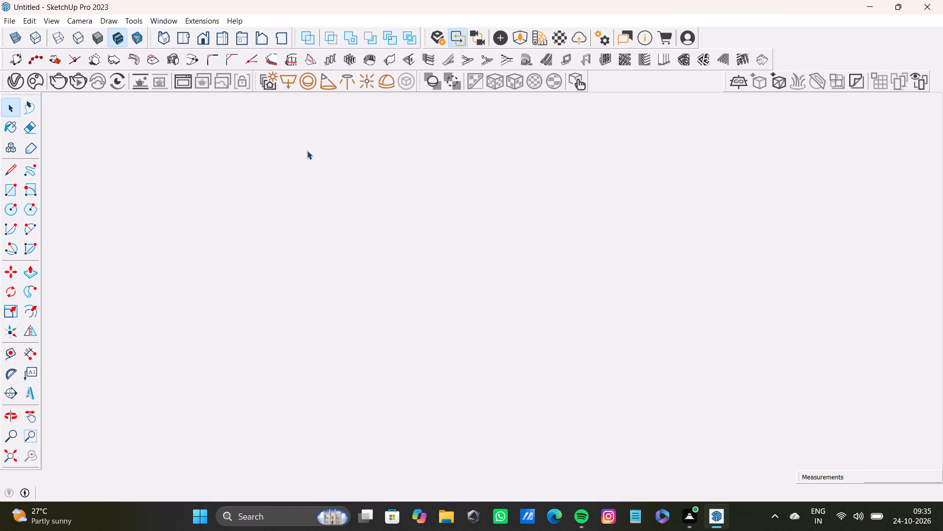
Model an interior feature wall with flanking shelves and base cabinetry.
Dismiss the notification about the new Enscape version.
scroll(561, 309, down, 14)
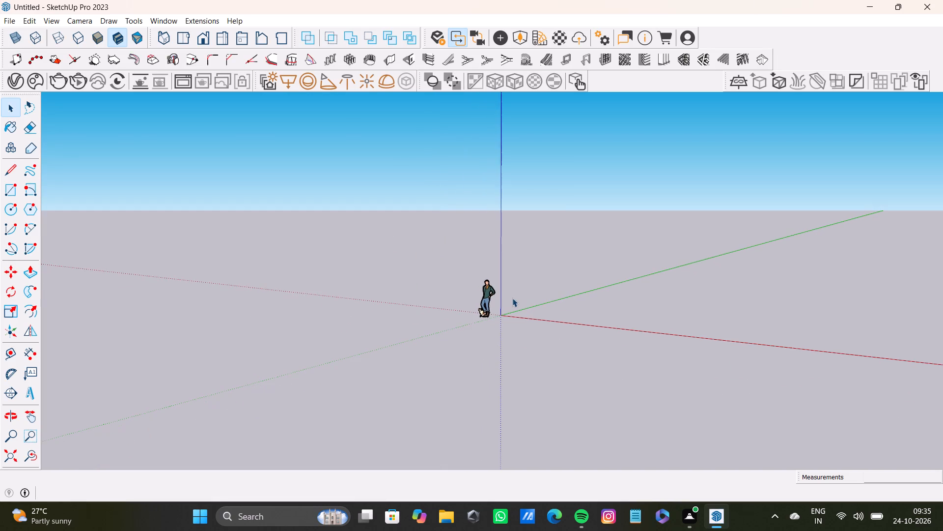
shift+middle_drag(515, 296, 463, 373)
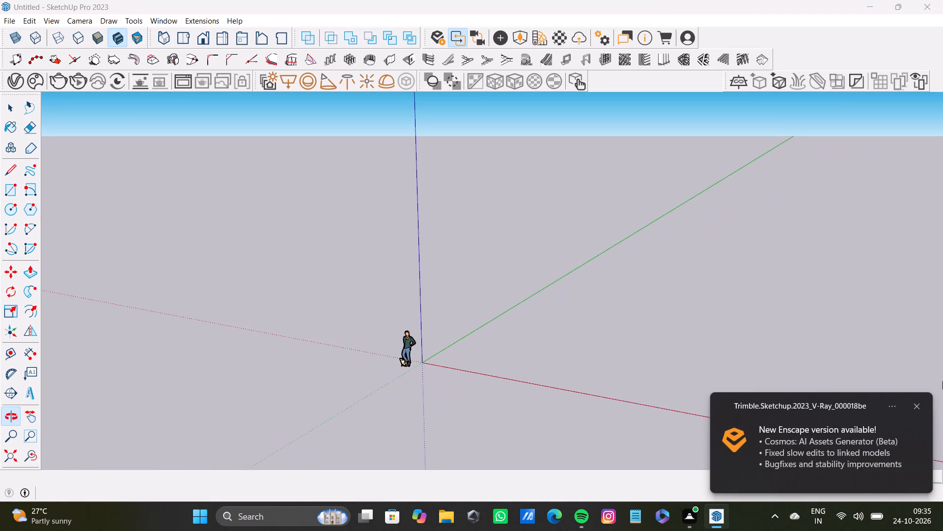
click(916, 408)
scroll(472, 325, up, 8)
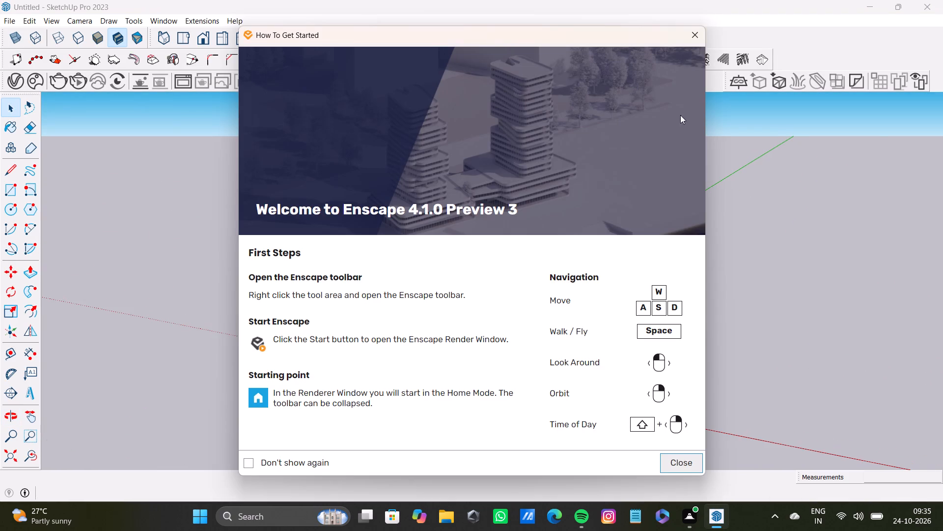
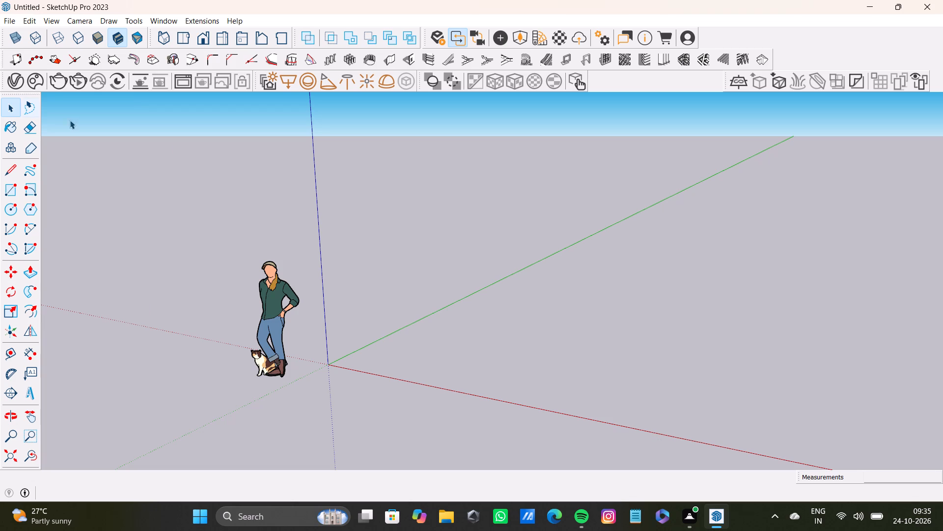
Activate the Rectangle tool to start drawing a rectangle in the empty model.
click(13, 190)
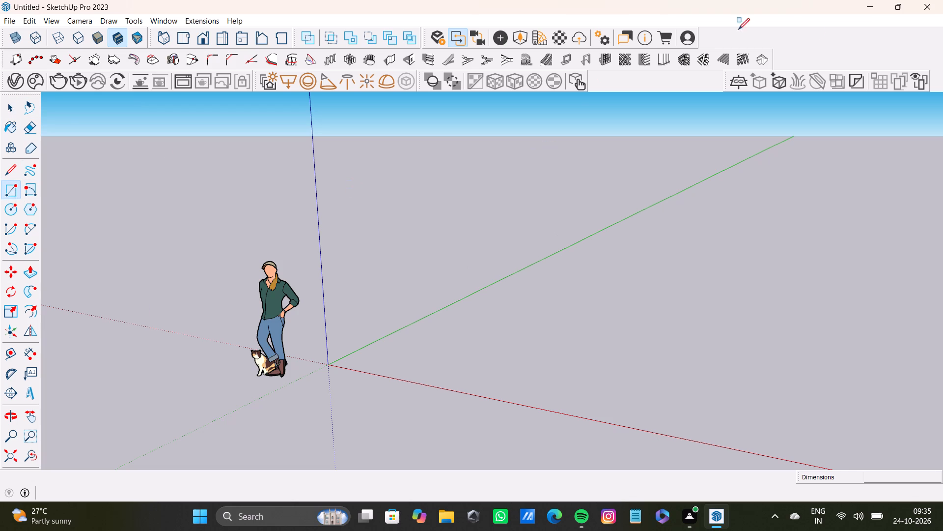
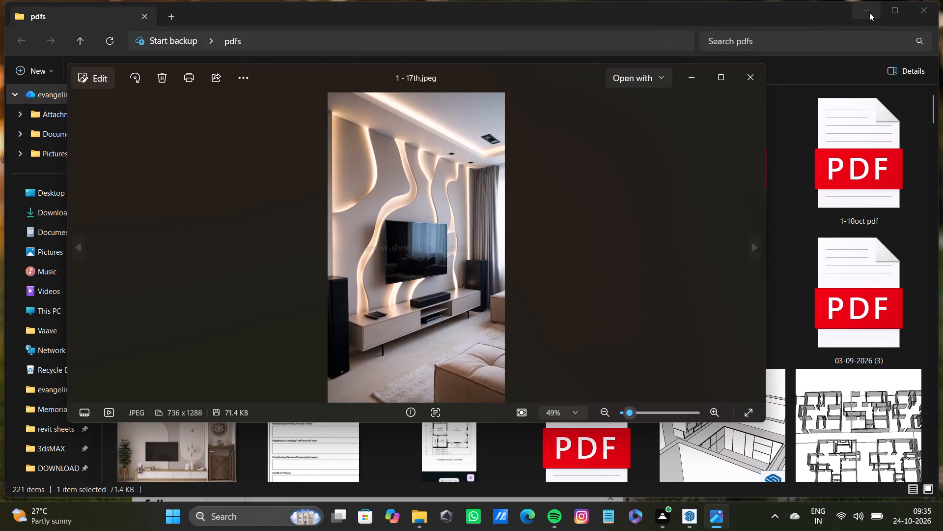
Hide the pdfs folder window, then narrow the 1 - 17th.jpeg TV wall photo viewer and move it toward the desktop's upper corner.
click(871, 12)
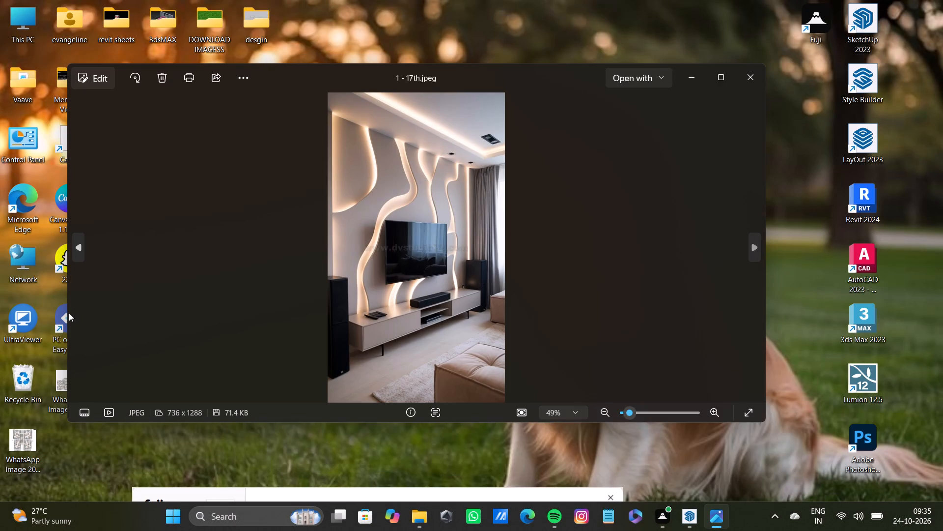
drag(67, 384, 97, 384)
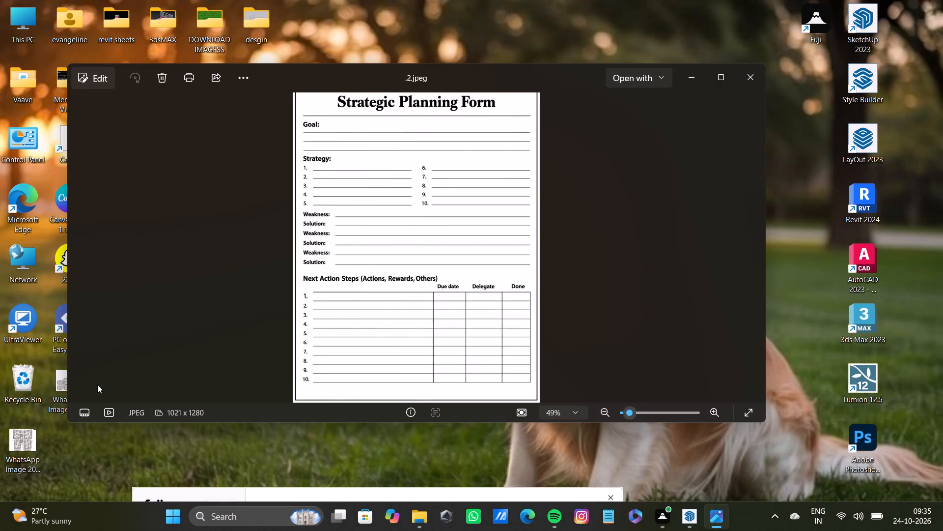
drag(97, 384, 107, 384)
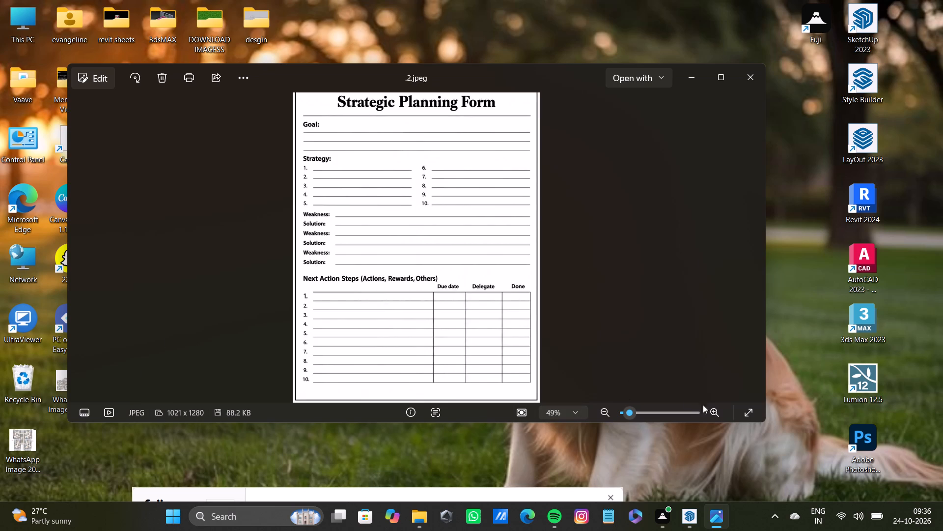
key(Right)
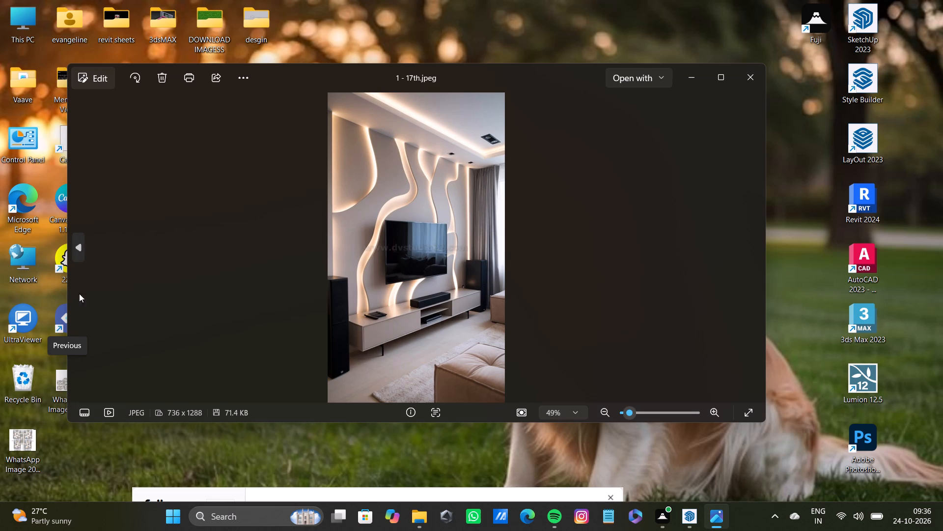
drag(66, 310, 461, 273)
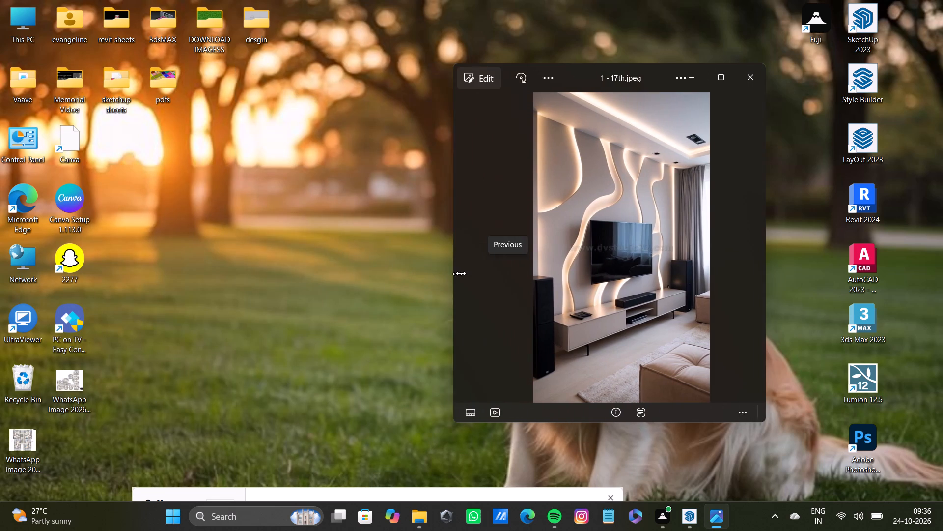
drag(461, 273, 497, 271)
drag(563, 82, 707, 21)
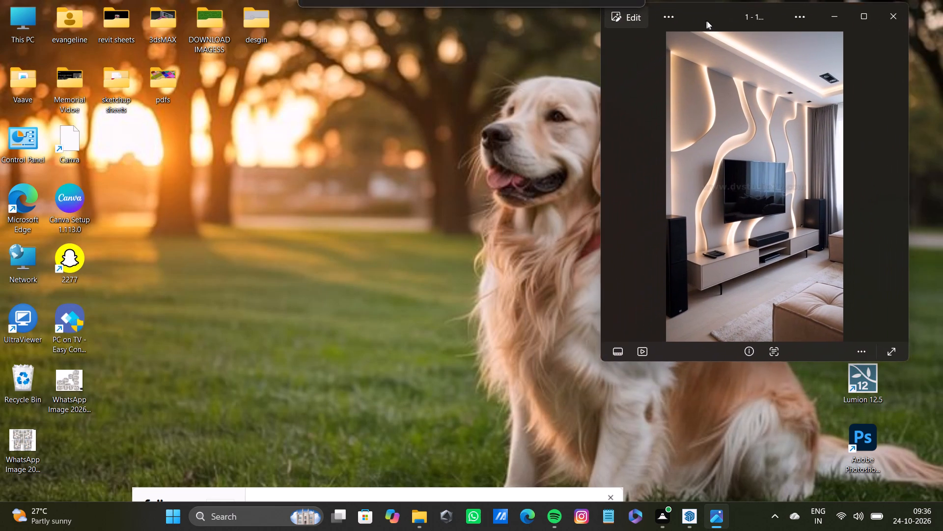
drag(707, 21, 714, 18)
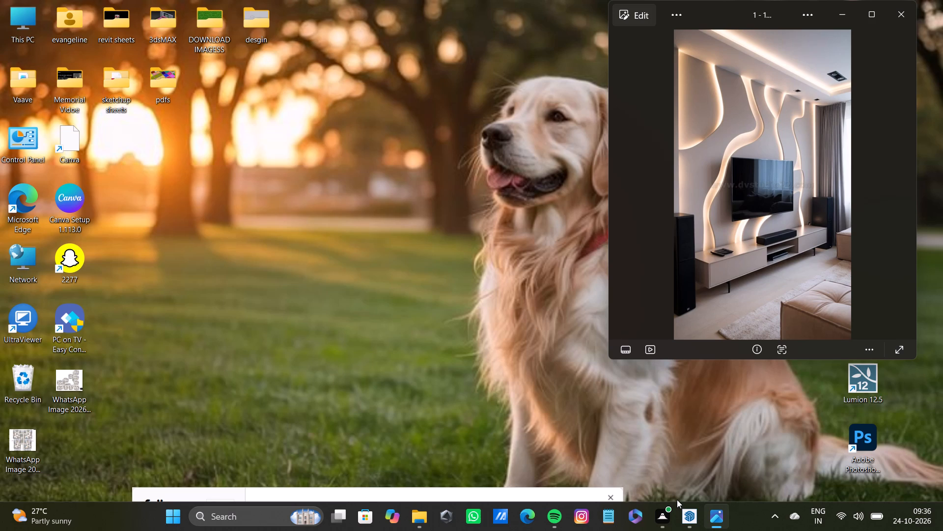
Switch to SketchUp, reduce its window, and fit the TV wall reference photo beside it at full desktop height.
click(688, 522)
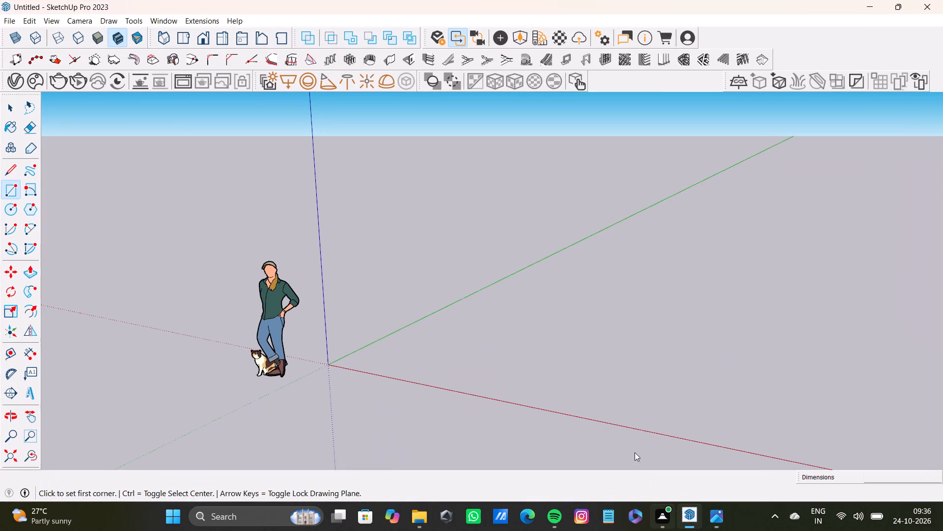
click(893, 10)
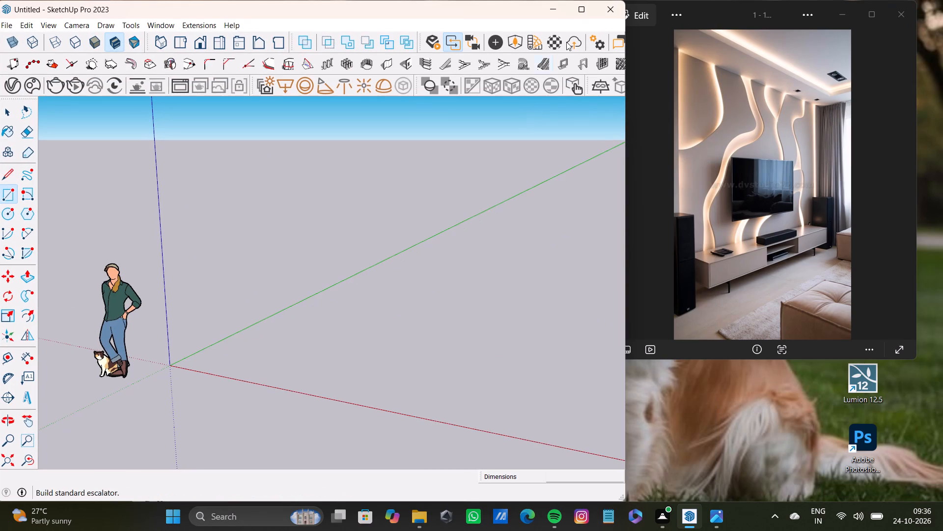
drag(711, 13, 749, 19)
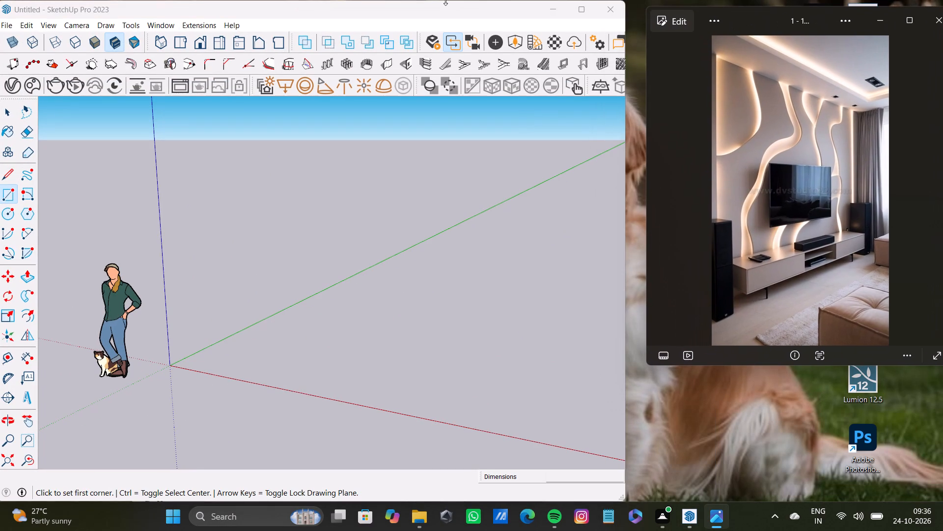
drag(645, 273, 641, 273)
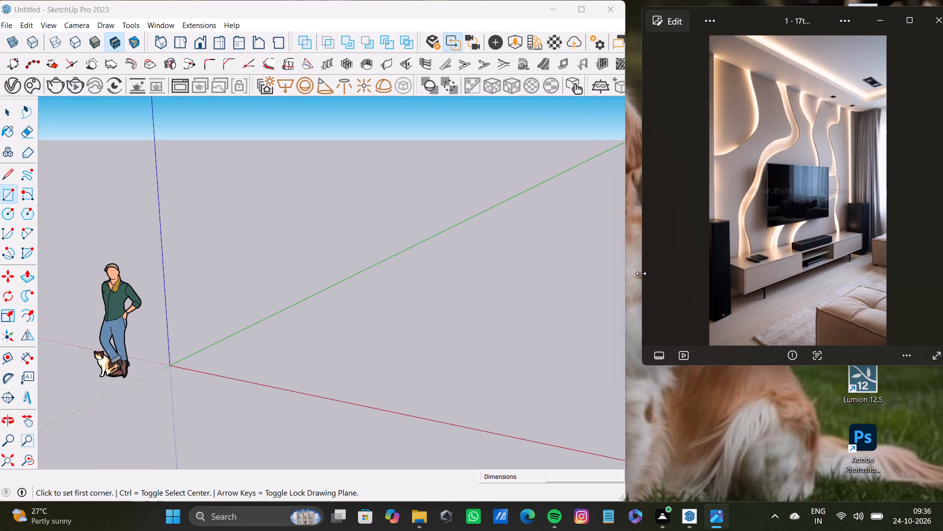
drag(641, 273, 629, 275)
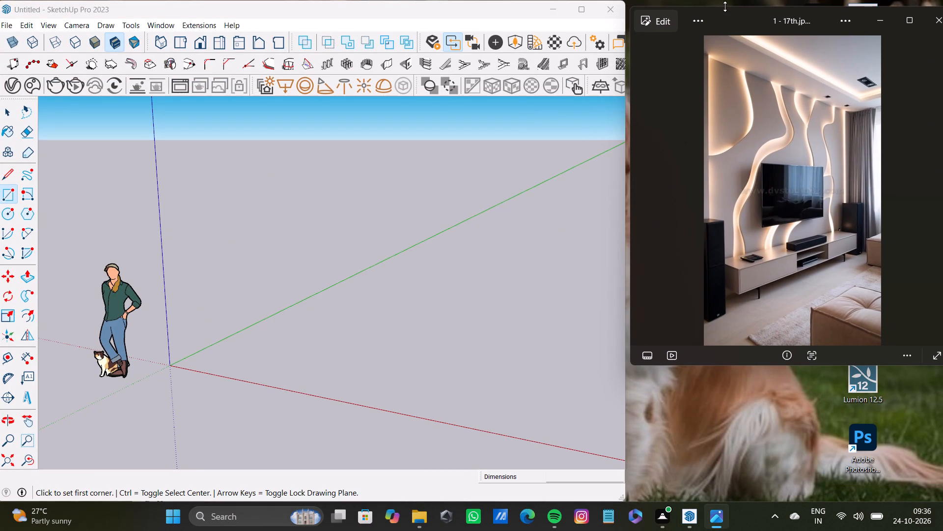
drag(725, 6, 724, 0)
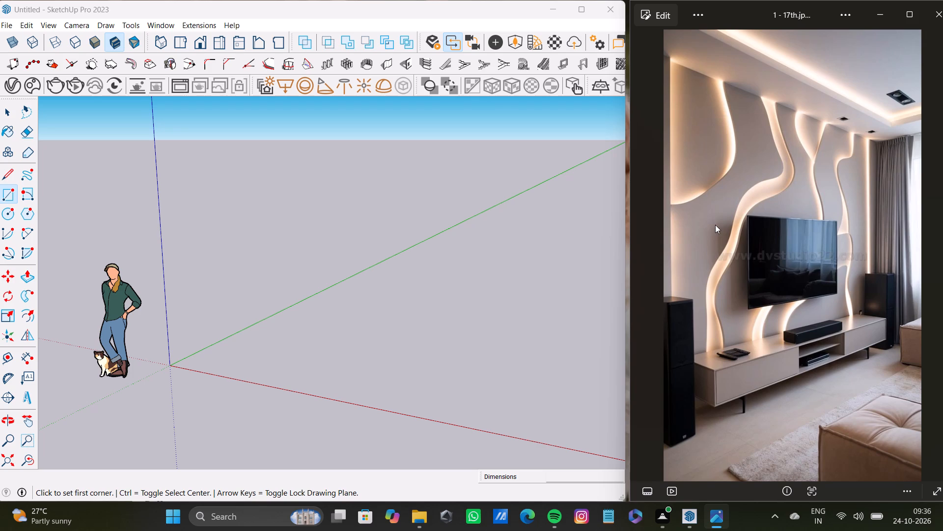
middle_drag(743, 217, 724, 219)
drag(629, 371, 627, 372)
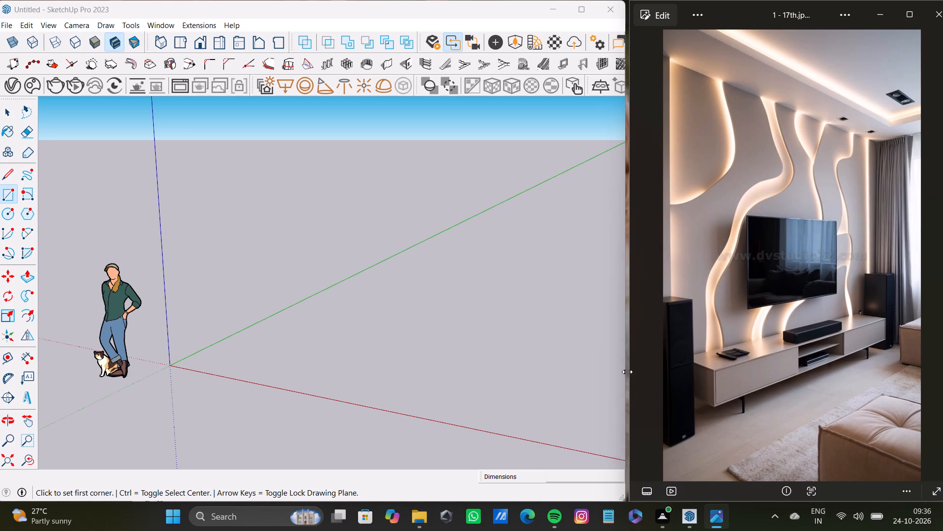
drag(627, 372, 623, 373)
scroll(368, 224, down, 4)
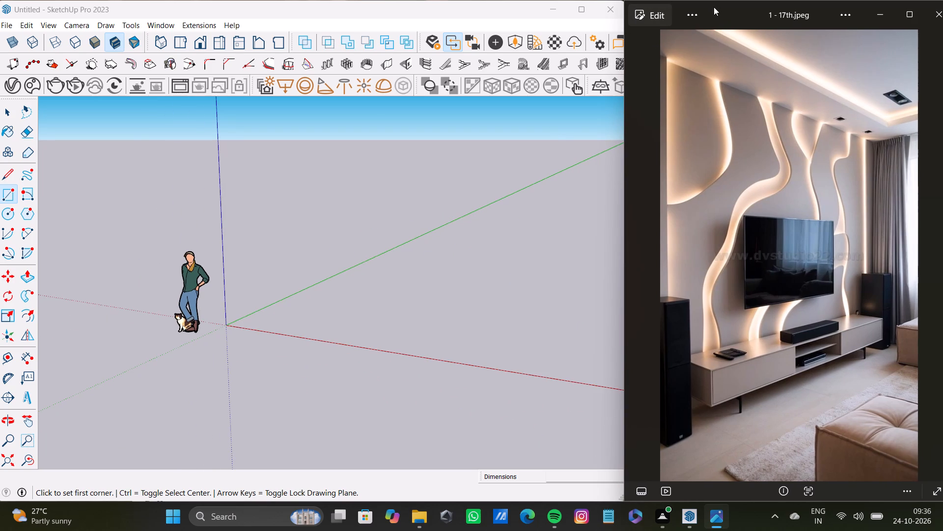
drag(728, 7, 733, 0)
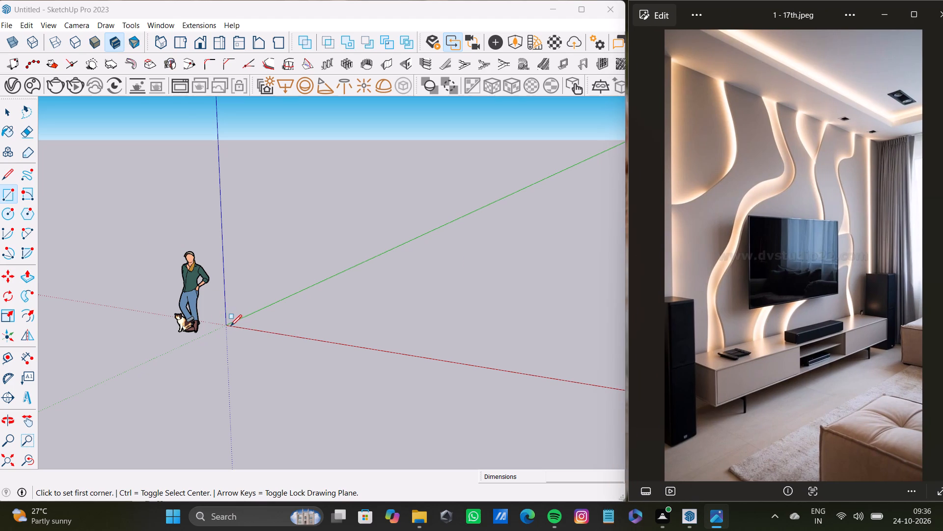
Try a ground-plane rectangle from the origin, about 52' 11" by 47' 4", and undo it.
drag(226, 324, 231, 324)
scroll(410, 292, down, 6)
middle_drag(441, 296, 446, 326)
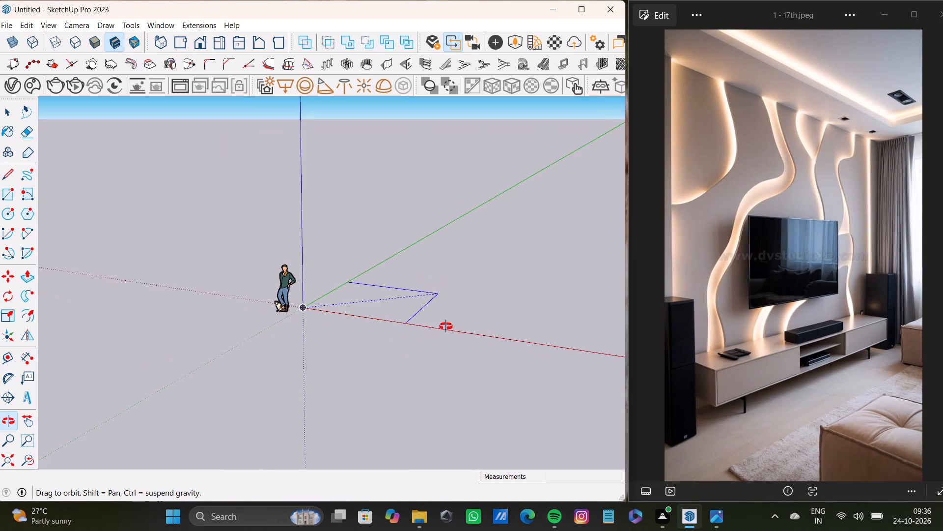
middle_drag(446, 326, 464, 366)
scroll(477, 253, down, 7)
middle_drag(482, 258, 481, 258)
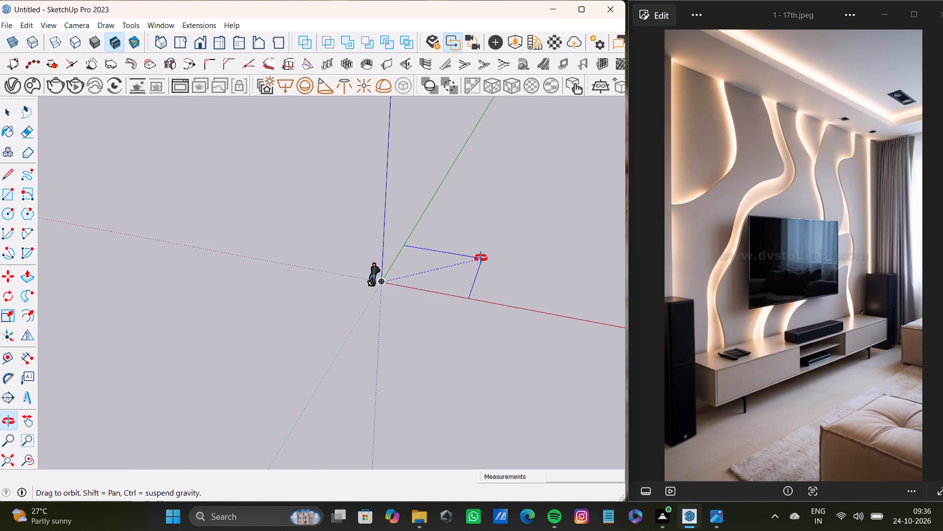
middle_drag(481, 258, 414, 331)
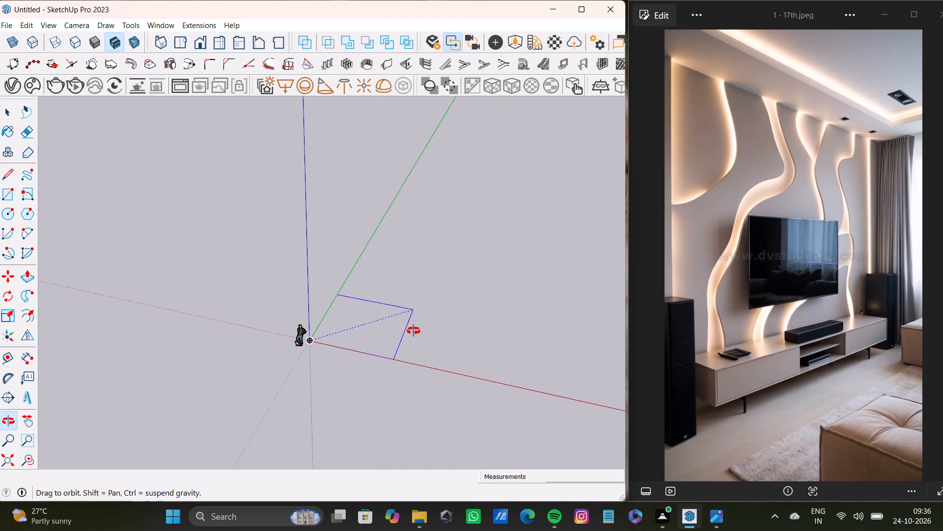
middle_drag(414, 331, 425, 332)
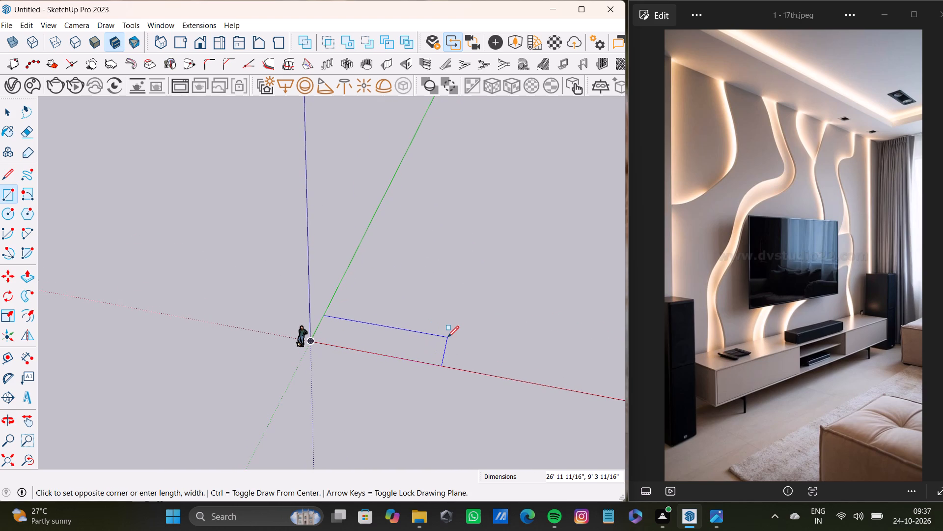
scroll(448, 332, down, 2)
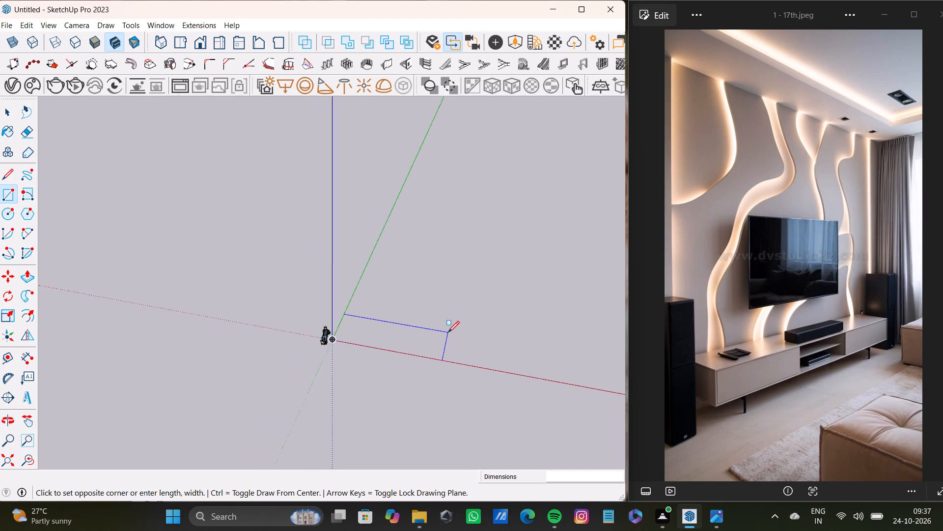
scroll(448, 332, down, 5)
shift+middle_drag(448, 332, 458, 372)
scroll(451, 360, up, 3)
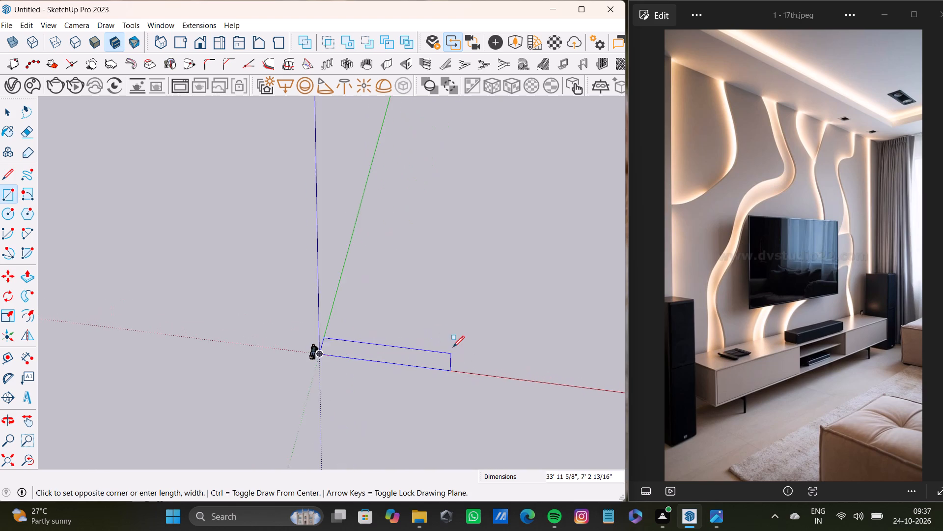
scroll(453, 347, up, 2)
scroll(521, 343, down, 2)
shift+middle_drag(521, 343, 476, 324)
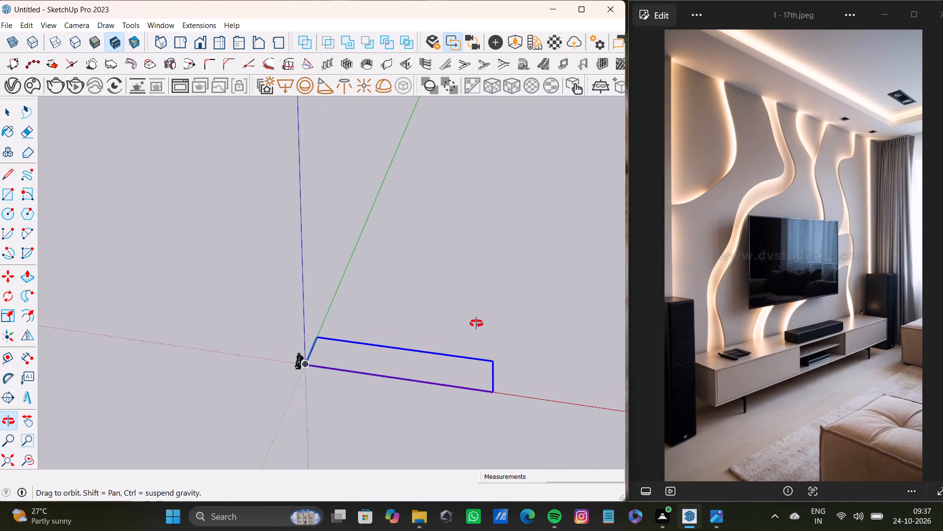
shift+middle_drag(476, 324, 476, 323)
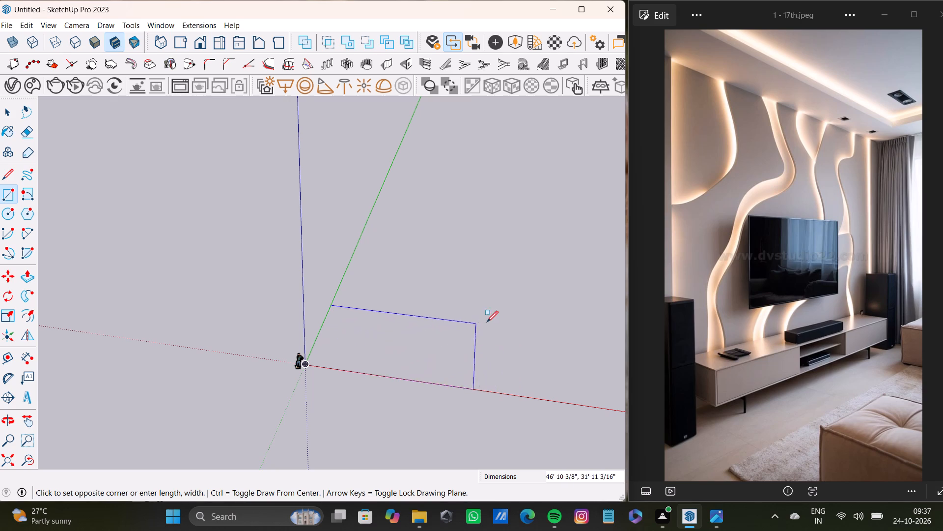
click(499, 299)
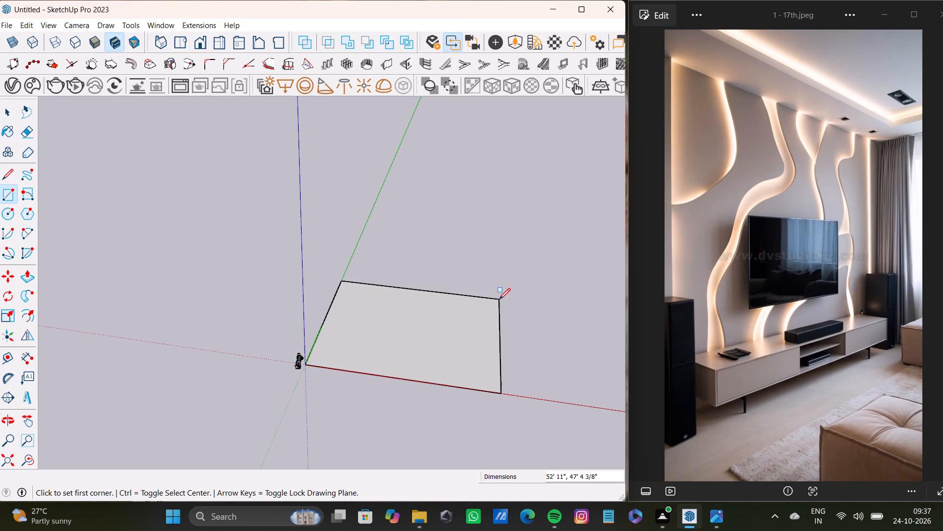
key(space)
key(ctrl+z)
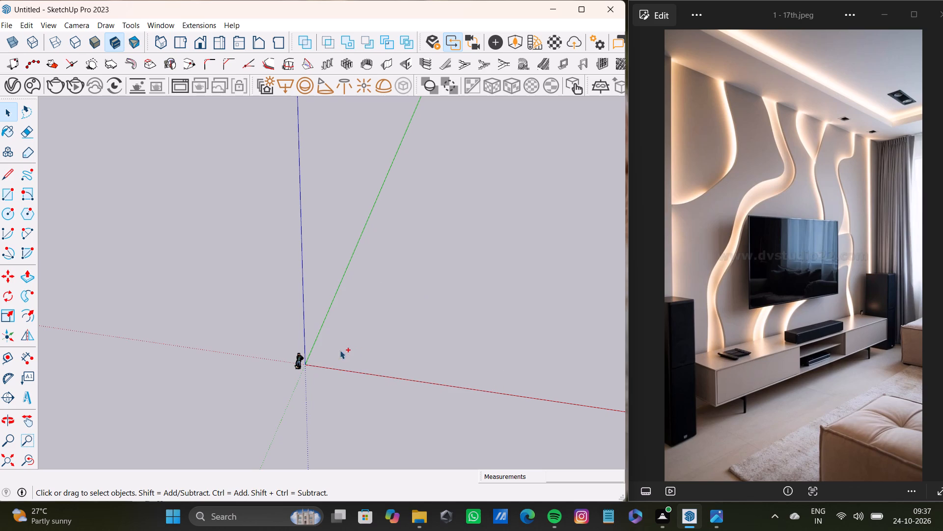
Draw a ground-plane rectangle from the origin along the red and green axes, about 9' 10" by 15' 1".
key(r)
click(307, 363)
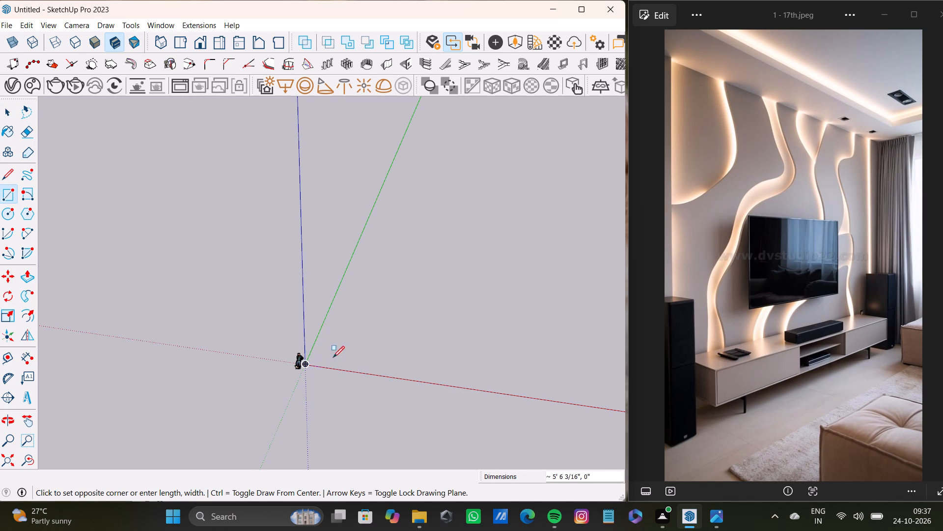
scroll(352, 347, up, 2)
scroll(368, 333, down, 3)
middle_drag(385, 348, 363, 325)
scroll(316, 345, up, 11)
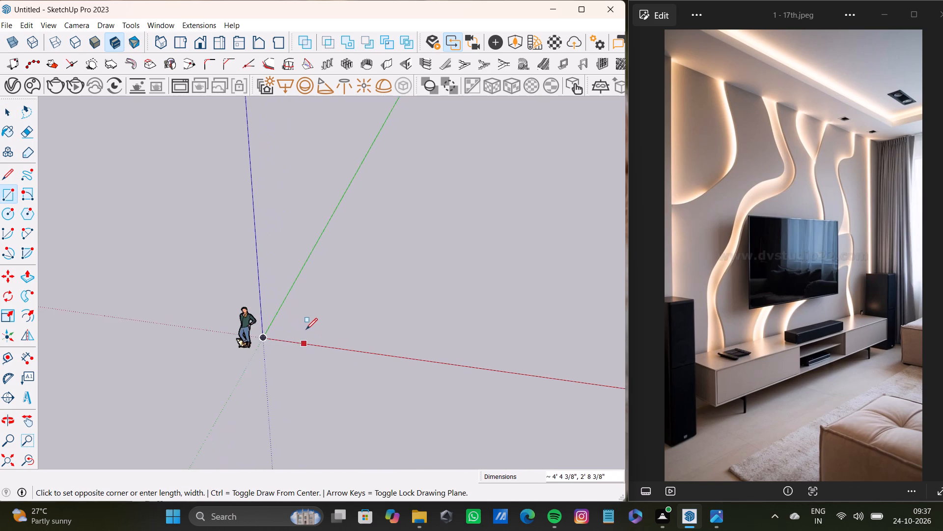
scroll(306, 329, up, 10)
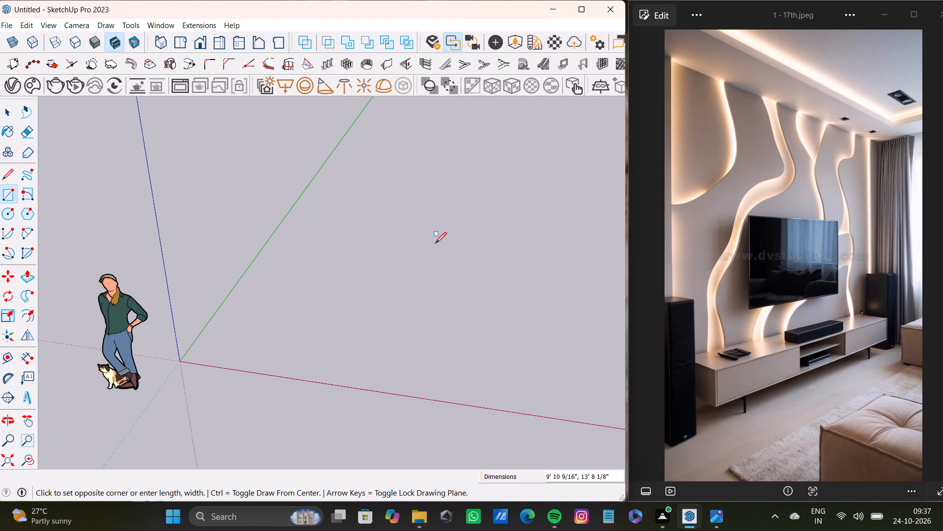
click(436, 235)
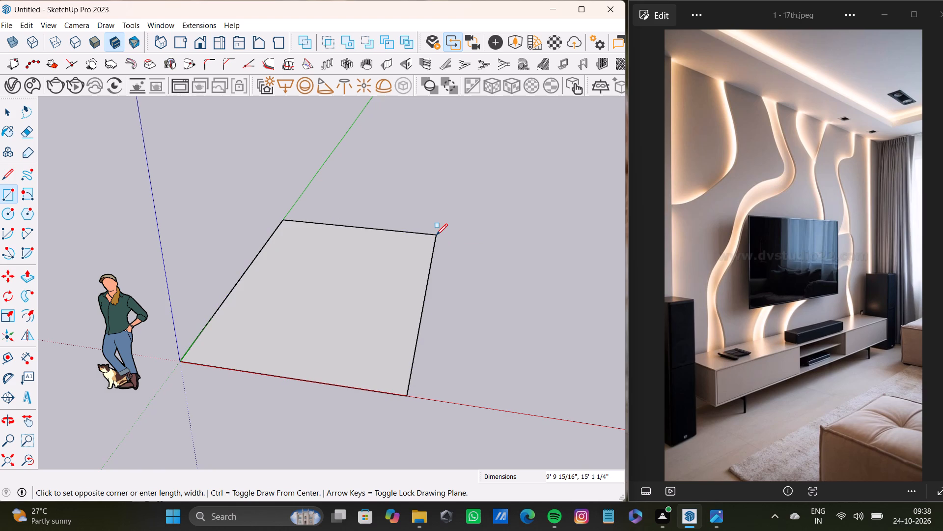
key(space)
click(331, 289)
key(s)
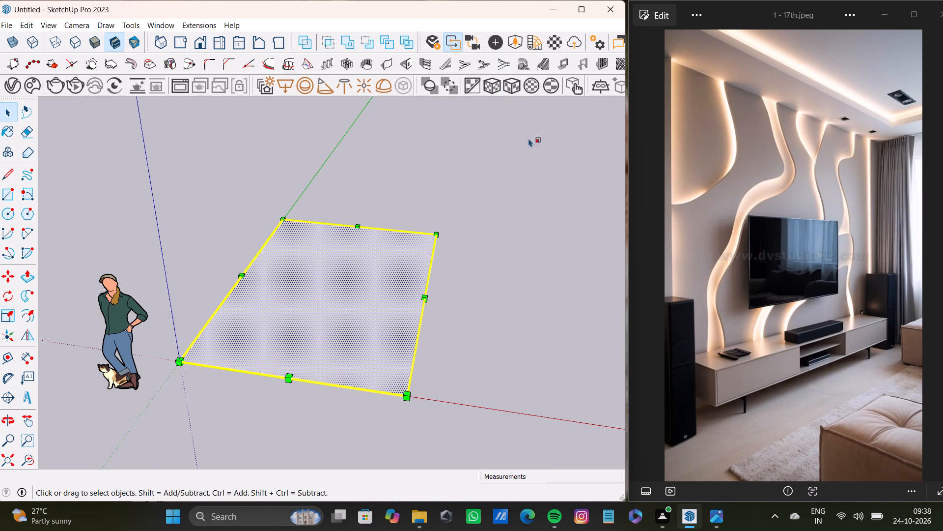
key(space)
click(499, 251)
Offset the rectangular floor face's outline 9" inward to form a wall-thickness border.
click(361, 301)
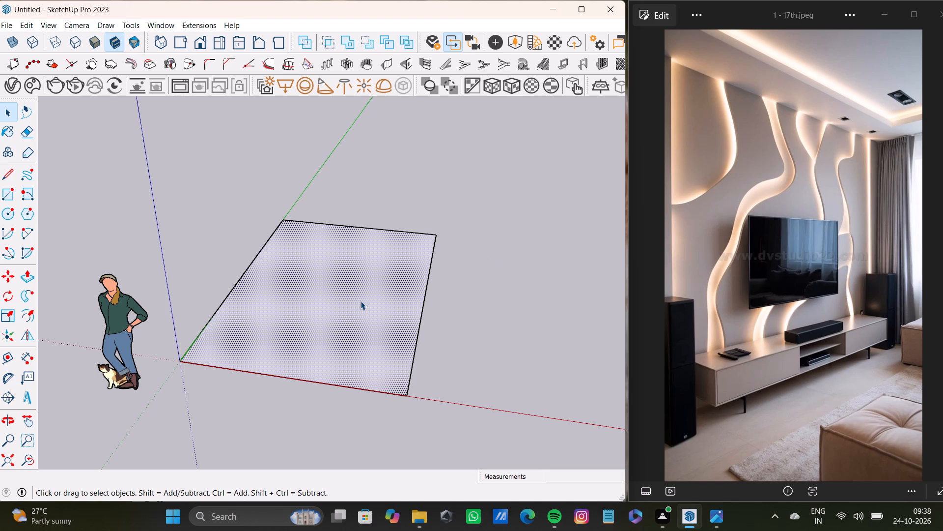
key(f)
drag(352, 301, 384, 367)
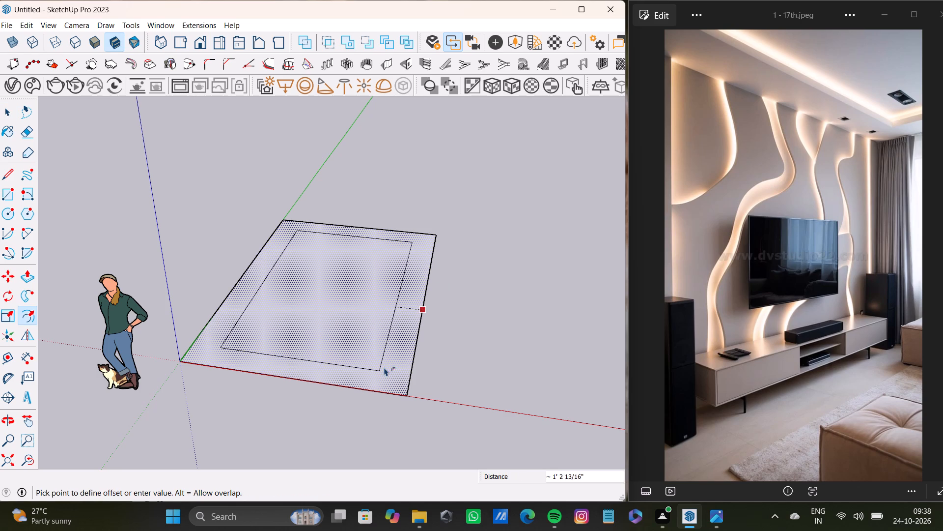
drag(384, 367, 399, 387)
text(9")
key(Return)
key(space)
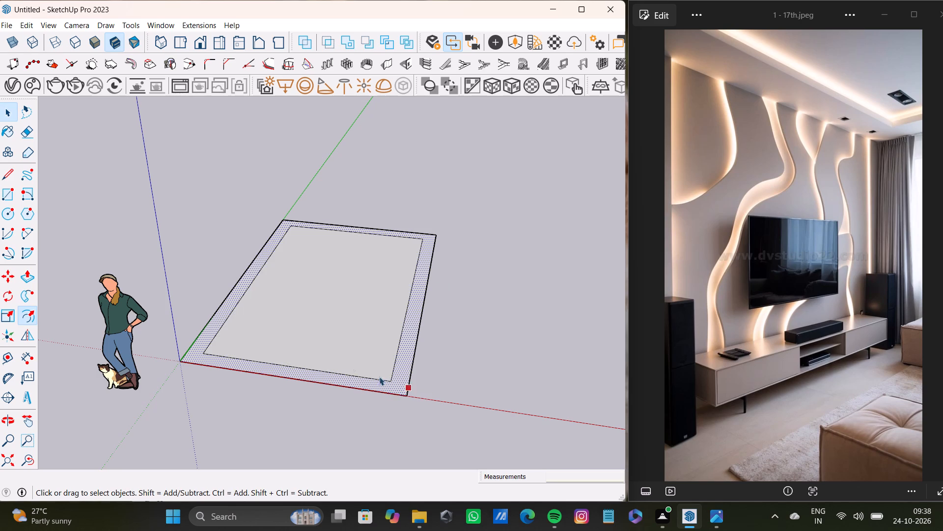
Undo the 9" offset of the floor outline.
scroll(342, 361, down, 6)
key(ctrl+z)
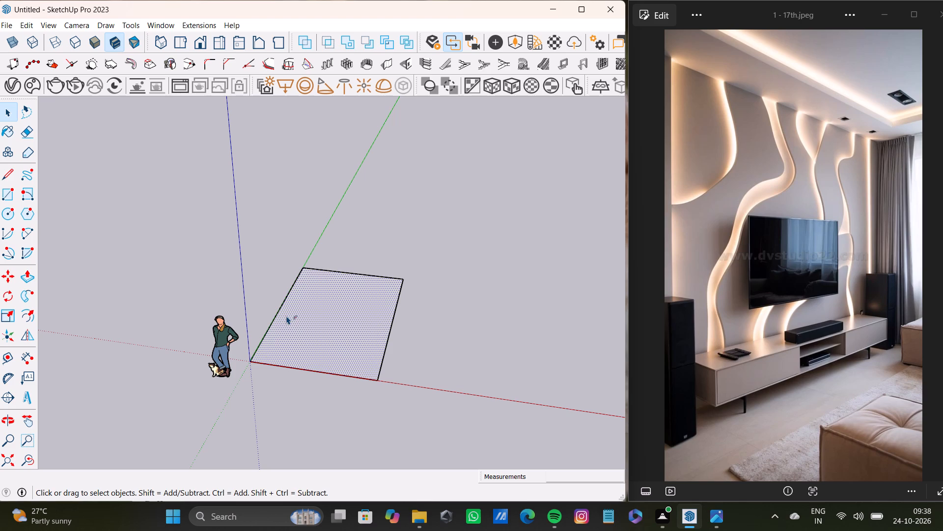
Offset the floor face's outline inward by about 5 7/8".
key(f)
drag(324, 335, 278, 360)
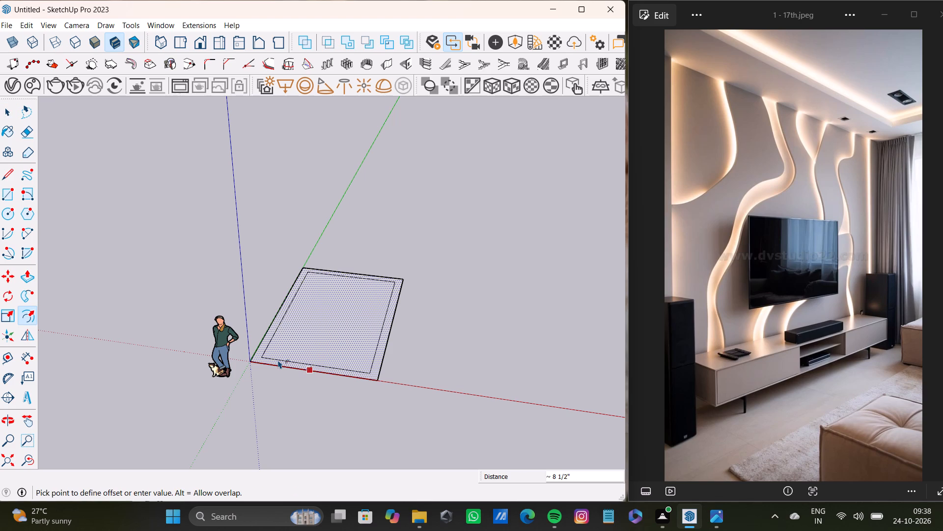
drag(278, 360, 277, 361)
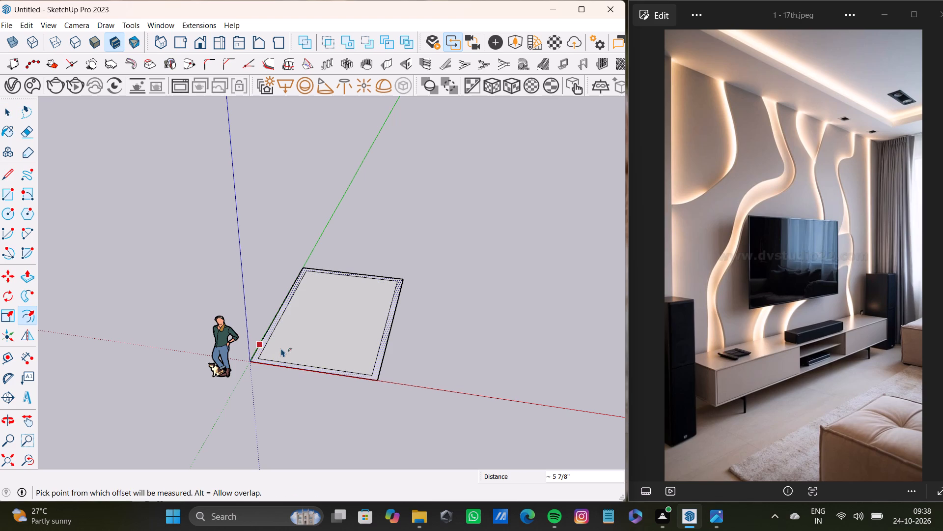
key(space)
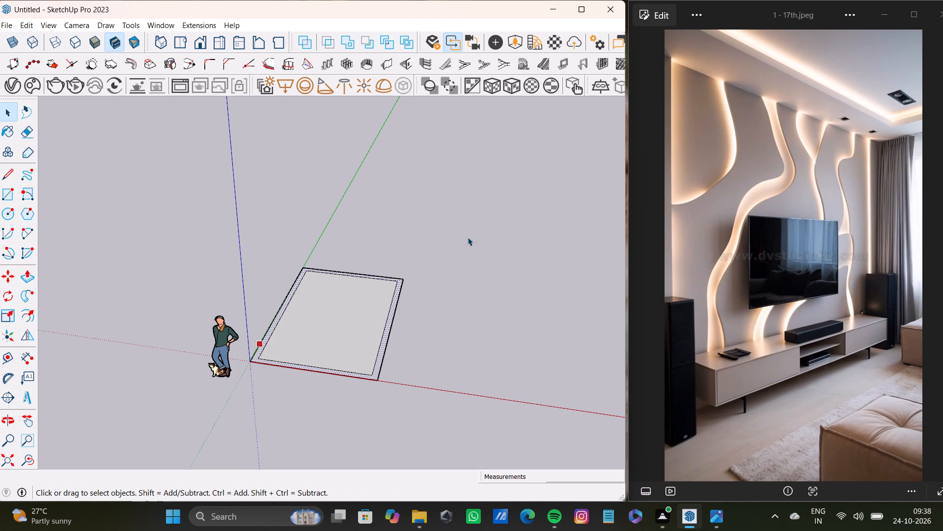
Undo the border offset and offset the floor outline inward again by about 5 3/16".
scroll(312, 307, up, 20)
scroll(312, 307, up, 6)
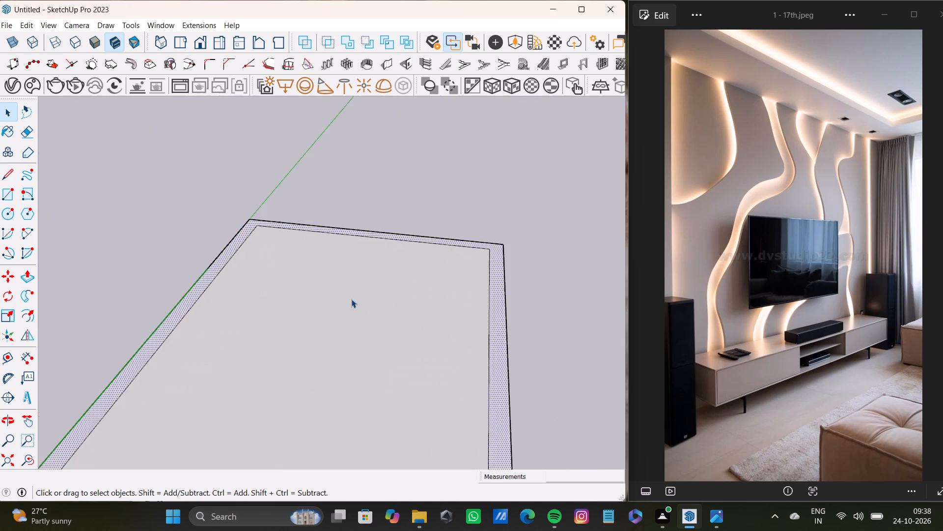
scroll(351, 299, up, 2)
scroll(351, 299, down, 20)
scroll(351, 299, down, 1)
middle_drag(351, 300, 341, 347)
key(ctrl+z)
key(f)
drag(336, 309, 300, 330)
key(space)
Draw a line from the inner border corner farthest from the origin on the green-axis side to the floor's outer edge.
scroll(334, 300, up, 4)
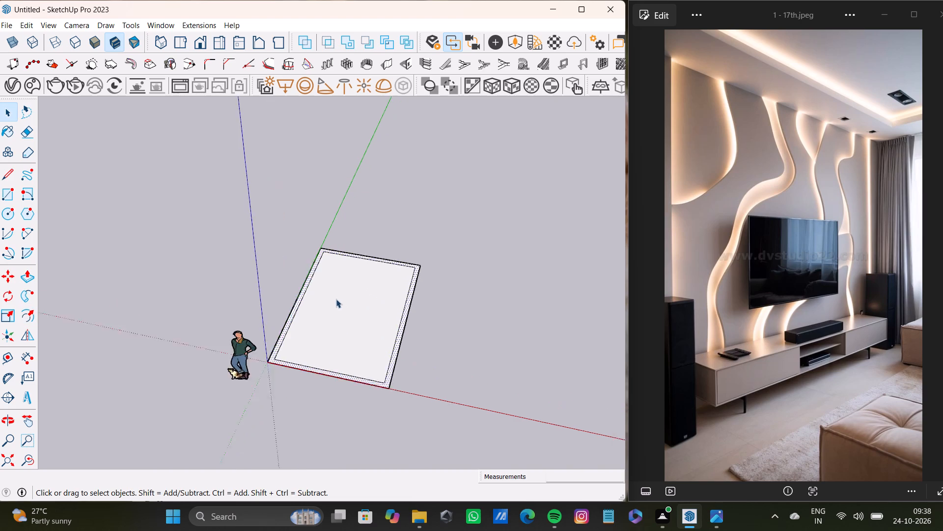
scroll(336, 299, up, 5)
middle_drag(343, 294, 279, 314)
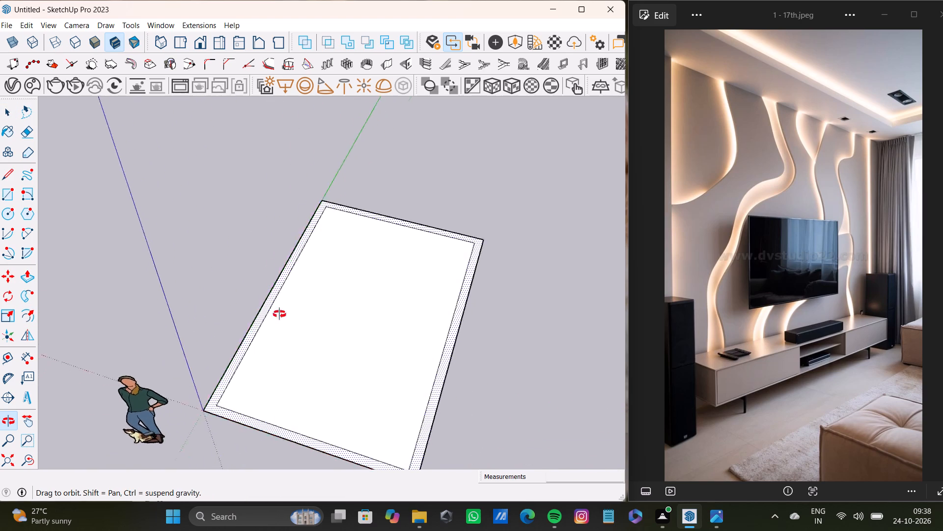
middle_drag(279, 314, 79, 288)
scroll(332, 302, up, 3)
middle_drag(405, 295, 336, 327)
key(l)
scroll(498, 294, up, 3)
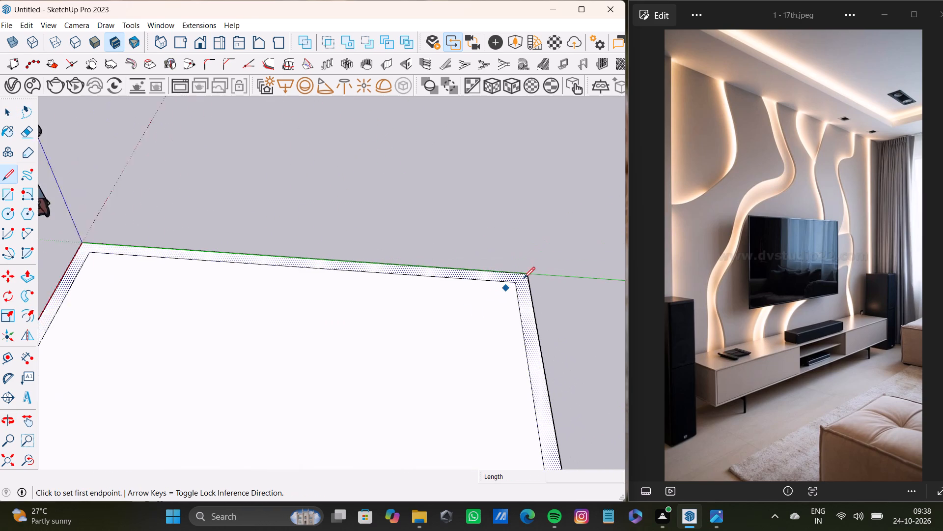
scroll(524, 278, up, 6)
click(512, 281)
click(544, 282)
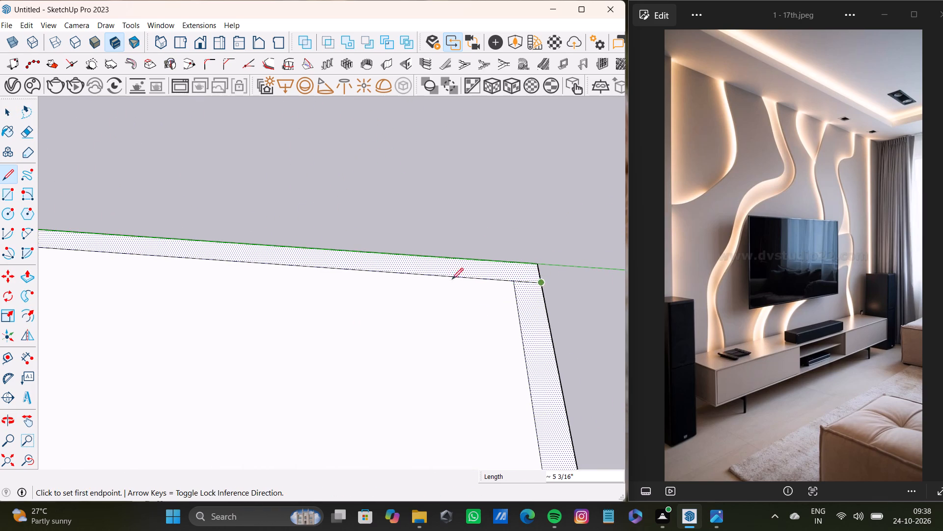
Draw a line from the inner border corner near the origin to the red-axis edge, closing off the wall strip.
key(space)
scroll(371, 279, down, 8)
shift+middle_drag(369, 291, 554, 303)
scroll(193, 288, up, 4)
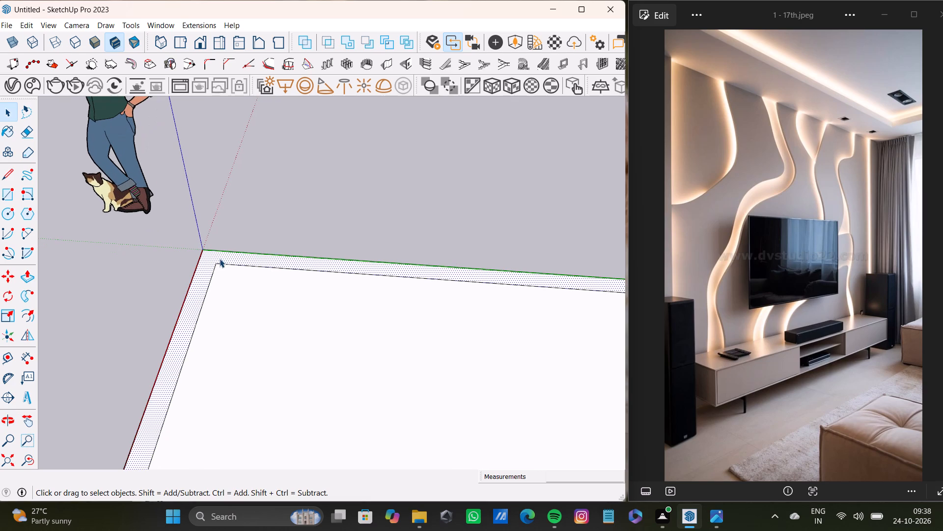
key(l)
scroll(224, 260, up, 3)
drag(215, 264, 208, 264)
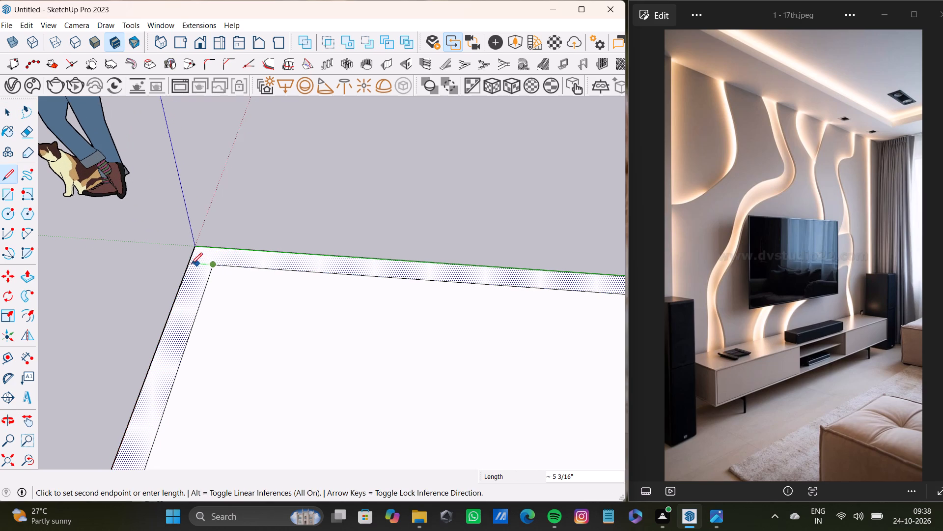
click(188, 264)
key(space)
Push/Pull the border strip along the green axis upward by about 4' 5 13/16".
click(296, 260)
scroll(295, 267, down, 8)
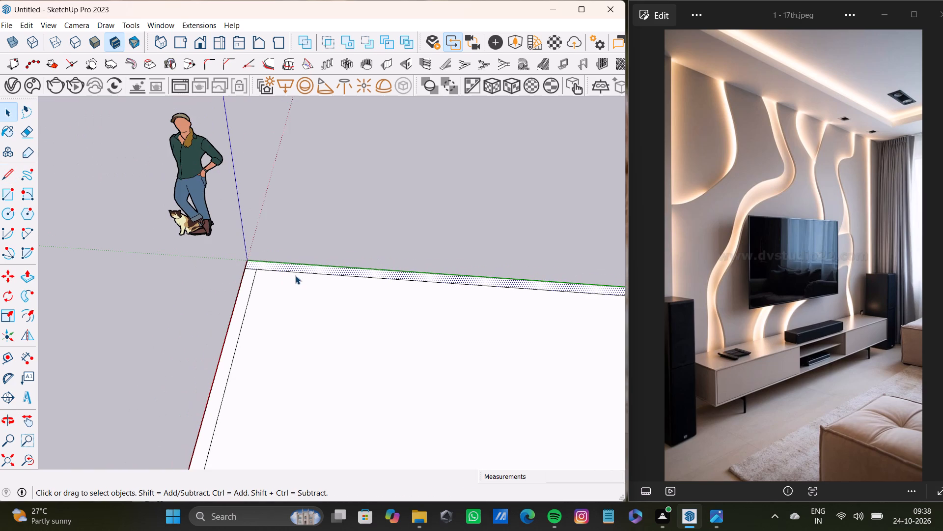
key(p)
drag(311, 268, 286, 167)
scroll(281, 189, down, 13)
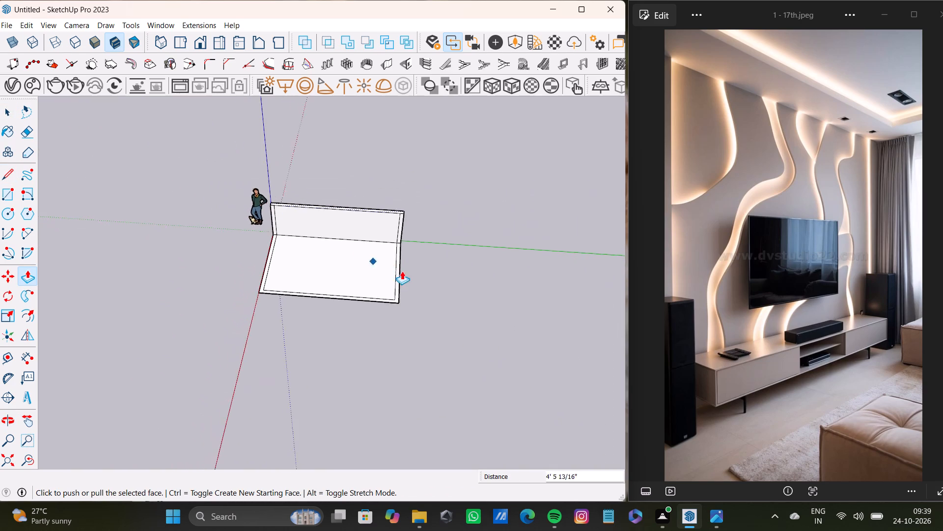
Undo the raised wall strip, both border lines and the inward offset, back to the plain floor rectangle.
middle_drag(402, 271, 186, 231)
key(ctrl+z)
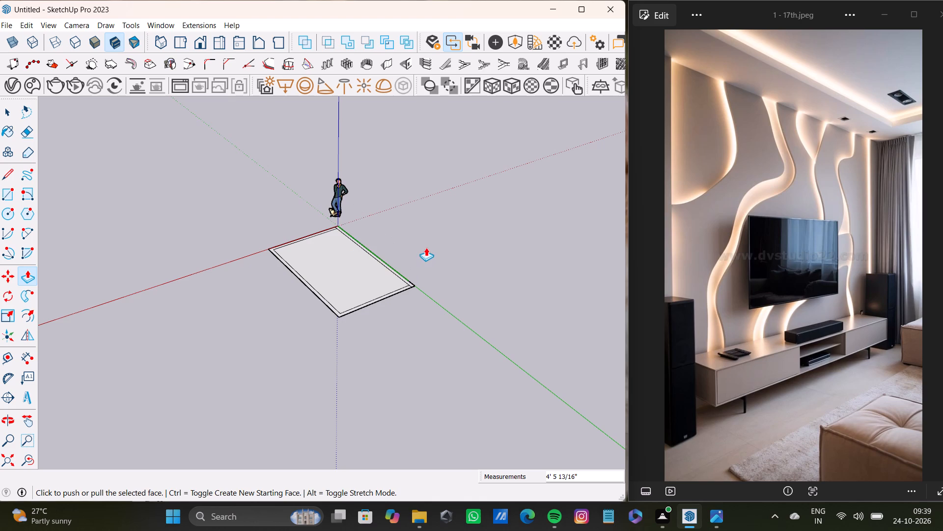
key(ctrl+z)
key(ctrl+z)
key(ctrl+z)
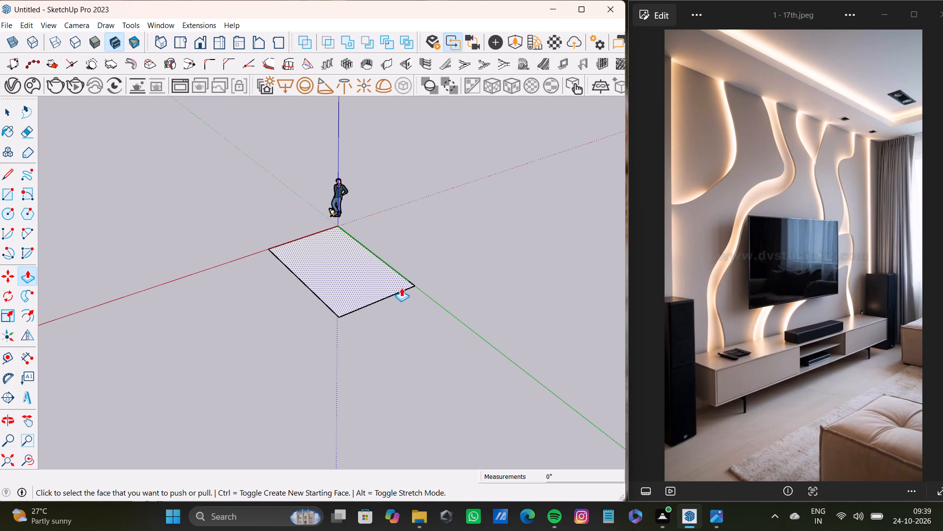
Push/Pull the floor rectangle upward 6" to make a slab.
click(376, 278)
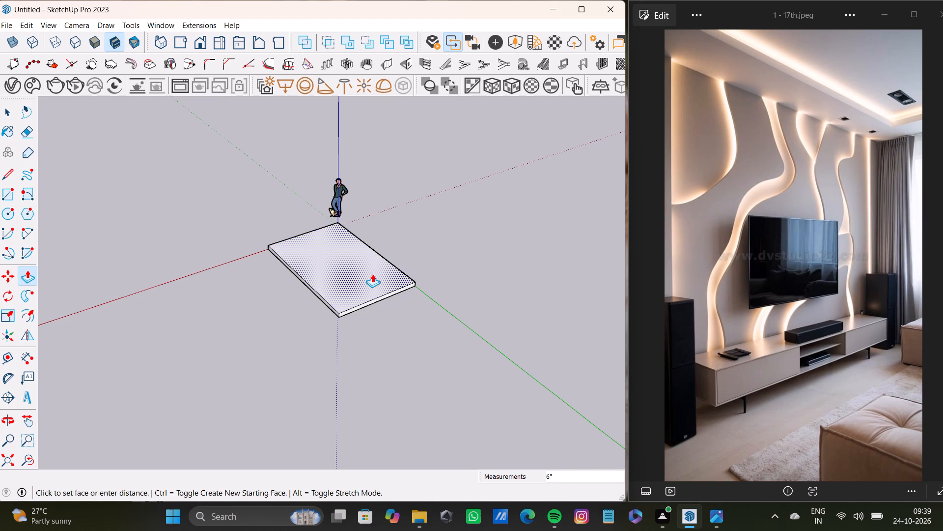
Offset the slab's top outline inward by about 6 13/16" to mark the wall thickness.
scroll(345, 290, up, 7)
middle_drag(343, 298, 566, 378)
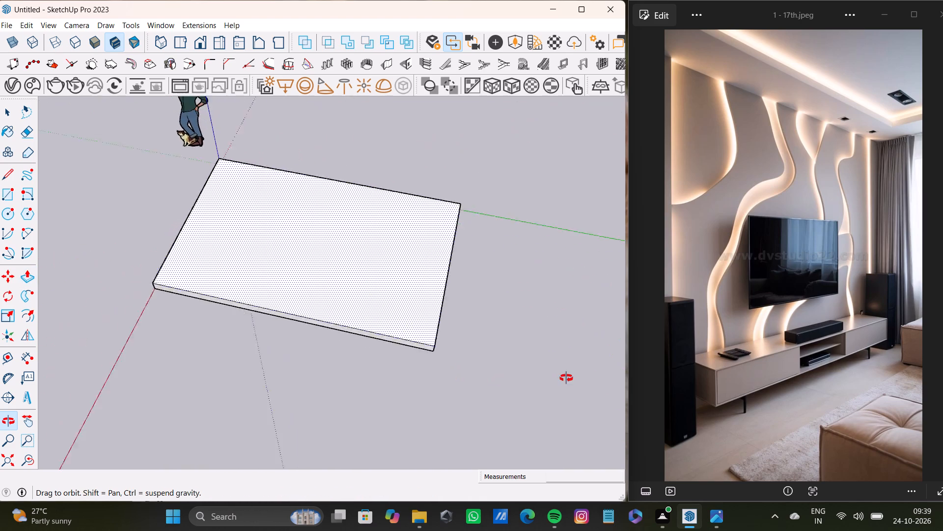
middle_drag(566, 378, 552, 378)
scroll(388, 322, down, 7)
shift+middle_drag(374, 307, 367, 337)
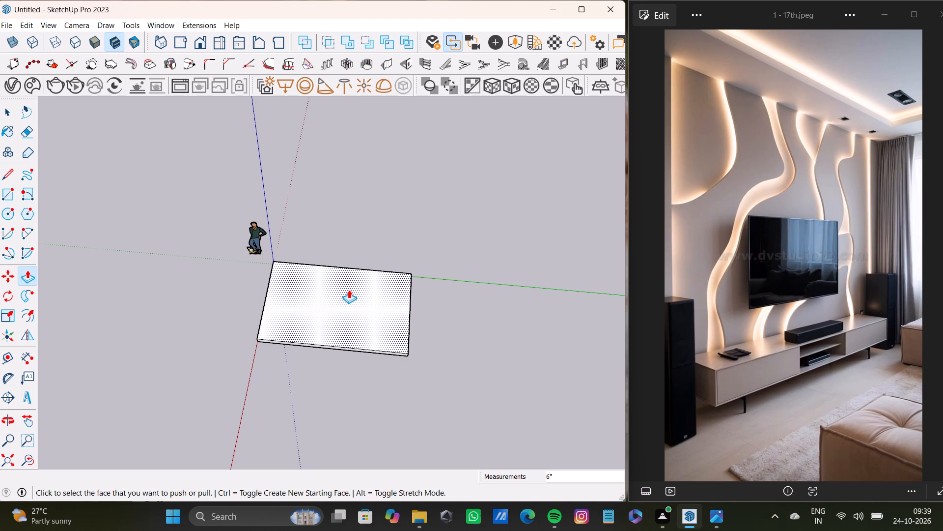
key(f)
drag(344, 290, 338, 274)
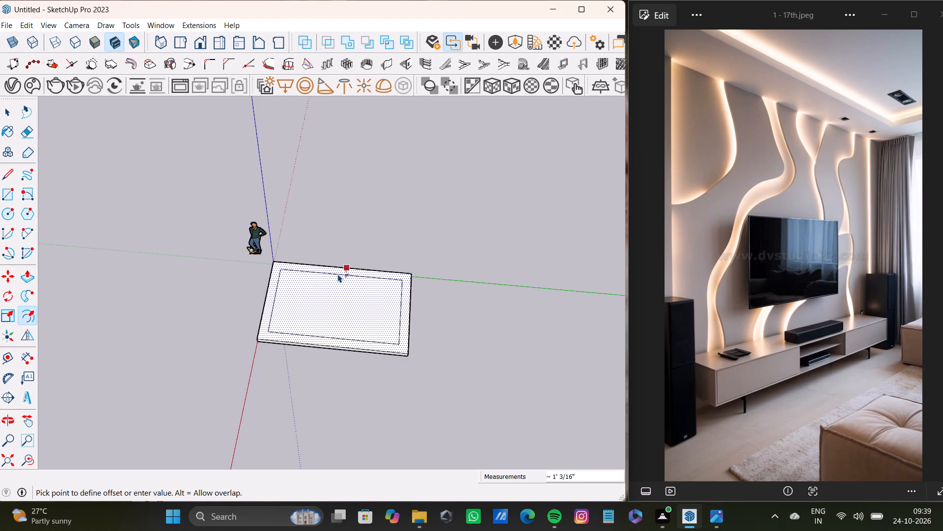
drag(338, 274, 337, 271)
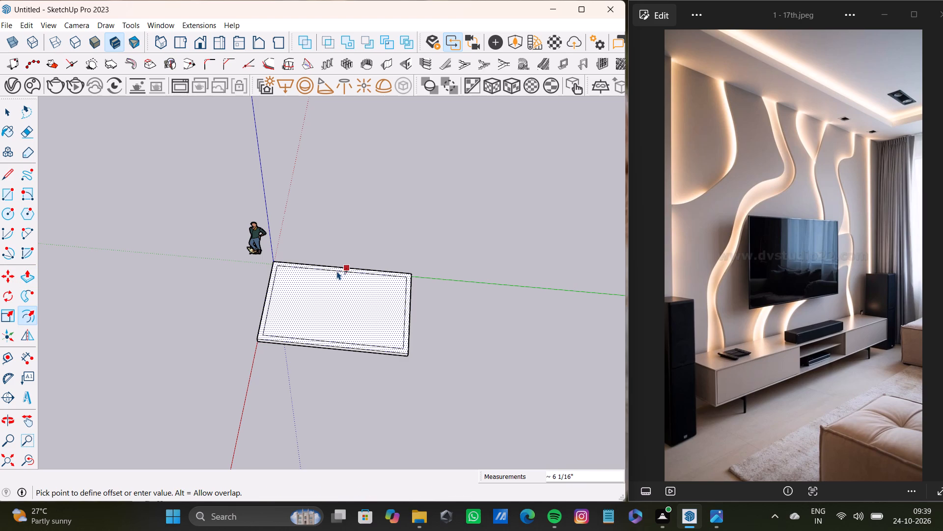
drag(337, 271, 336, 274)
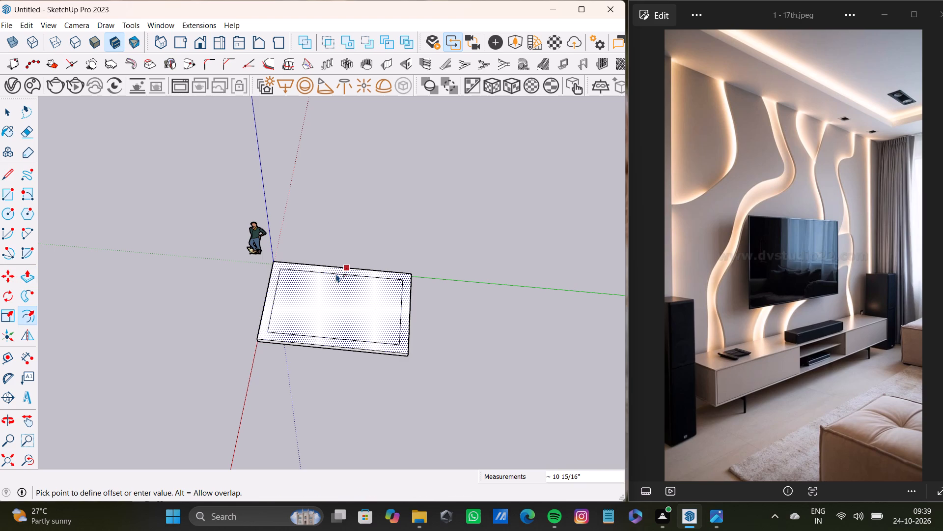
drag(336, 274, 337, 272)
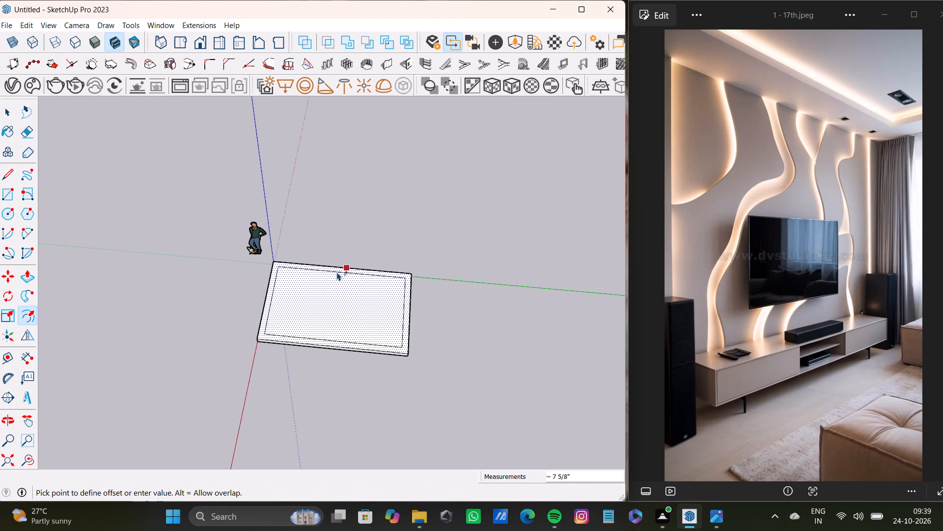
drag(337, 272, 337, 271)
Draw lines extending the inner border edge beside the green axis to both end edges of the slab.
key(l)
key(l)
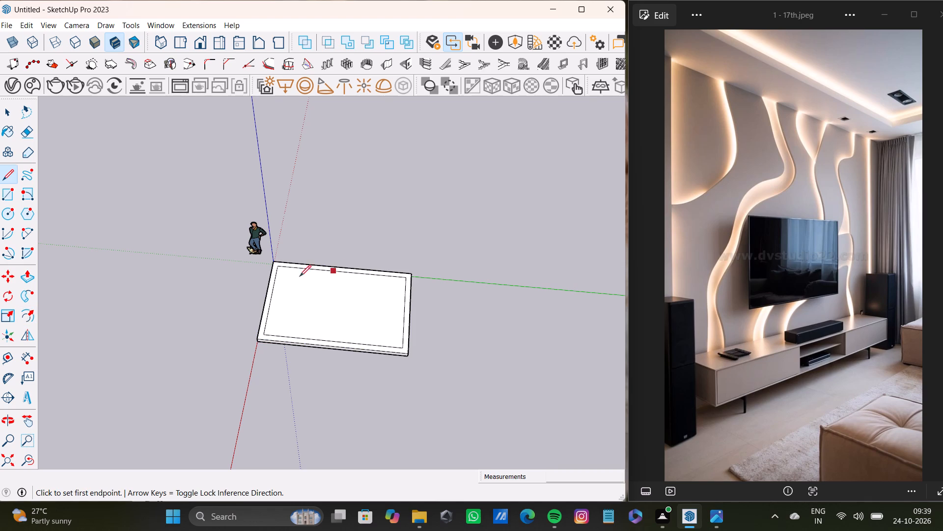
scroll(279, 276, up, 8)
click(278, 261)
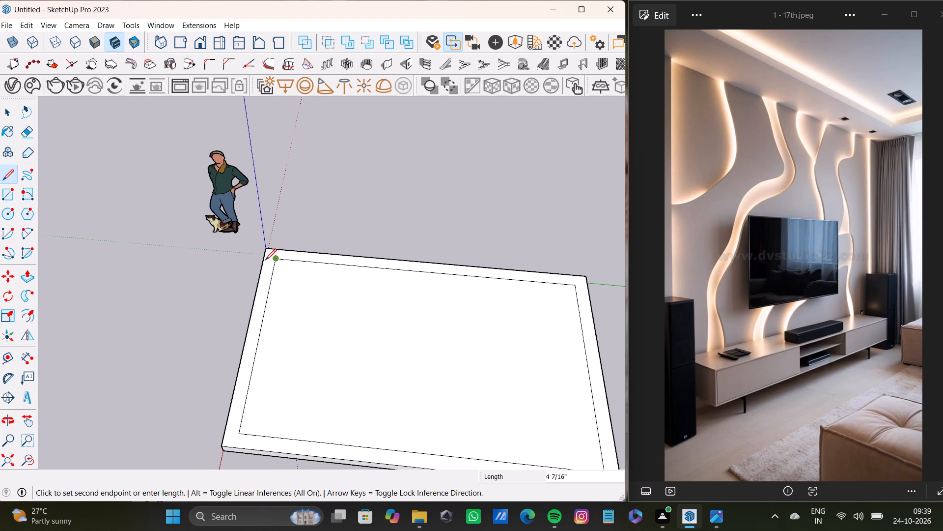
click(265, 260)
click(576, 286)
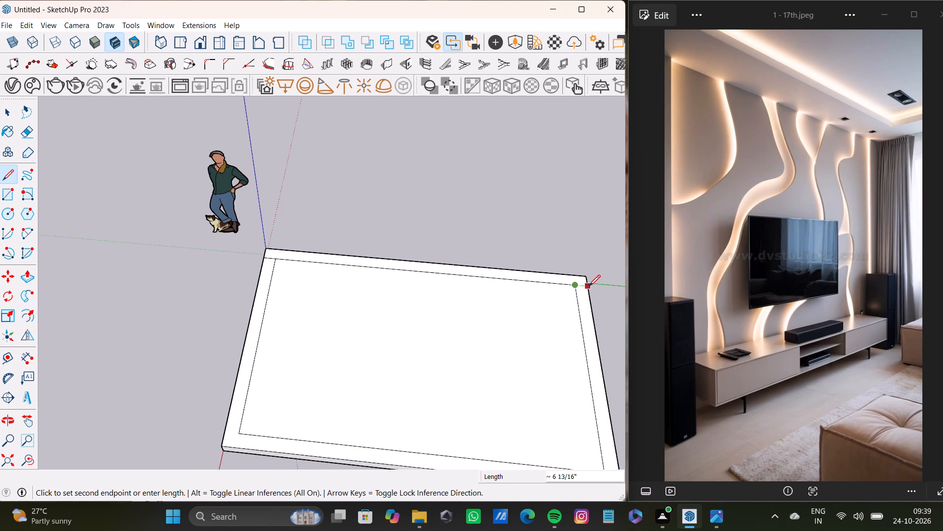
click(589, 286)
key(space)
Push/Pull the strip along the green axis upward by about 6' 8 1/4" to form the TV wall.
click(555, 279)
key(p)
drag(555, 279, 554, 274)
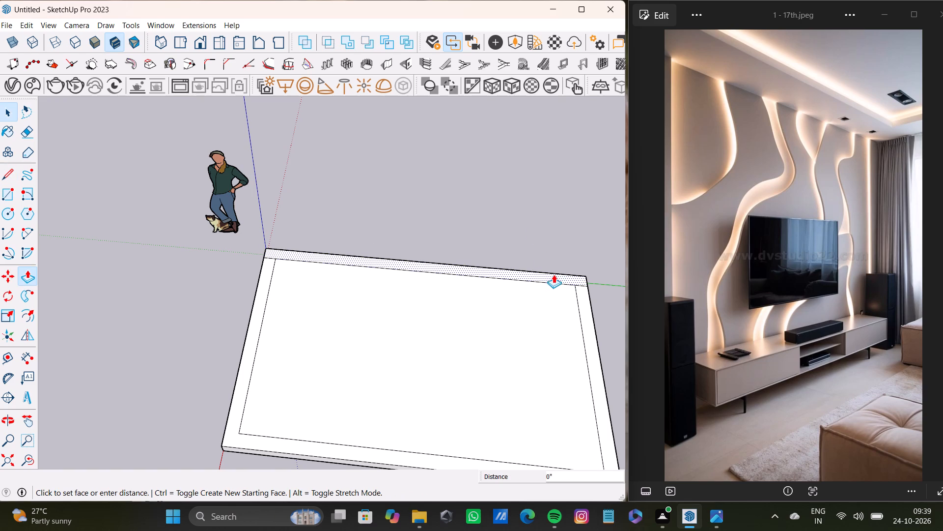
drag(554, 274, 493, 147)
Raise the TV wall's top face by a further 5' 3 3/4" or so.
scroll(501, 206, down, 8)
middle_drag(524, 246, 301, 206)
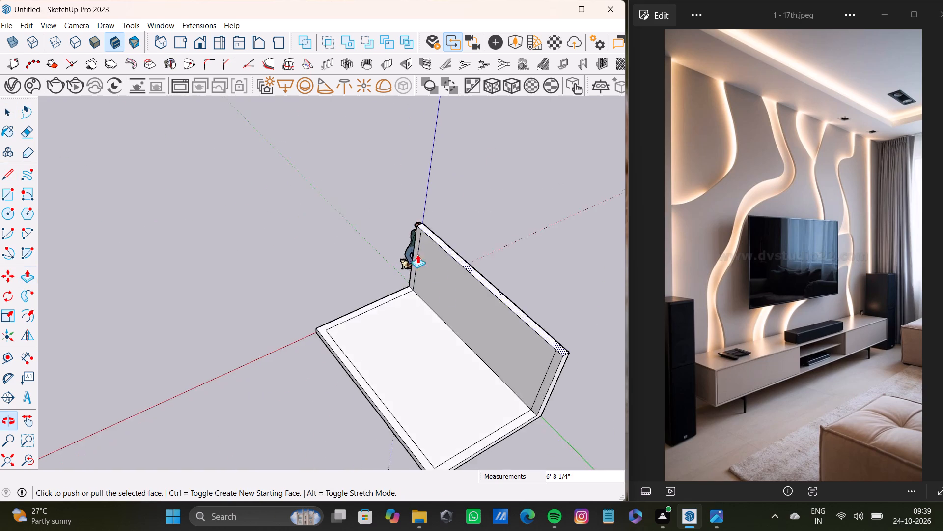
scroll(448, 280, down, 5)
middle_drag(455, 328, 365, 207)
scroll(480, 266, up, 5)
drag(484, 249, 470, 173)
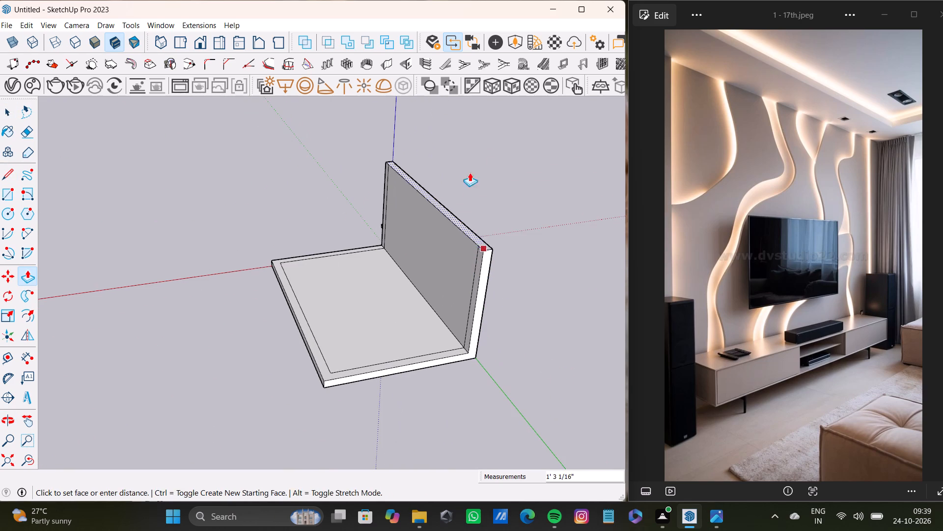
drag(470, 173, 466, 157)
Draw a 6" vertical line on the slab's end face far from the origin, from the wall's inner corner to the bottom edge.
scroll(445, 223, down, 8)
middle_drag(445, 242, 373, 208)
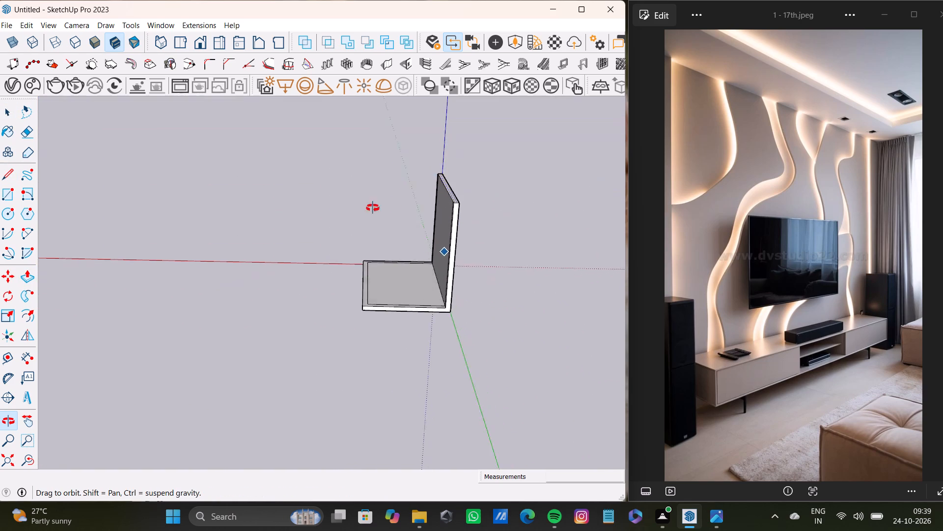
middle_drag(373, 208, 395, 206)
scroll(422, 283, up, 12)
middle_drag(478, 319, 467, 274)
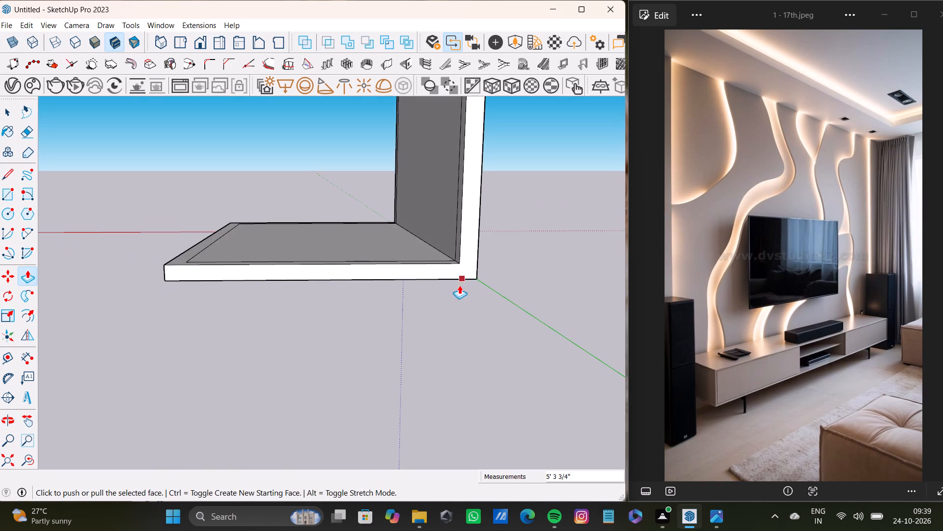
key(l)
scroll(460, 305, up, 6)
click(463, 242)
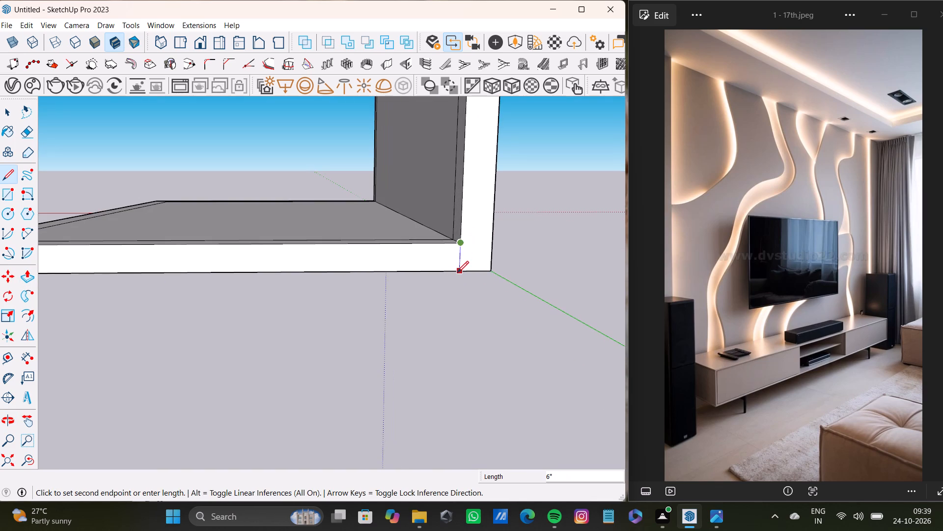
click(457, 272)
Draw a matching 6" vertical line between wall and floor slab on the end face at the origin.
scroll(447, 292, down, 7)
scroll(353, 296, up, 1)
middle_drag(353, 296, 635, 334)
scroll(336, 292, down, 5)
middle_drag(314, 294, 660, 348)
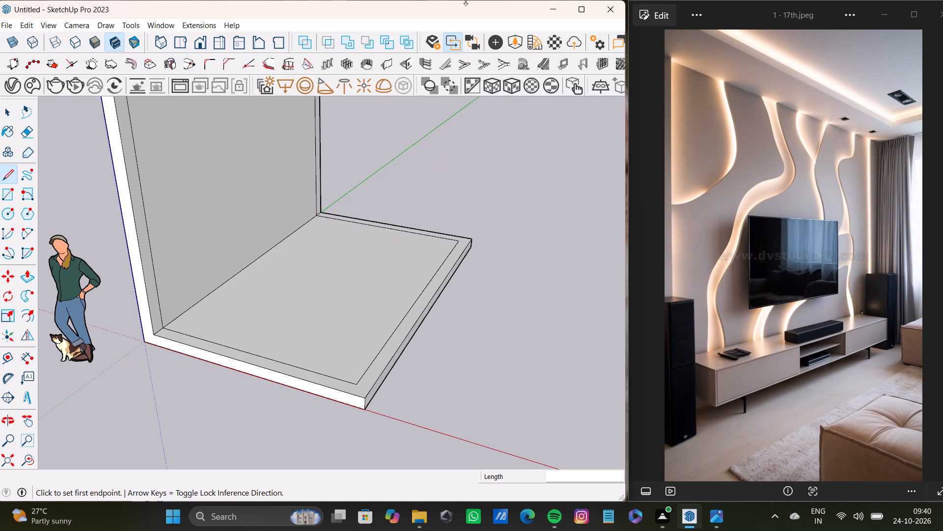
scroll(325, 201, down, 3)
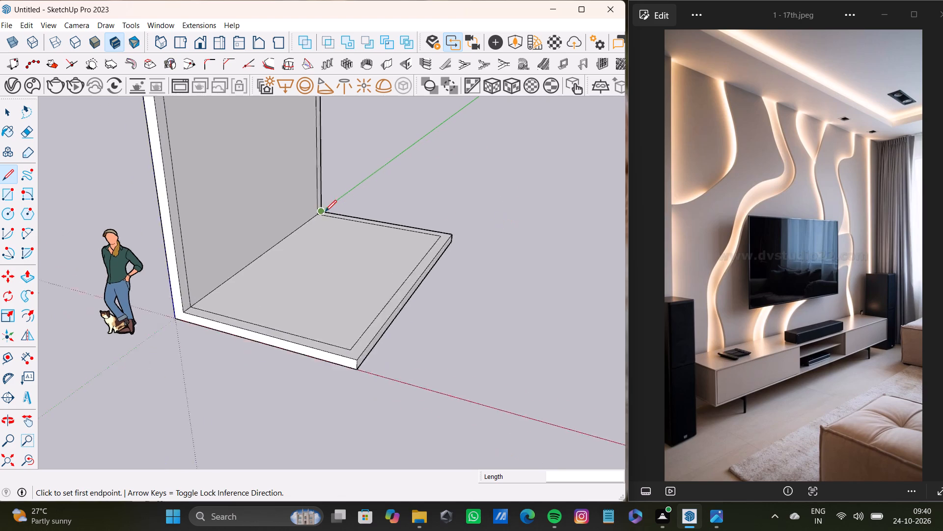
scroll(325, 211, down, 3)
scroll(243, 264, up, 16)
click(234, 270)
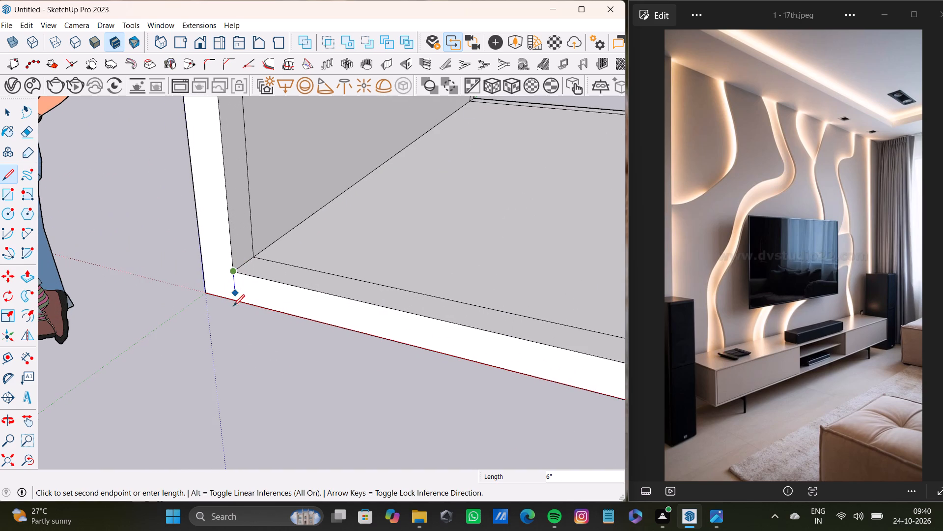
click(232, 301)
key(space)
Face the TV wall and start a Tape Measure guide parallel to its top edge, offset down the wall.
scroll(254, 270, down, 13)
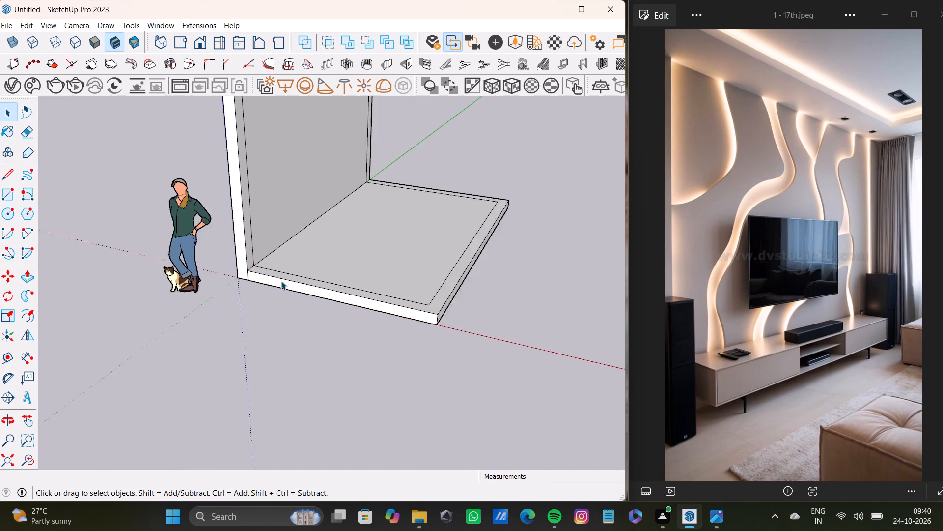
middle_drag(311, 280, 0, 320)
scroll(216, 282, down, 5)
shift+middle_drag(243, 278, 276, 209)
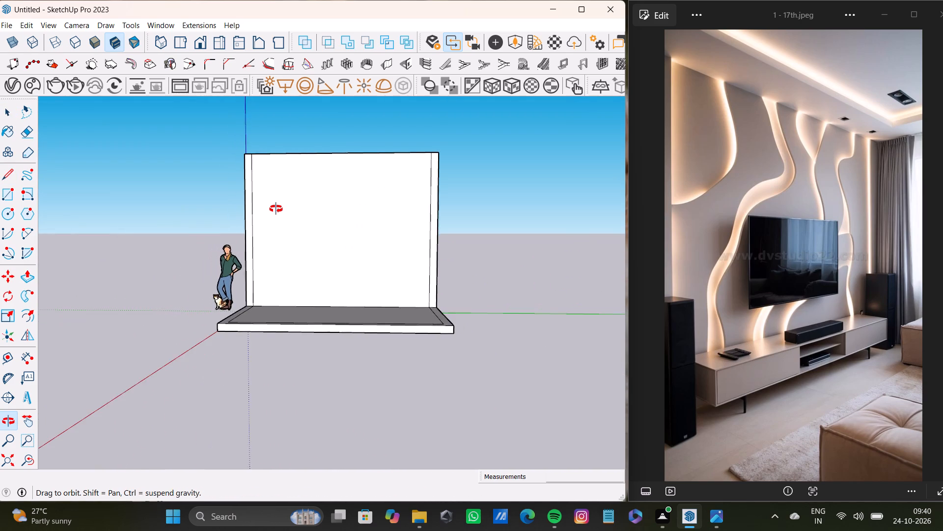
shift+middle_drag(276, 209, 268, 210)
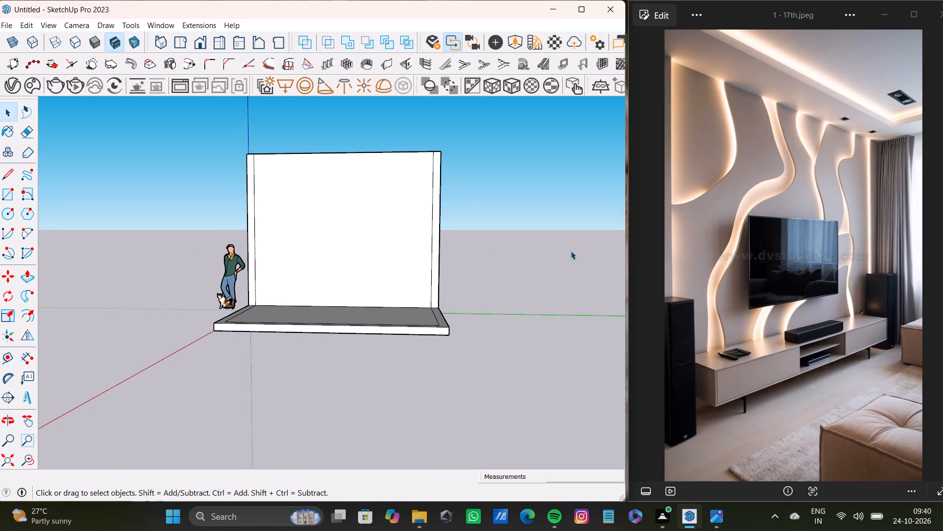
scroll(306, 234, up, 8)
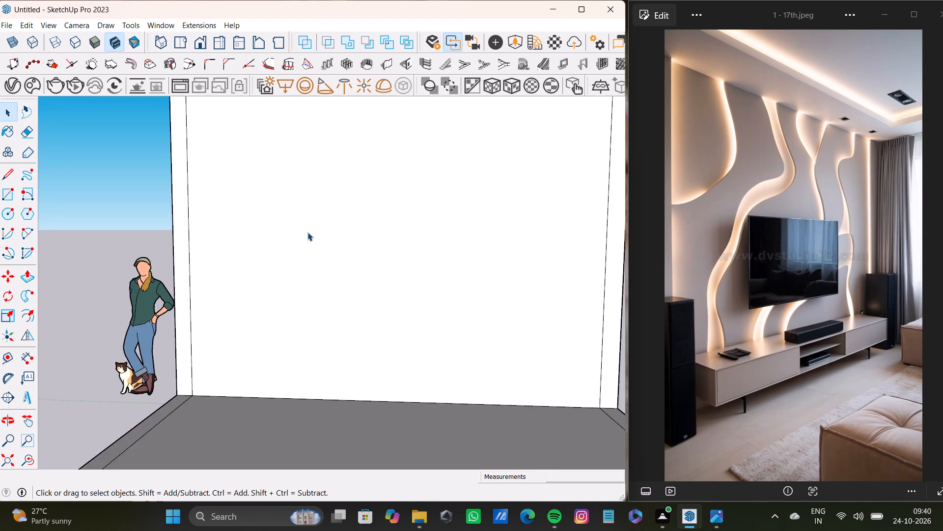
scroll(307, 232, down, 9)
middle_drag(313, 232, 337, 239)
key(t)
scroll(324, 192, up, 6)
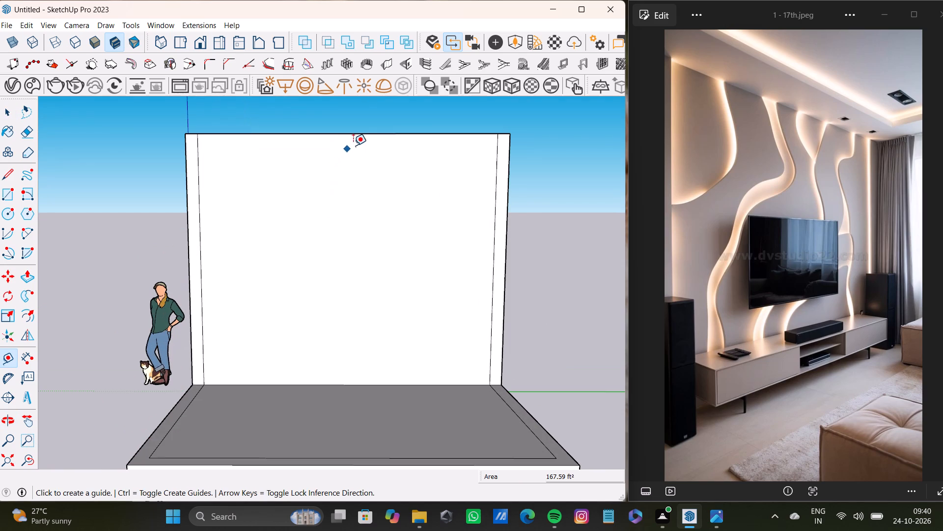
click(375, 131)
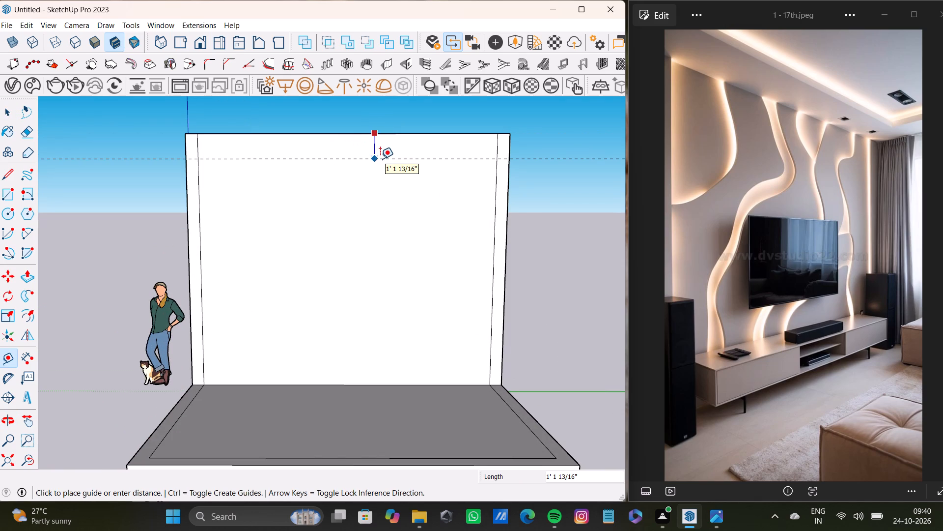
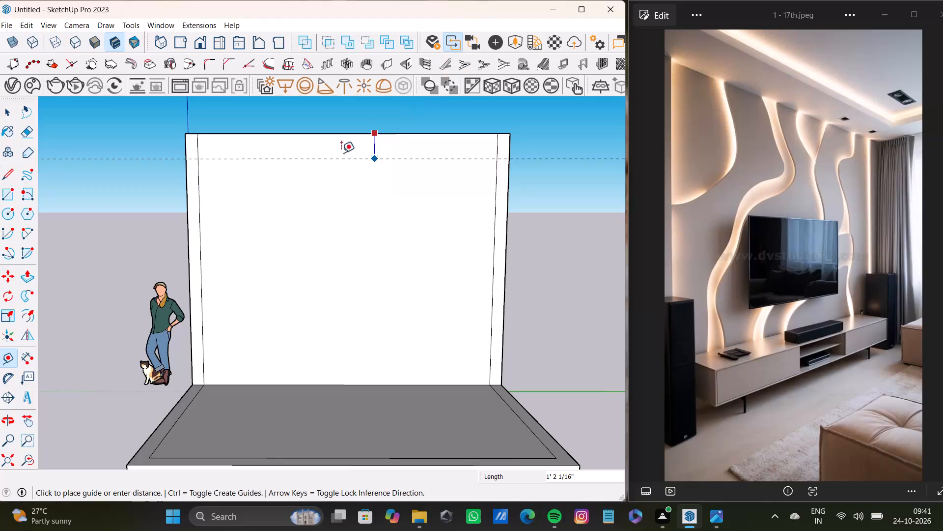
Place the guide parallel to the TV wall's top edge, about 6 13/16" below it.
scroll(272, 139, up, 1)
scroll(323, 147, down, 1)
scroll(325, 148, up, 3)
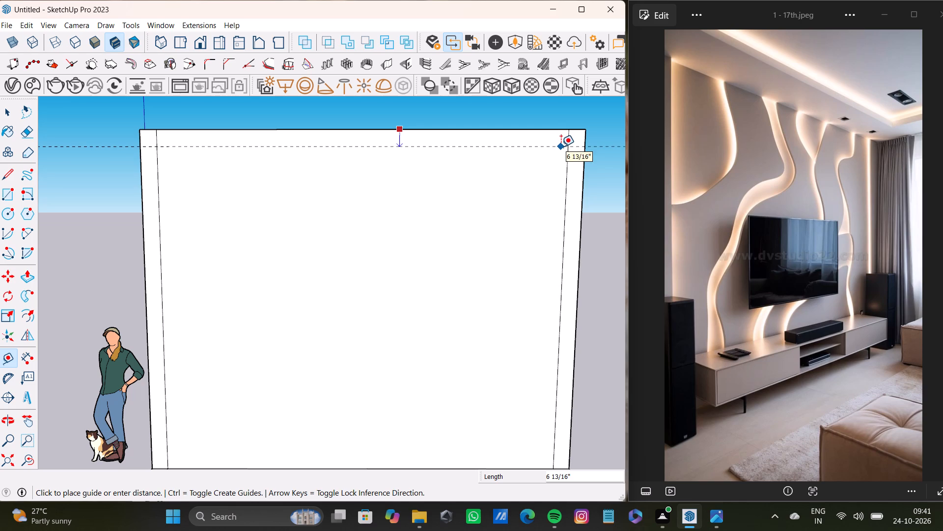
click(561, 147)
Draw a horizontal line along the guide across the wall's full width, extending it past both vertical side lines to the outer edges.
key(l)
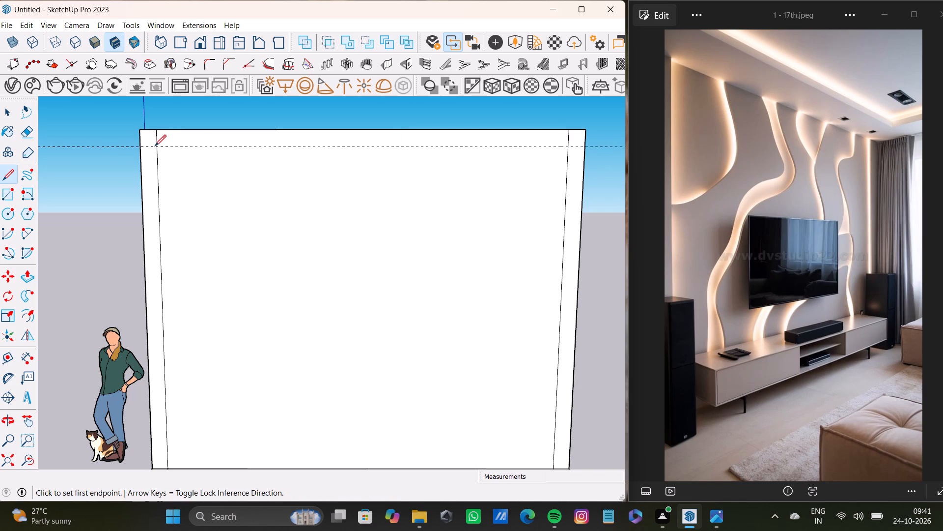
click(156, 146)
click(568, 148)
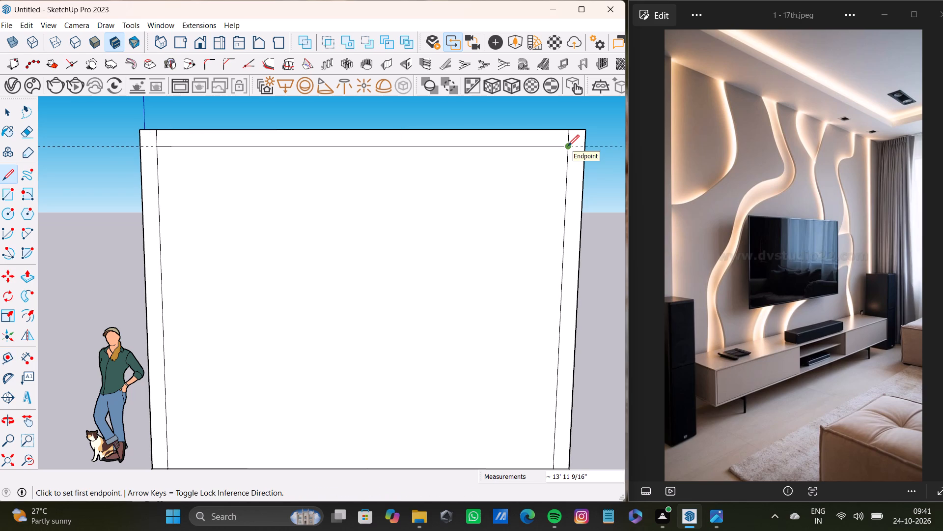
scroll(568, 146, up, 3)
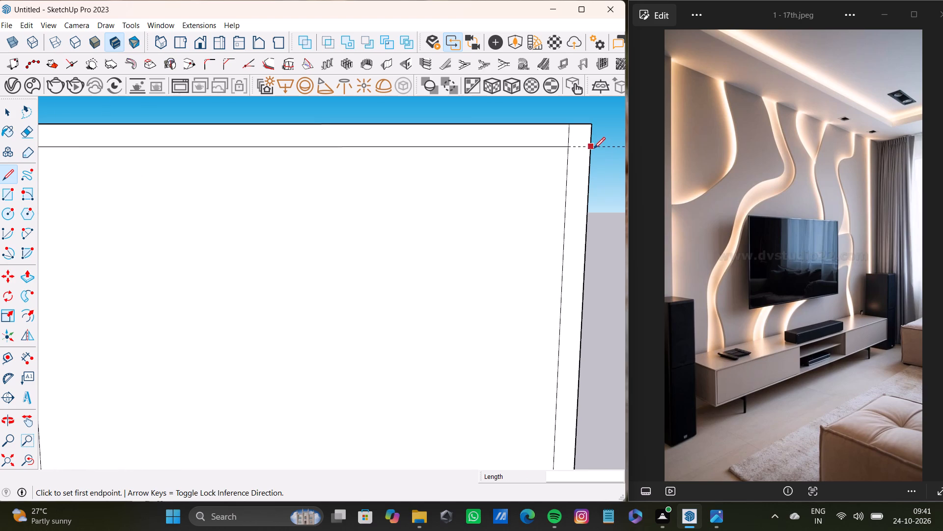
click(593, 148)
click(568, 147)
scroll(315, 178, down, 9)
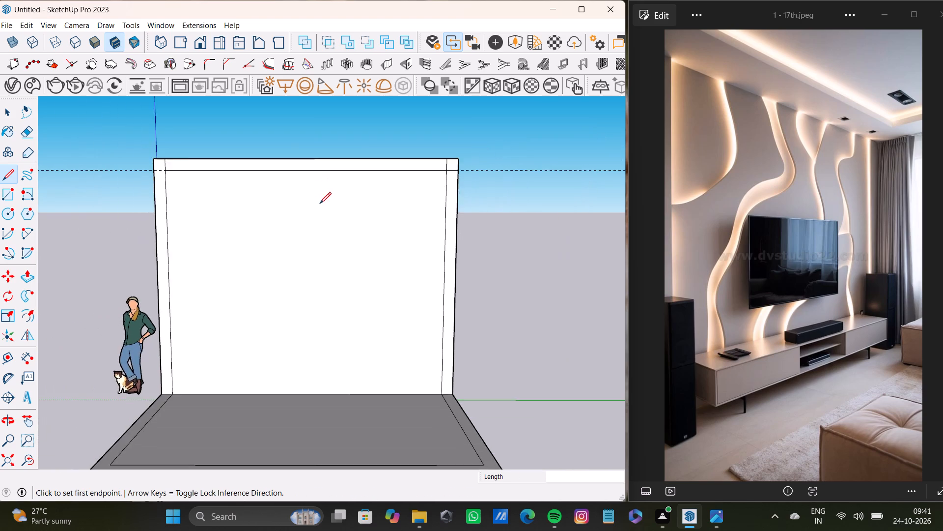
shift+middle_drag(320, 204, 398, 205)
scroll(192, 195, up, 14)
drag(265, 148, 259, 148)
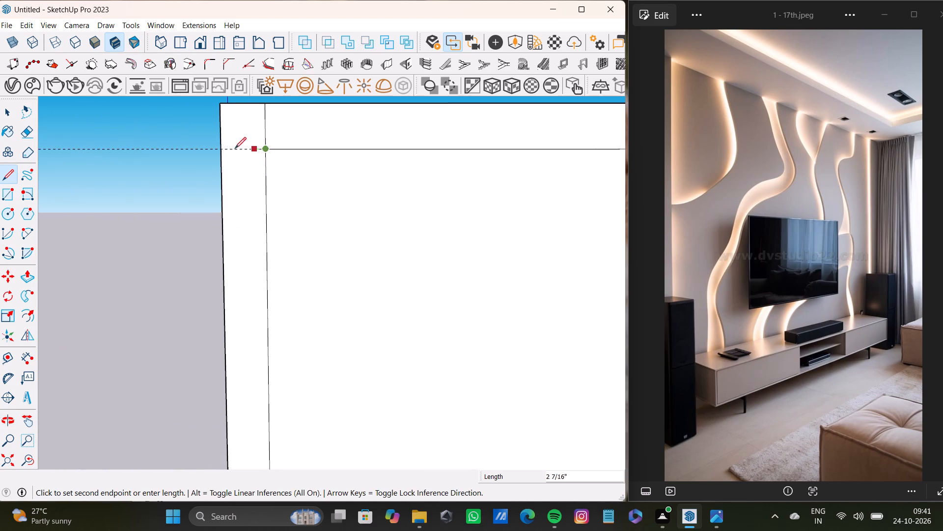
click(221, 151)
key(space)
Delete the two short vertical segments above the new horizontal line so the wall's top strip is one face.
click(309, 120)
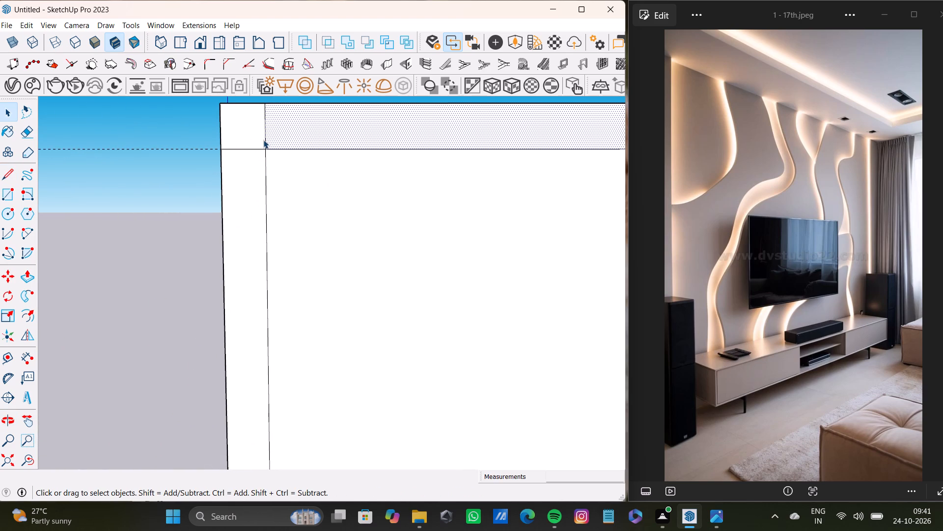
click(265, 142)
key(Delete)
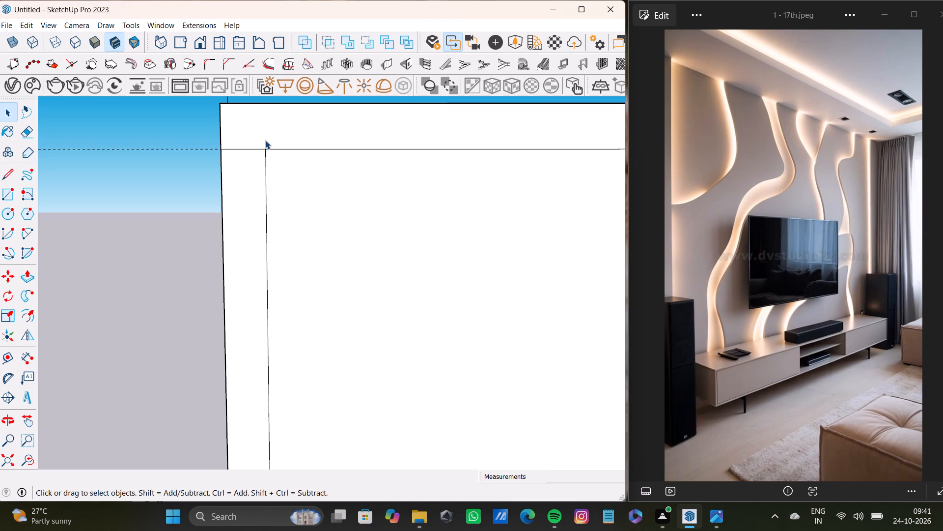
scroll(268, 145, down, 15)
shift+middle_drag(356, 156, 143, 148)
scroll(305, 128, up, 7)
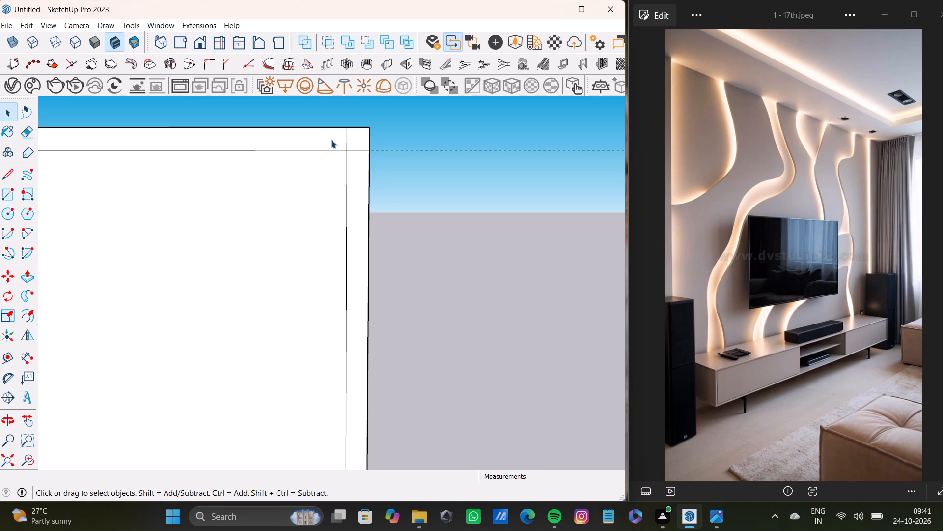
scroll(351, 155, up, 6)
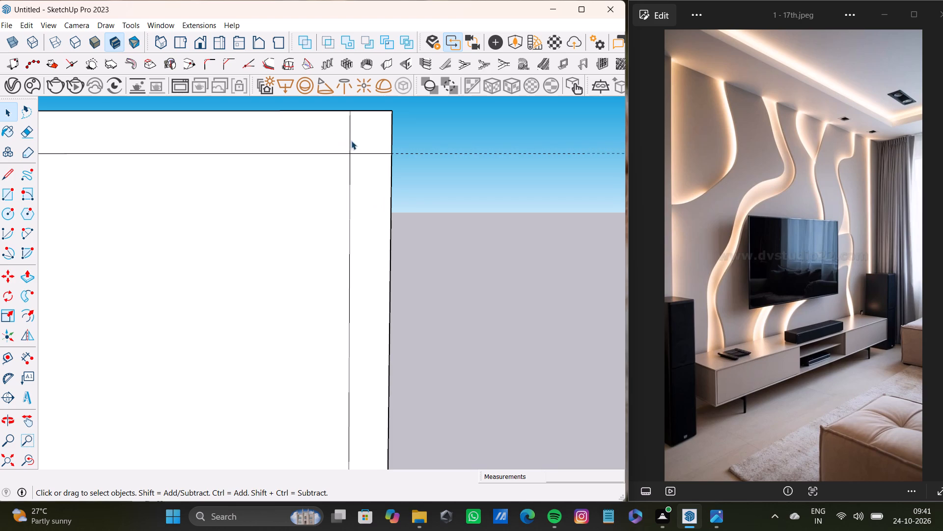
click(348, 145)
click(350, 147)
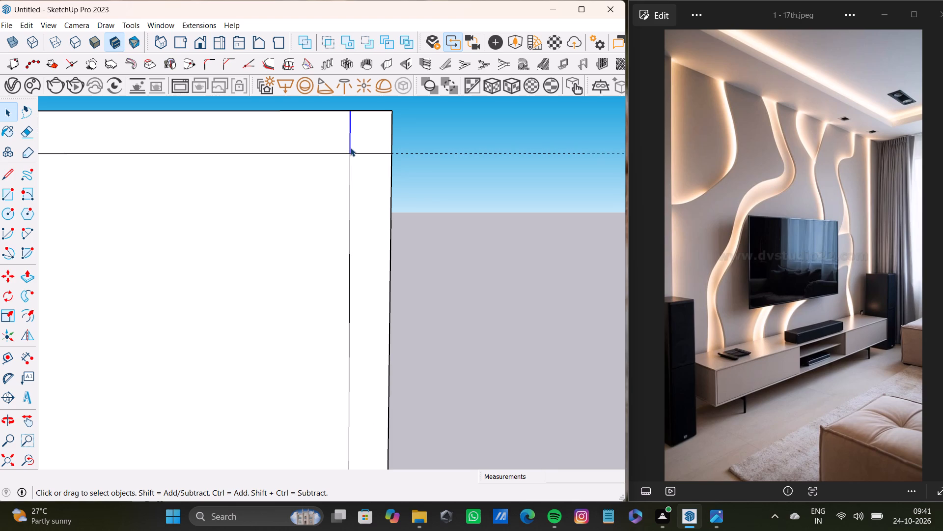
key(Delete)
Push/Pull the wall's top strip outward over the floor to form a ceiling slab reaching the floor slab's front edge.
click(350, 147)
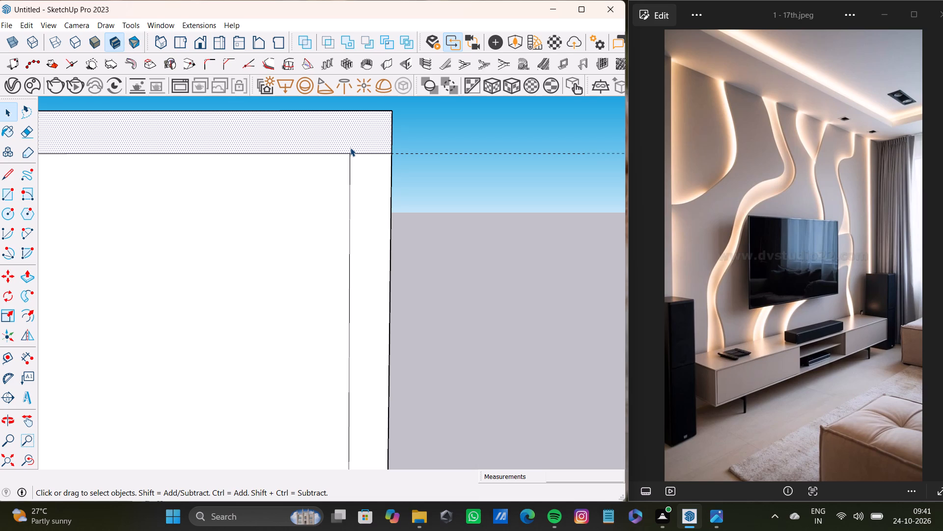
key(p)
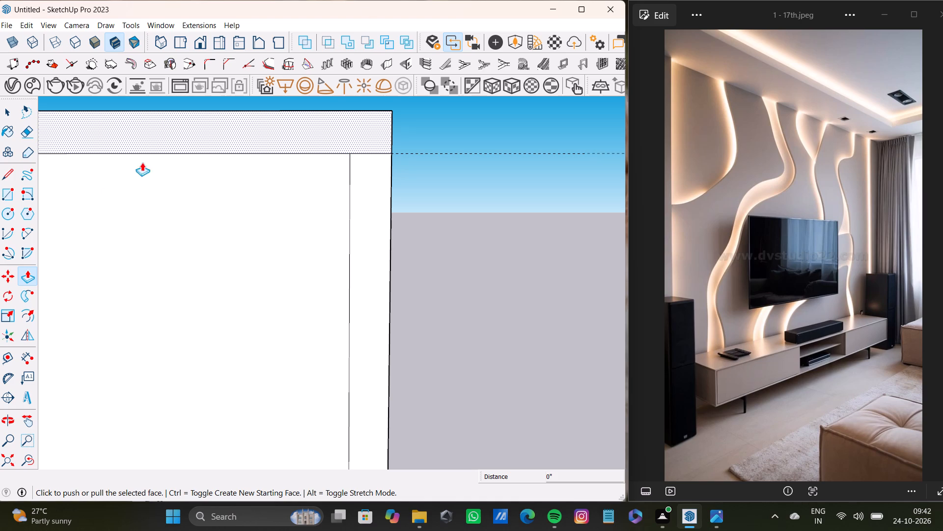
key(p)
drag(387, 131, 283, 165)
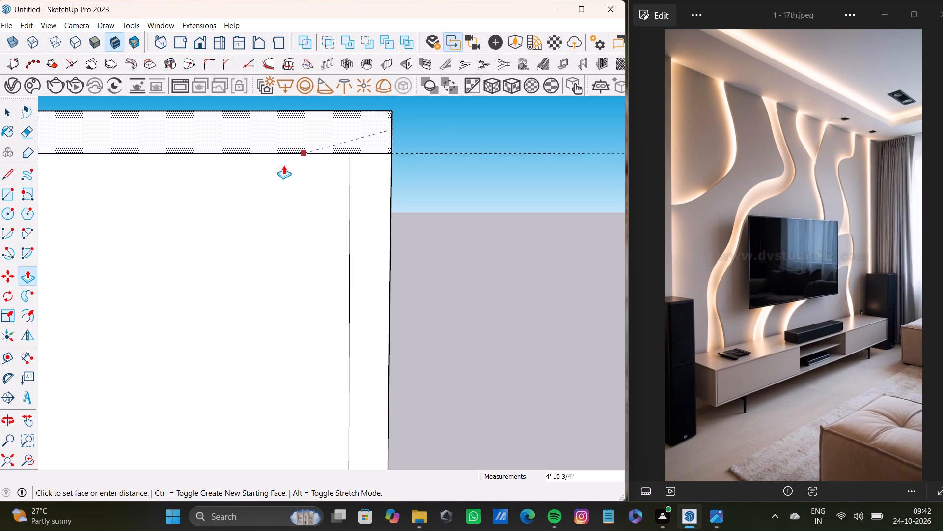
drag(283, 165, 282, 166)
scroll(322, 163, down, 19)
shift+middle_drag(315, 200, 291, 198)
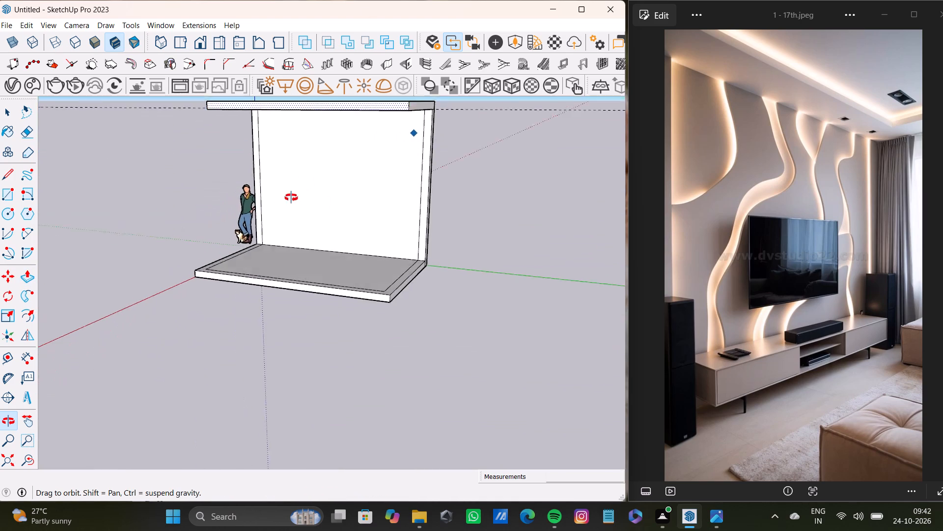
shift+middle_drag(291, 198, 279, 205)
drag(387, 116, 369, 313)
scroll(369, 308, down, 6)
middle_drag(366, 306, 443, 184)
scroll(351, 186, up, 3)
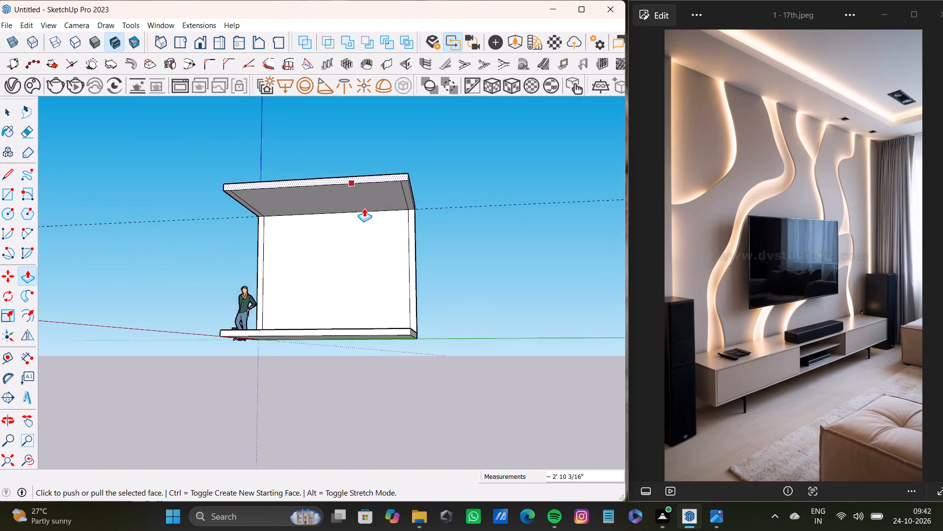
scroll(364, 208, up, 5)
middle_drag(365, 215, 403, 233)
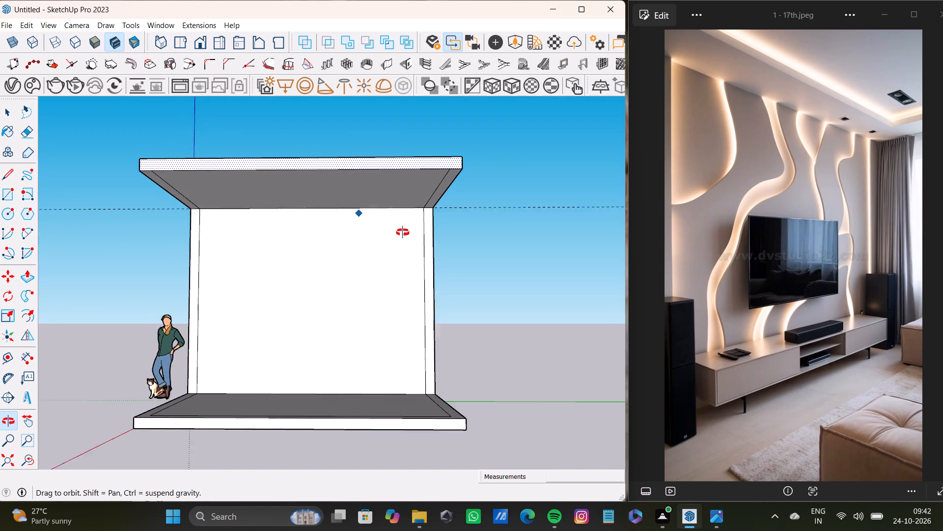
middle_drag(403, 233, 398, 238)
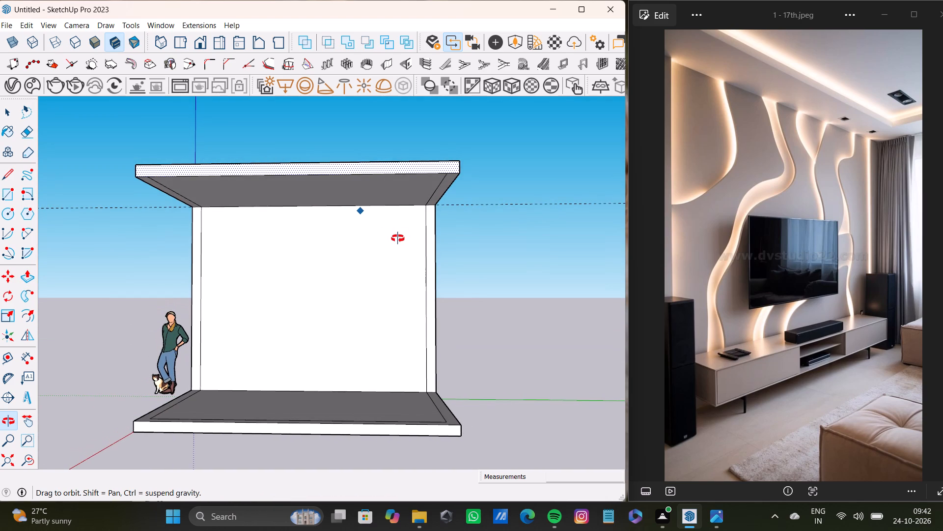
middle_drag(398, 238, 481, 241)
key(space)
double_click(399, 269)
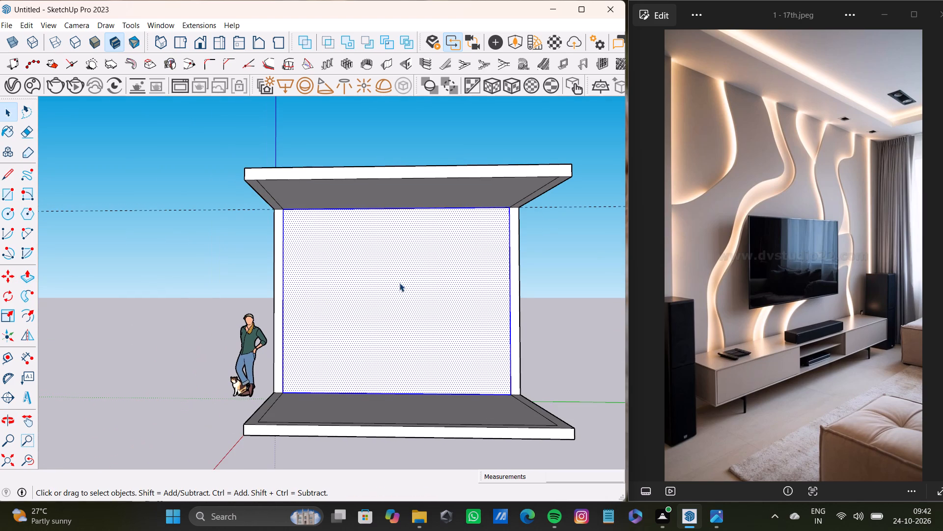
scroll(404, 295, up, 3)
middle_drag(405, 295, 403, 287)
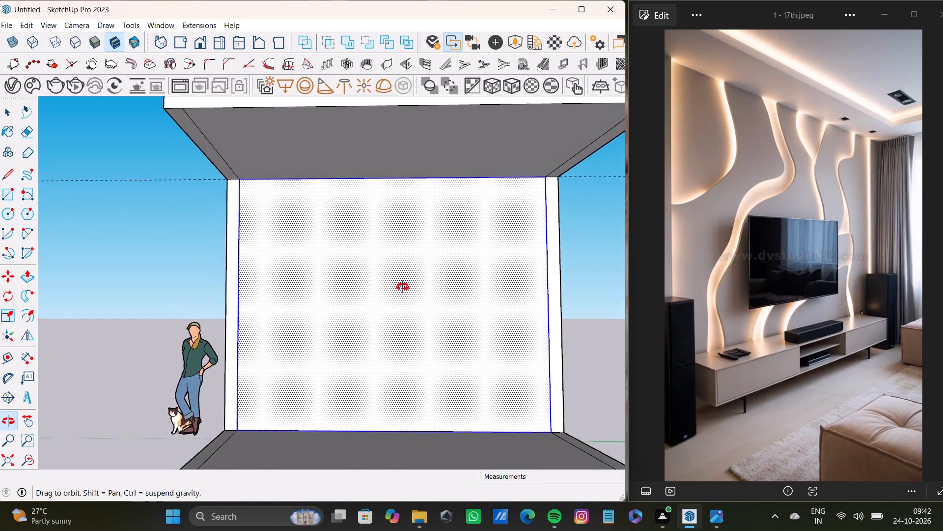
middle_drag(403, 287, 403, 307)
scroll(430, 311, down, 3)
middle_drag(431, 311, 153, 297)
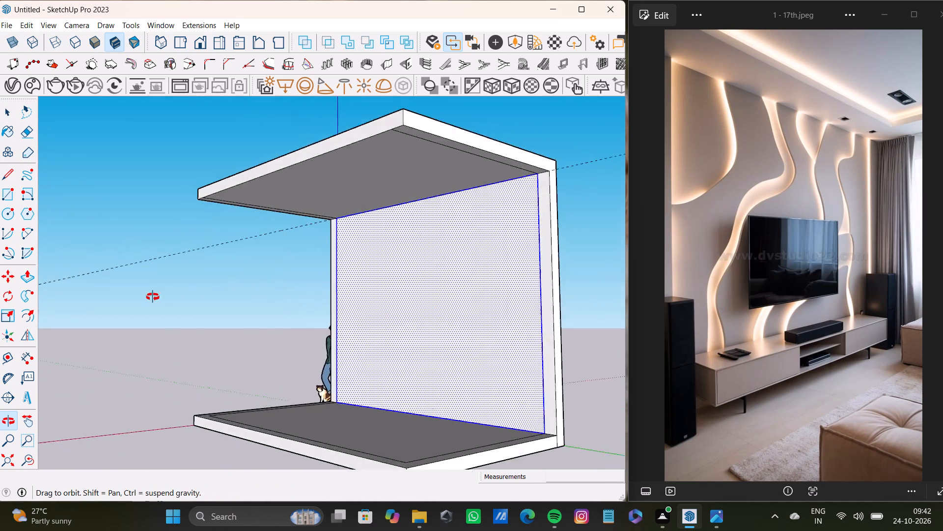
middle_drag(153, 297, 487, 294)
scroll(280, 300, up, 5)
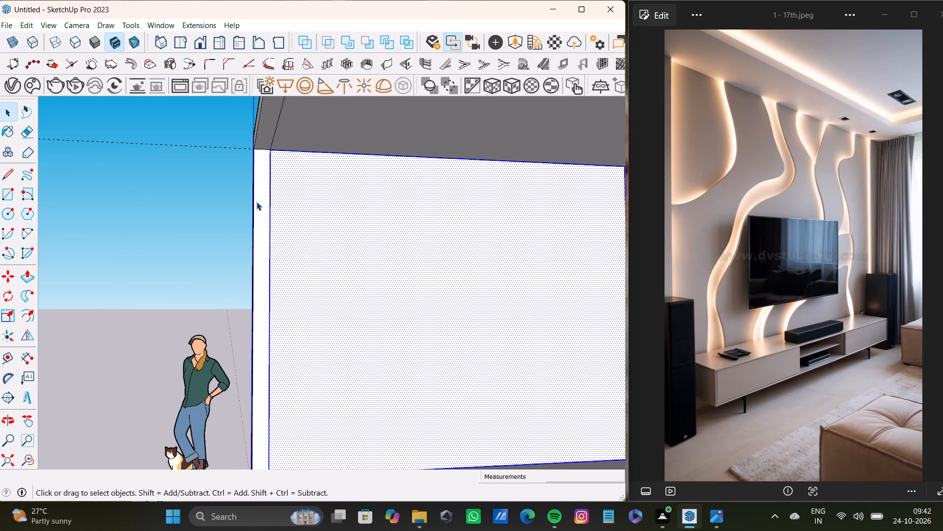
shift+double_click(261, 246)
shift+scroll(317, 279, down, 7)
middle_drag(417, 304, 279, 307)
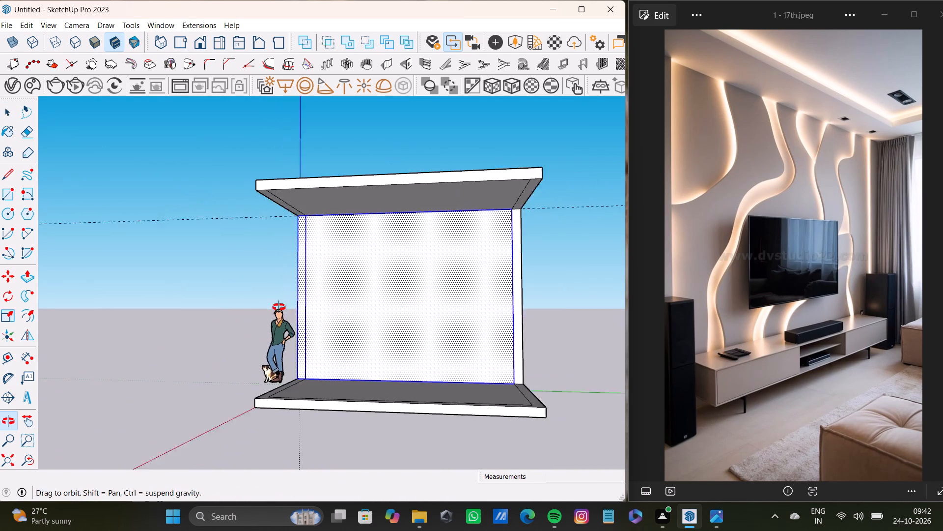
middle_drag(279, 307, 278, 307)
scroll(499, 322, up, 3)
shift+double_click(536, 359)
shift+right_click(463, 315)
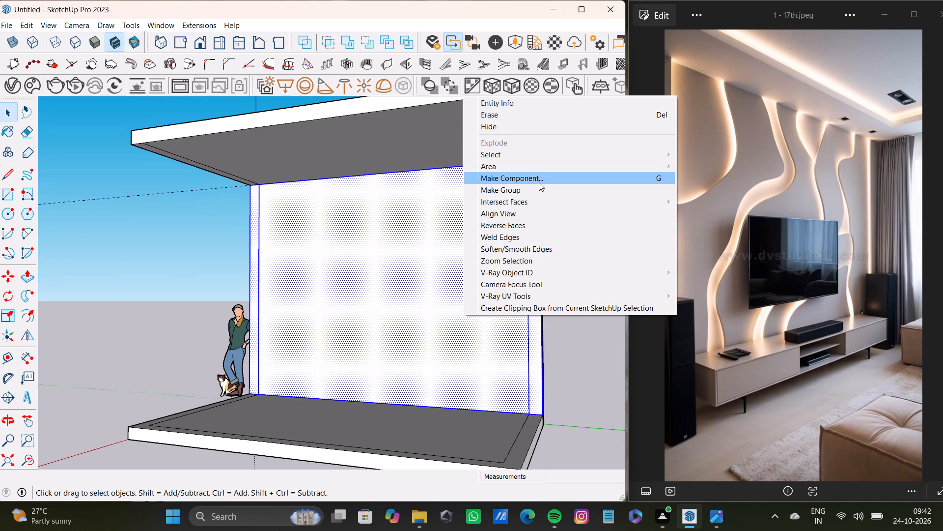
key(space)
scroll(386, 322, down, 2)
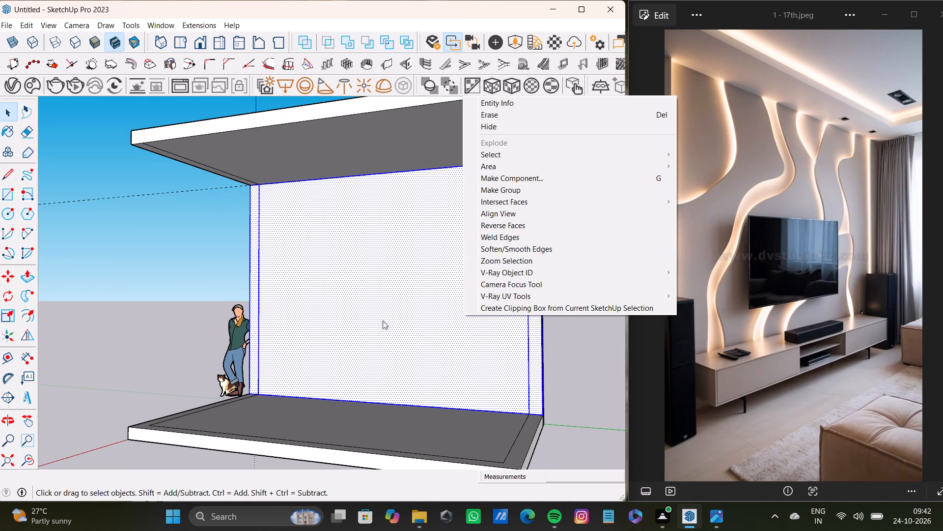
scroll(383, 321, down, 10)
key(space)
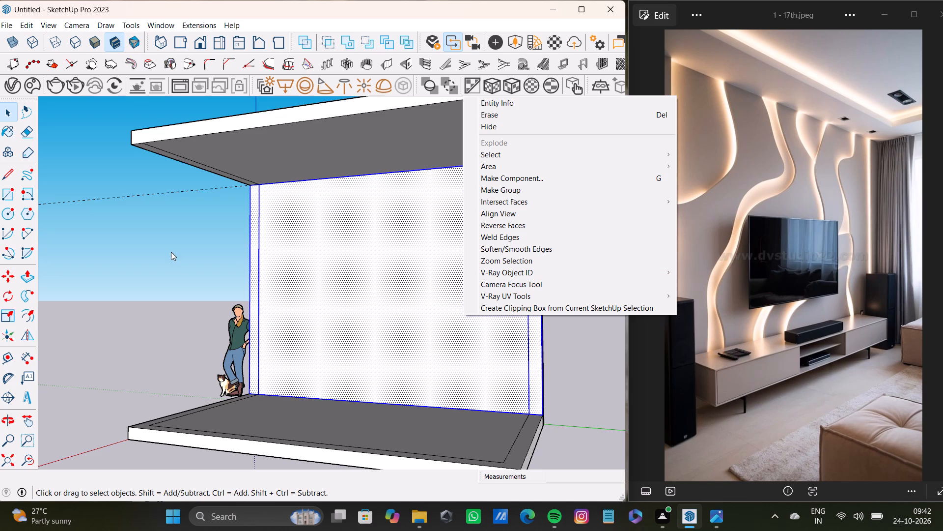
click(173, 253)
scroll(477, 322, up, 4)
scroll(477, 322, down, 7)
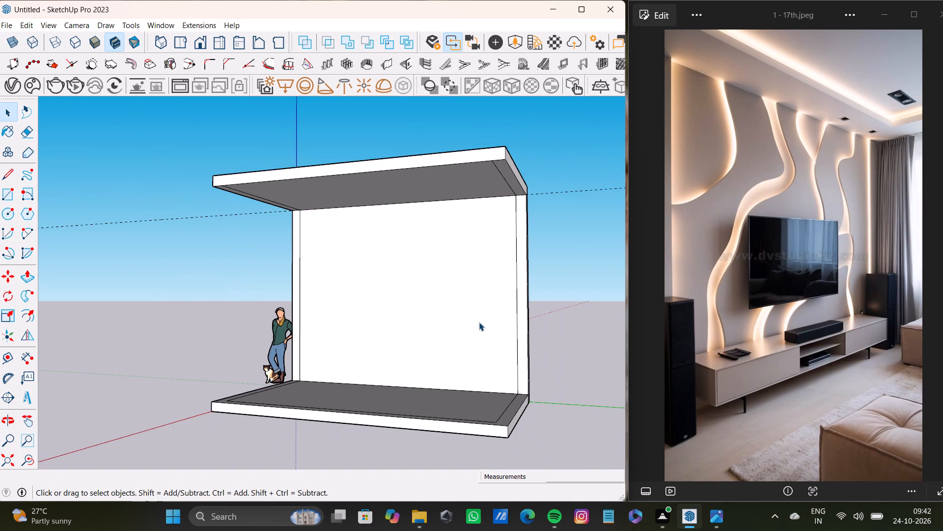
Select the TV wall's large front face together with the narrow strips on both sides, including their edges.
scroll(459, 320, up, 3)
double_click(467, 321)
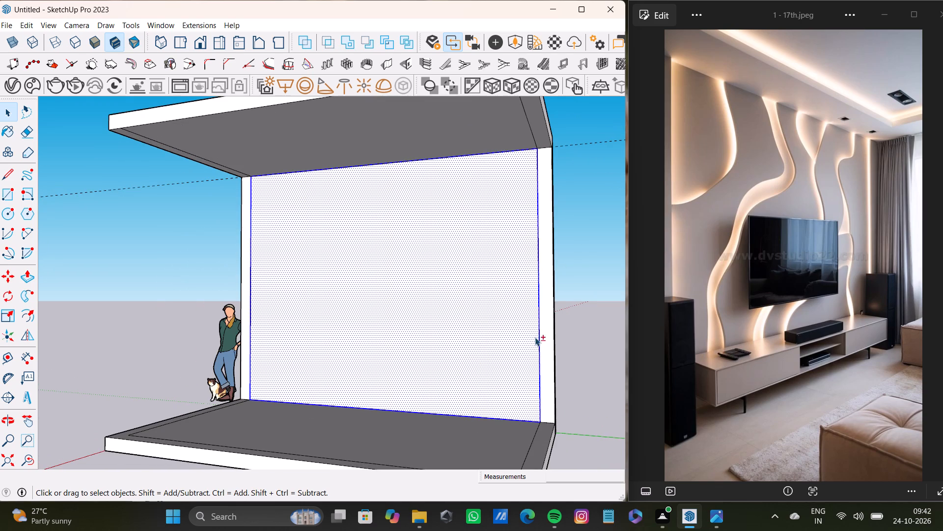
shift+double_click(544, 351)
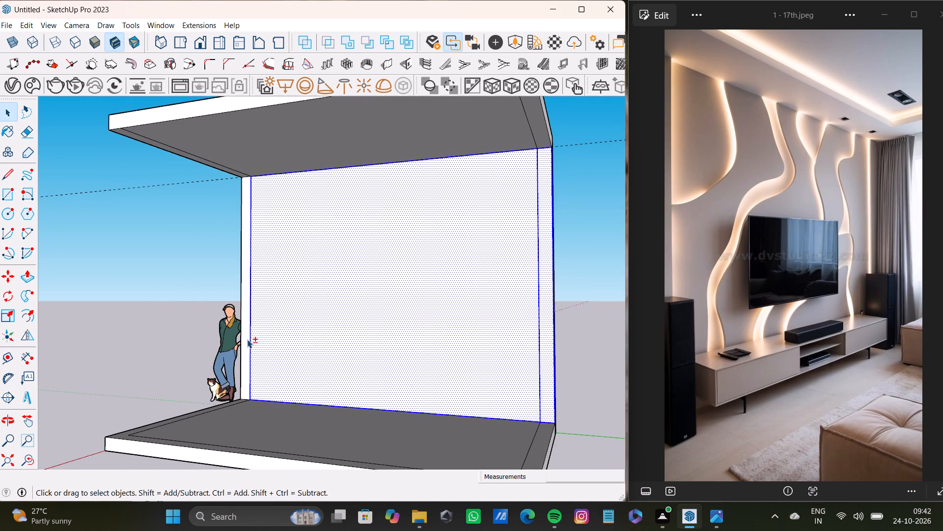
shift+double_click(247, 339)
Draw short horizontal lines across the wall's end face far from the origin, at the ceiling's underside and the floor slab's top.
scroll(330, 343, down, 3)
middle_drag(416, 364, 265, 368)
shift+scroll(428, 324, up, 3)
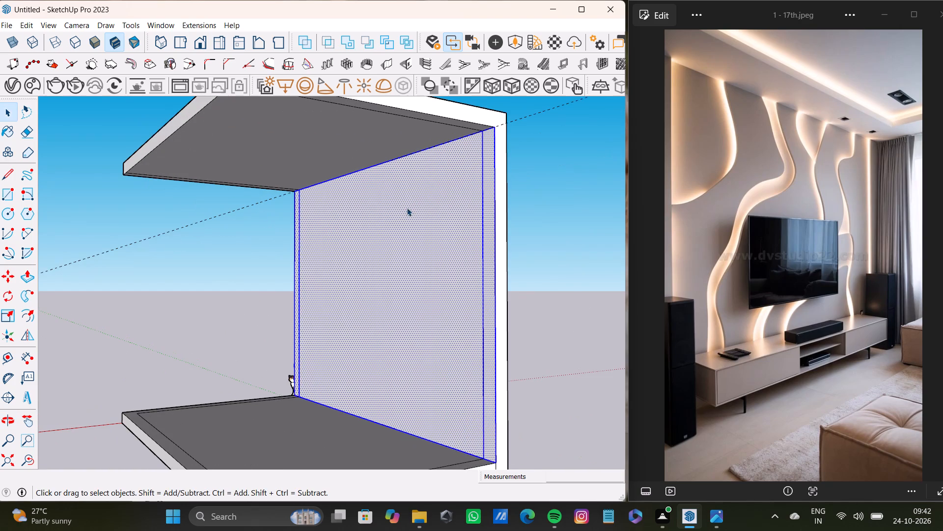
key(l)
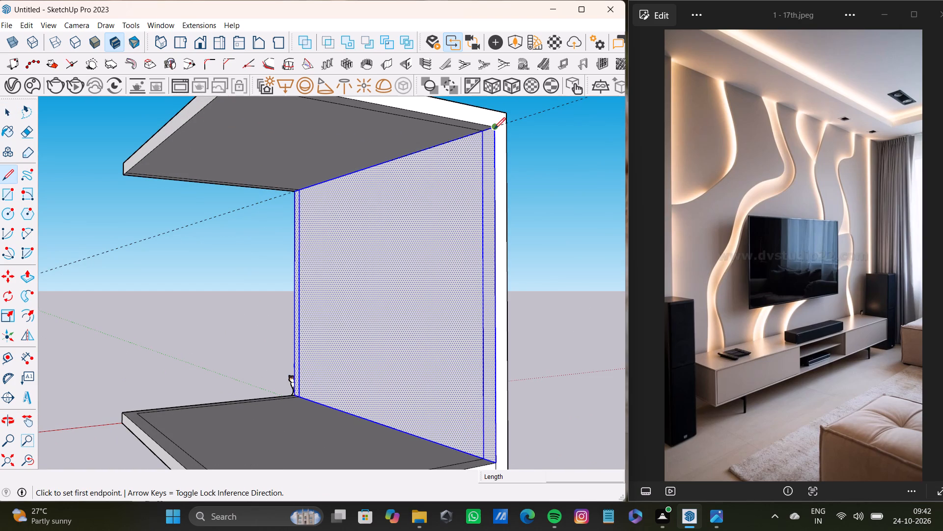
click(494, 129)
click(507, 128)
scroll(524, 240, down, 3)
shift+middle_drag(516, 263, 468, 170)
scroll(470, 344, up, 4)
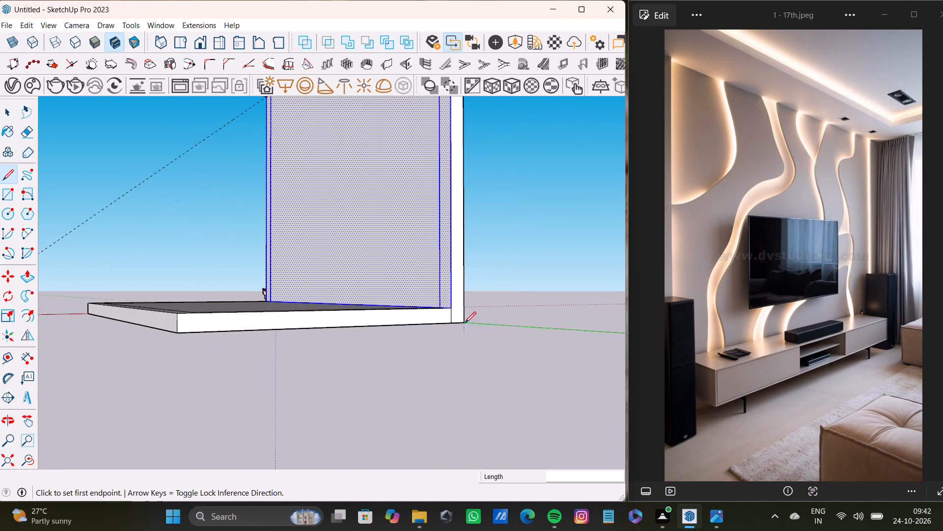
scroll(465, 323, up, 6)
click(447, 308)
click(473, 306)
key(space)
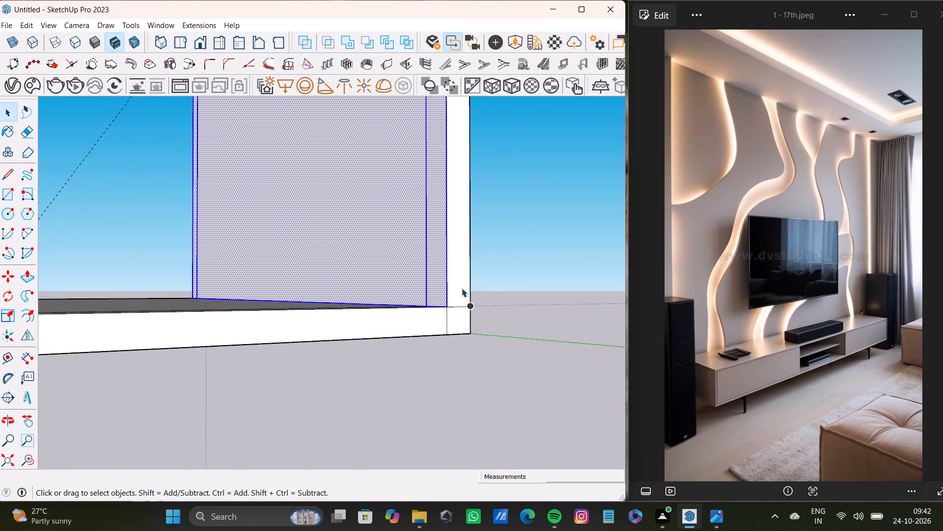
Add the wall's end face far from the origin and its large back face, including their edges, to the selection.
shift+double_click(461, 288)
shift+scroll(457, 288, down, 5)
middle_drag(461, 294, 232, 297)
shift+click(268, 258)
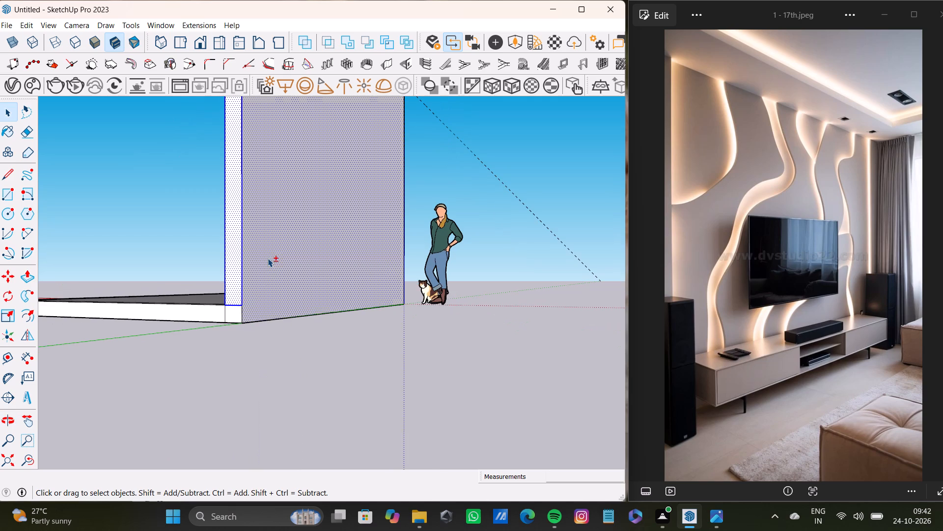
scroll(268, 272, down, 3)
middle_drag(279, 277, 244, 381)
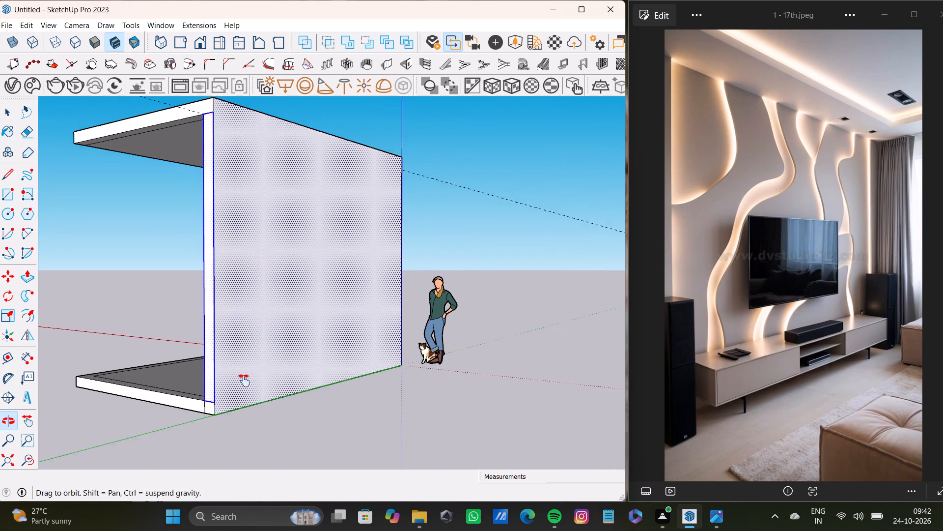
middle_drag(244, 381, 243, 384)
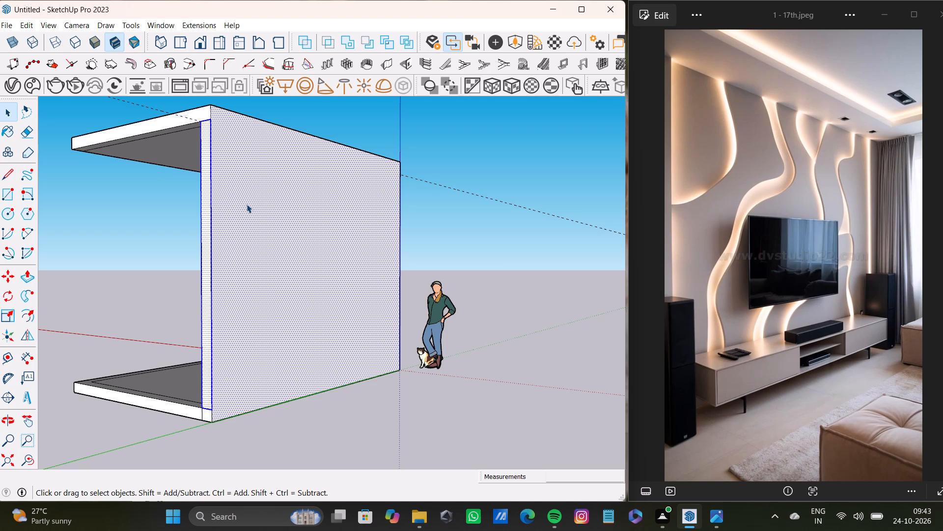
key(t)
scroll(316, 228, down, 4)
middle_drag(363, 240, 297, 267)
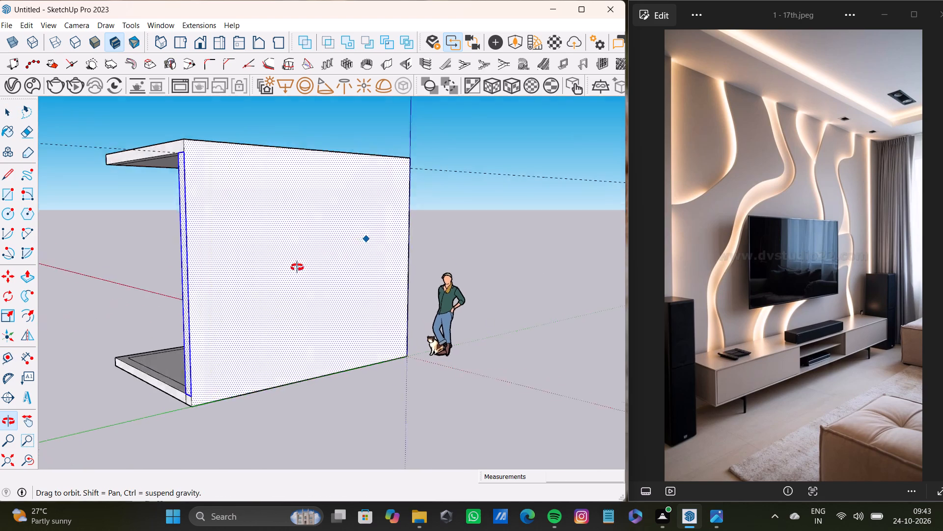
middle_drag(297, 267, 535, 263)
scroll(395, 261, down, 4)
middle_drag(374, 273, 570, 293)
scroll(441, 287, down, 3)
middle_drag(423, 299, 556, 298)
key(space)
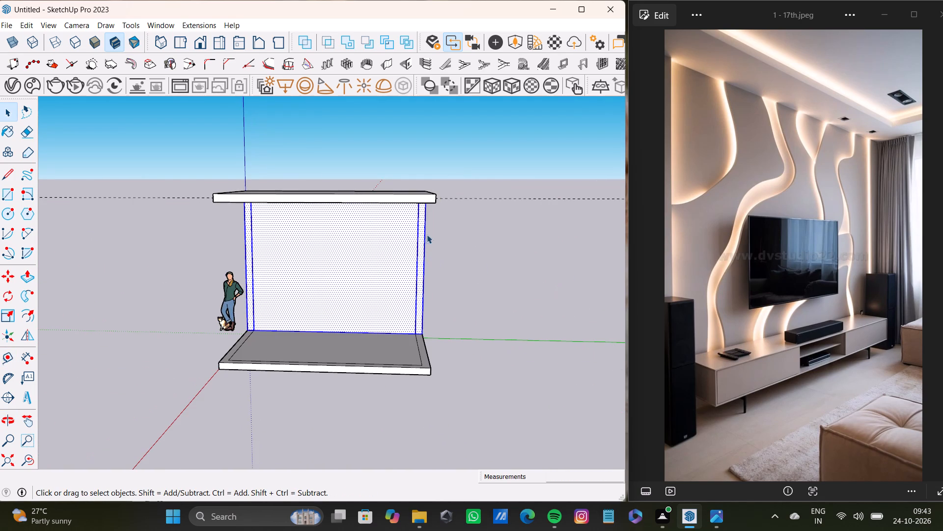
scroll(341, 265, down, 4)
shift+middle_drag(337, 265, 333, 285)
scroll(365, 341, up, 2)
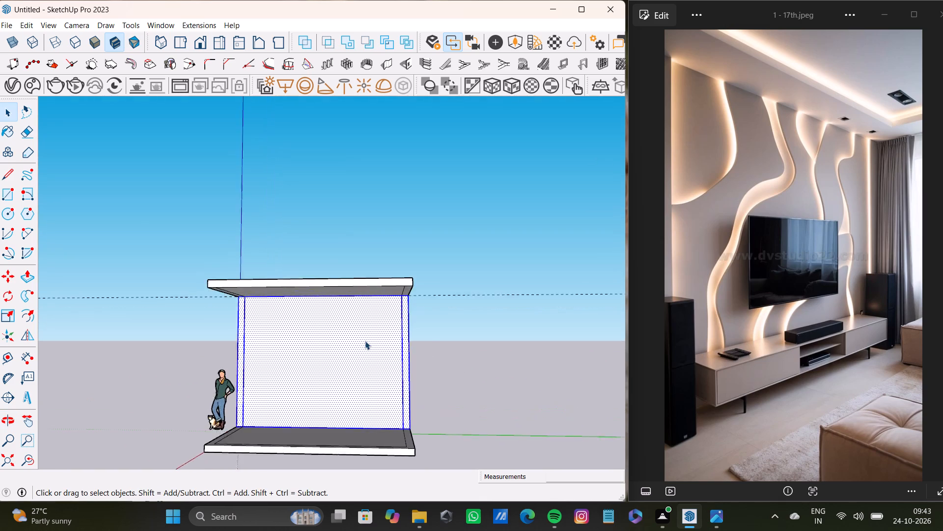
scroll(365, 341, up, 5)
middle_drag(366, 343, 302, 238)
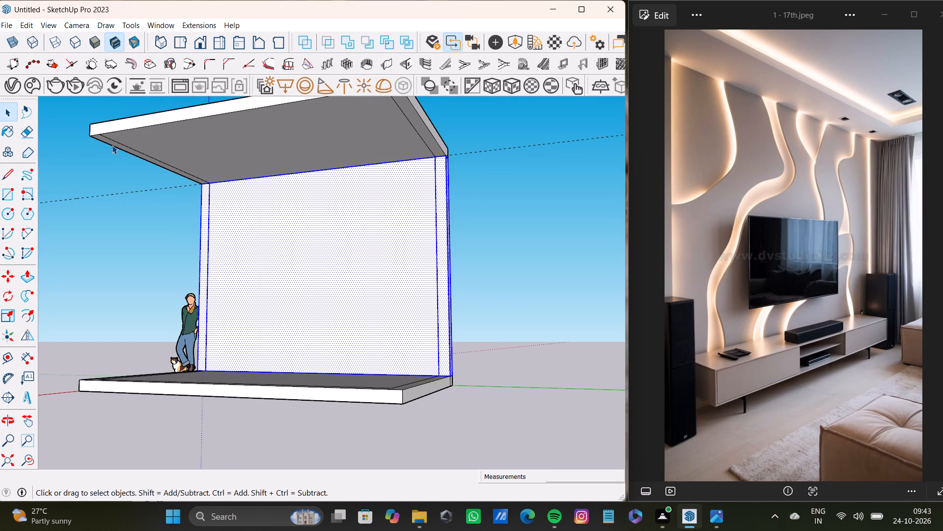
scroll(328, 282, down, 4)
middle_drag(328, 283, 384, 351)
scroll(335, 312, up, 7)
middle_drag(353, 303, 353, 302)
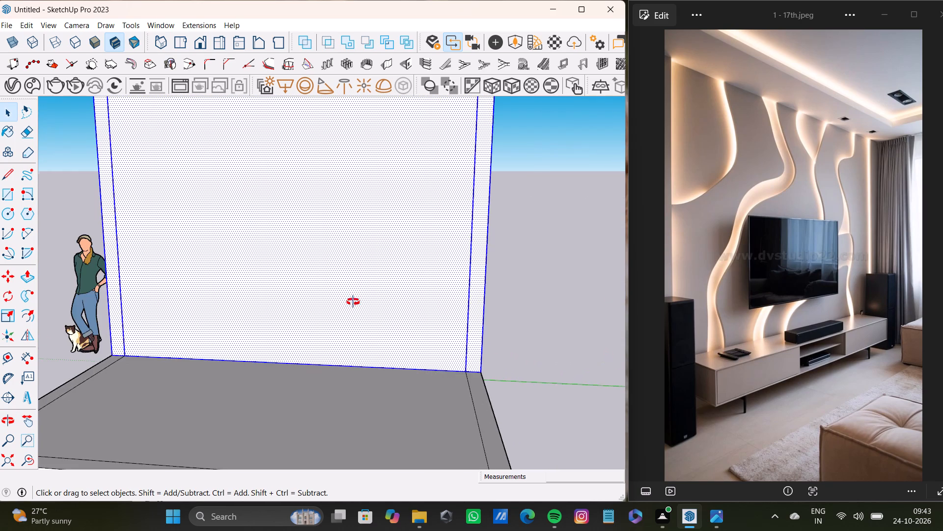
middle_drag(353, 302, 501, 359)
Draw short horizontal lines across the wall's end face at the origin, at the ceiling's underside and the floor slab's top.
scroll(352, 323, down, 2)
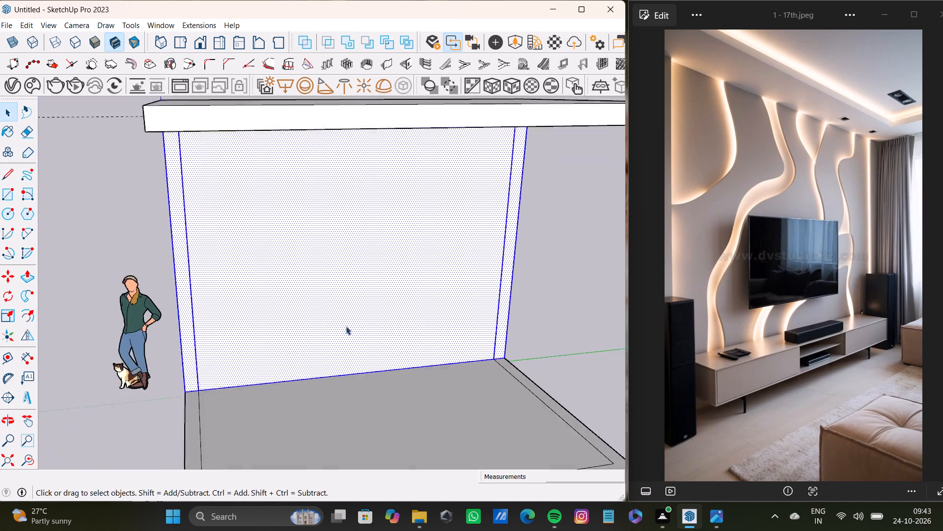
scroll(346, 326, down, 4)
shift+middle_drag(334, 325, 574, 326)
scroll(277, 240, up, 3)
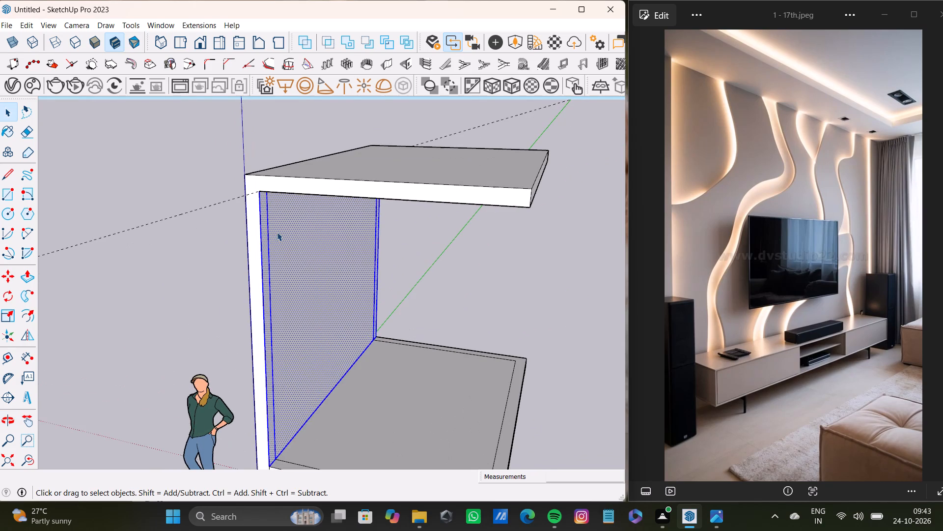
scroll(274, 251, down, 4)
middle_drag(280, 262, 310, 262)
key(l)
scroll(220, 232, up, 14)
click(362, 187)
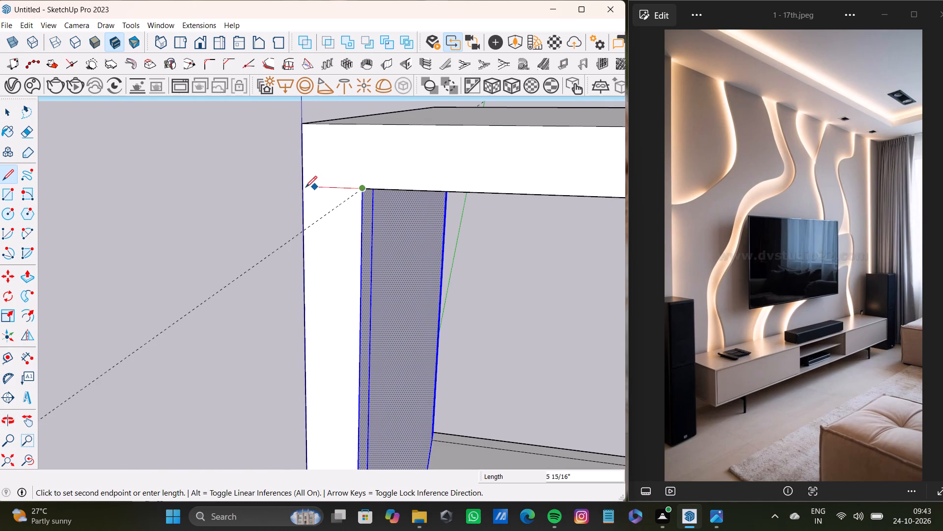
click(298, 187)
scroll(324, 241, down, 5)
shift+middle_drag(387, 314, 327, 135)
scroll(323, 183, down, 4)
shift+middle_drag(345, 282, 331, 171)
middle_drag(302, 311, 308, 294)
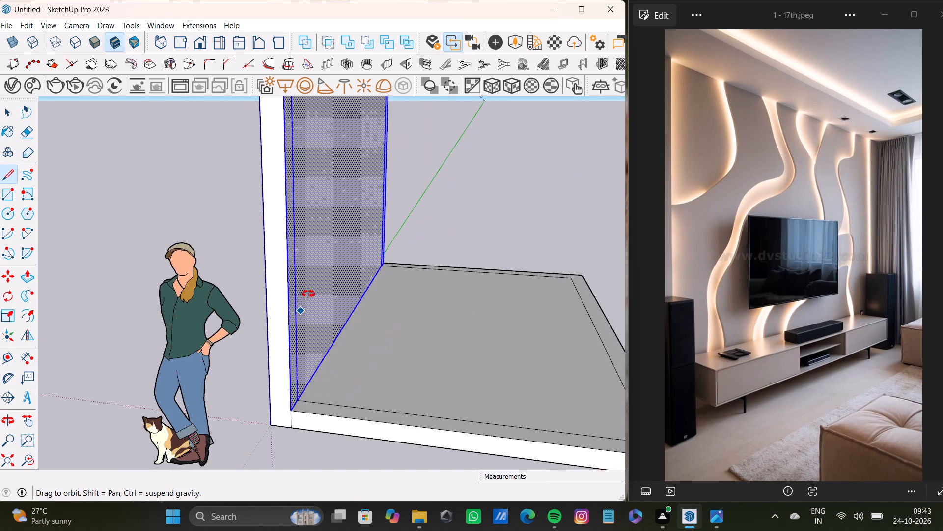
middle_drag(308, 294, 322, 254)
scroll(312, 385, up, 2)
middle_drag(319, 385, 357, 356)
scroll(357, 356, down, 1)
scroll(350, 334, up, 5)
drag(381, 299, 375, 299)
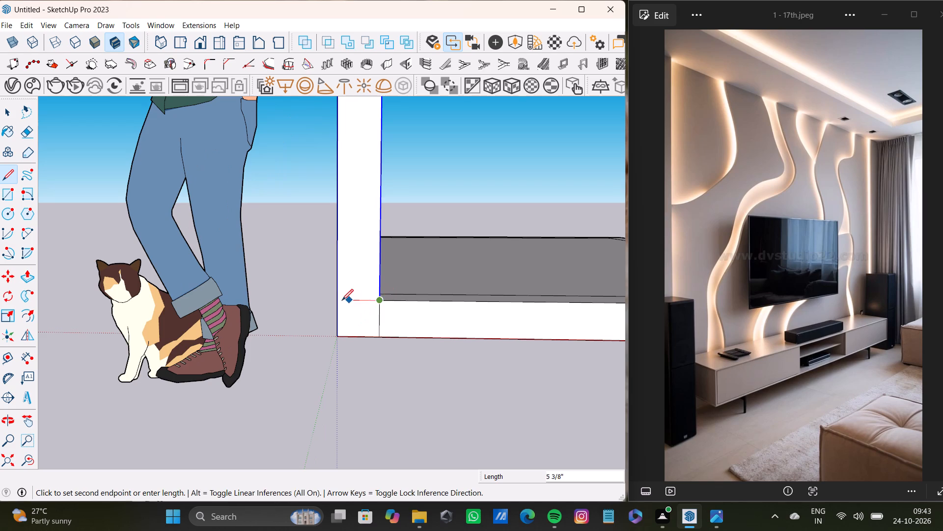
click(337, 303)
Add the wall's end face at the origin to the selection and make the selected wall a group.
scroll(349, 321, down, 14)
middle_drag(388, 333, 0, 305)
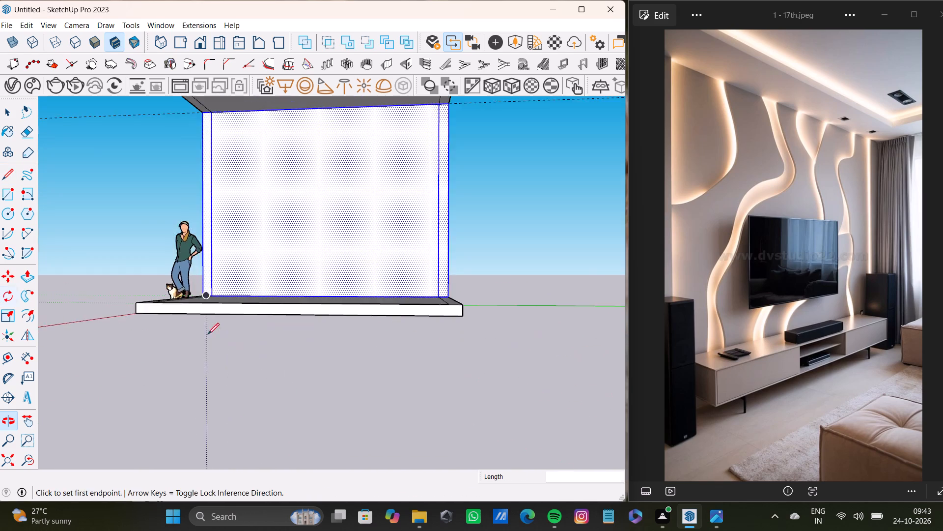
scroll(386, 327, down, 4)
middle_drag(377, 326, 474, 394)
scroll(310, 328, down, 4)
middle_drag(308, 328, 522, 374)
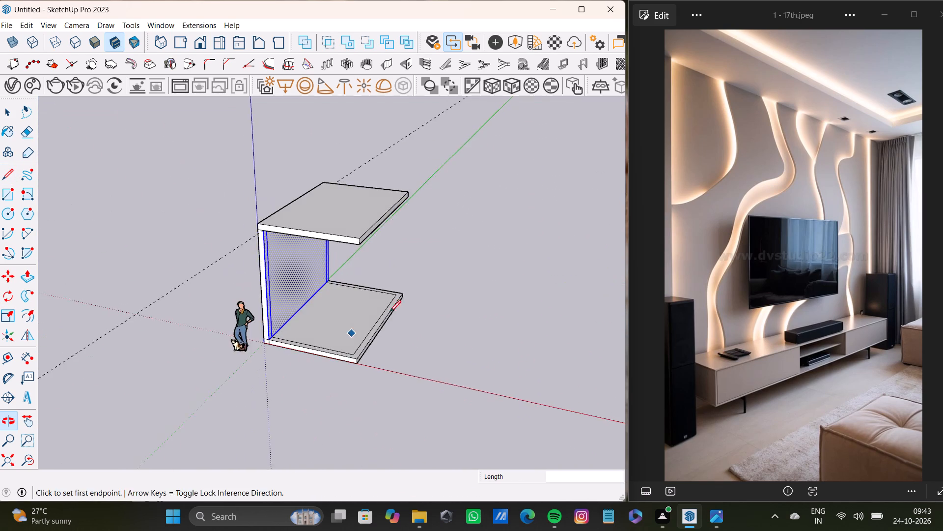
key(space)
scroll(309, 294, up, 11)
shift+double_click(214, 340)
scroll(214, 340, down, 5)
scroll(214, 343, up, 1)
middle_drag(215, 343, 431, 358)
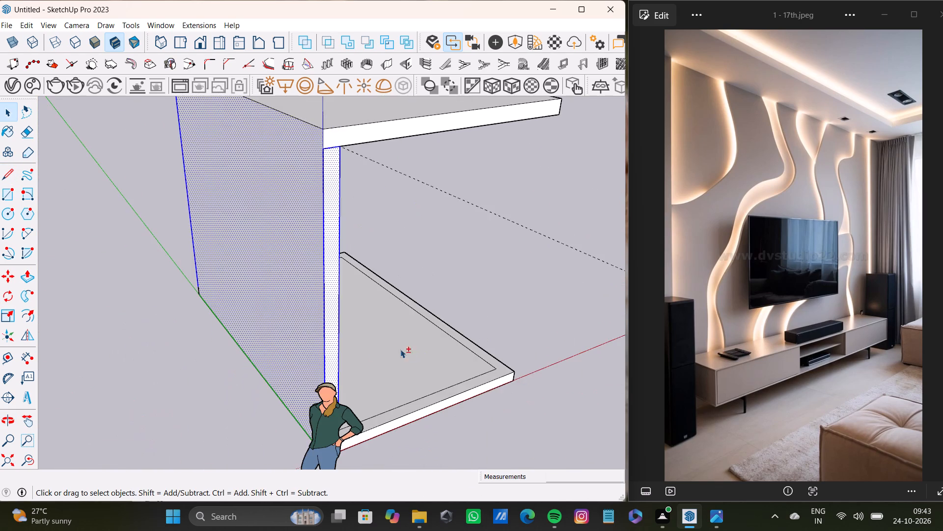
shift+scroll(320, 343, down, 5)
middle_drag(378, 343, 104, 319)
scroll(349, 312, down, 4)
middle_drag(404, 337, 227, 335)
scroll(229, 335, up, 7)
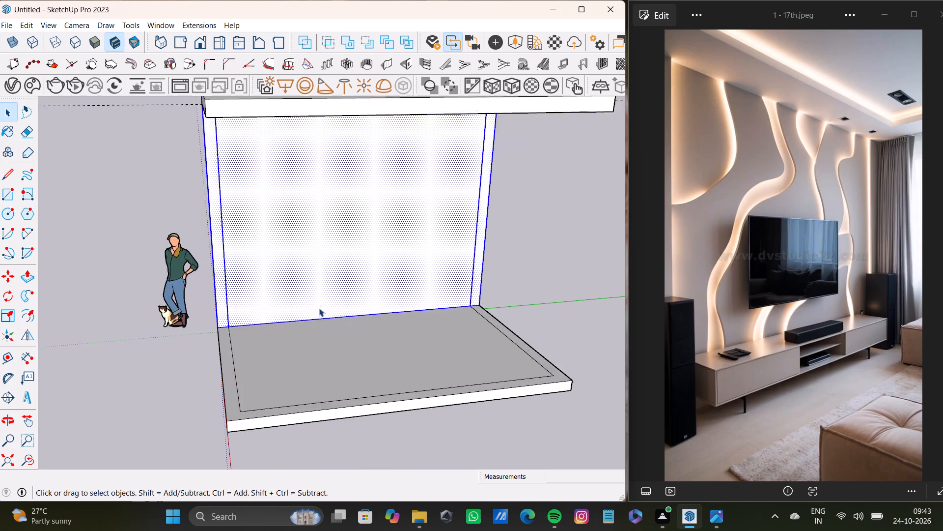
scroll(319, 308, up, 1)
middle_drag(321, 305, 219, 286)
right_click(317, 271)
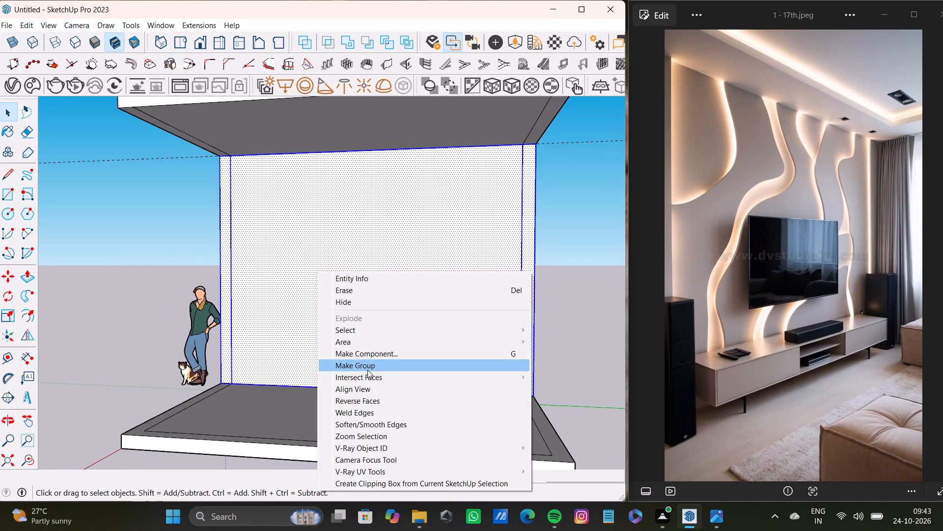
click(369, 364)
key(space)
click(573, 273)
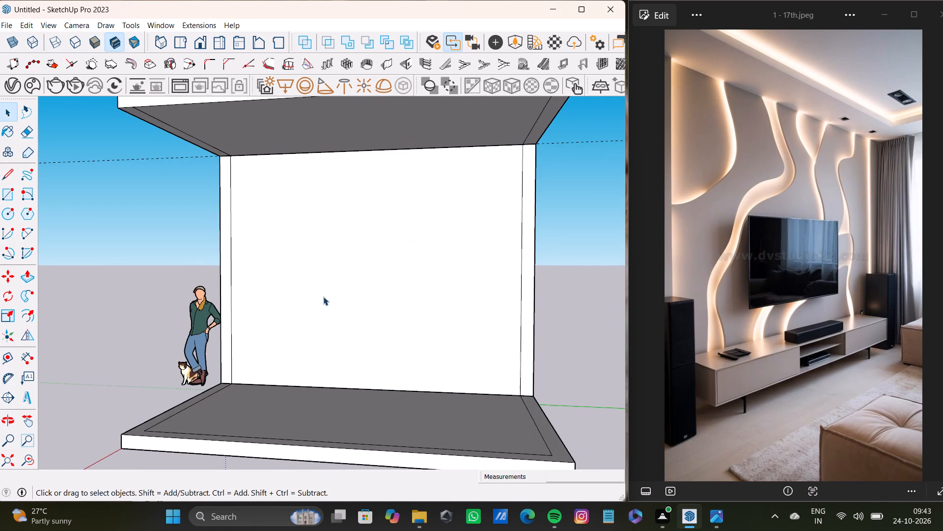
Place a vertical guide on the wall's front 1' inward from the inner strip line nearest the origin.
middle_drag(323, 296, 344, 286)
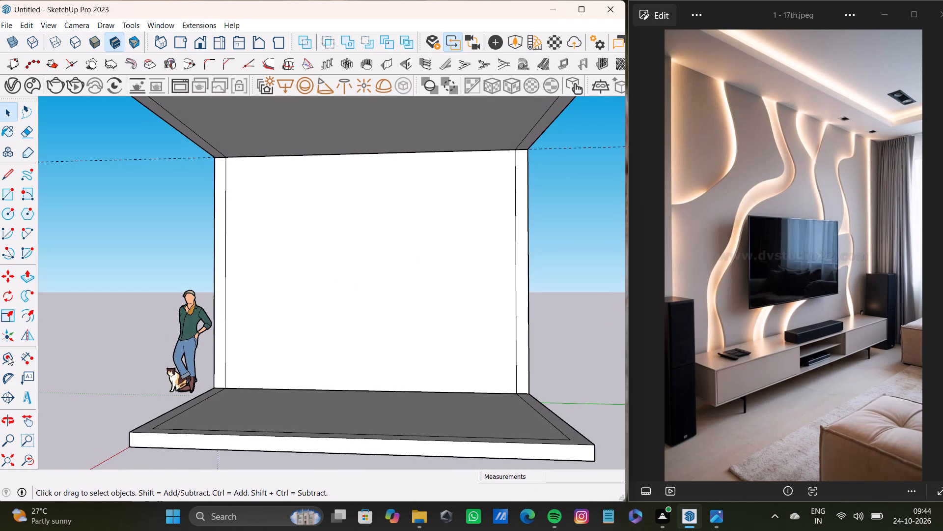
click(8, 359)
click(223, 331)
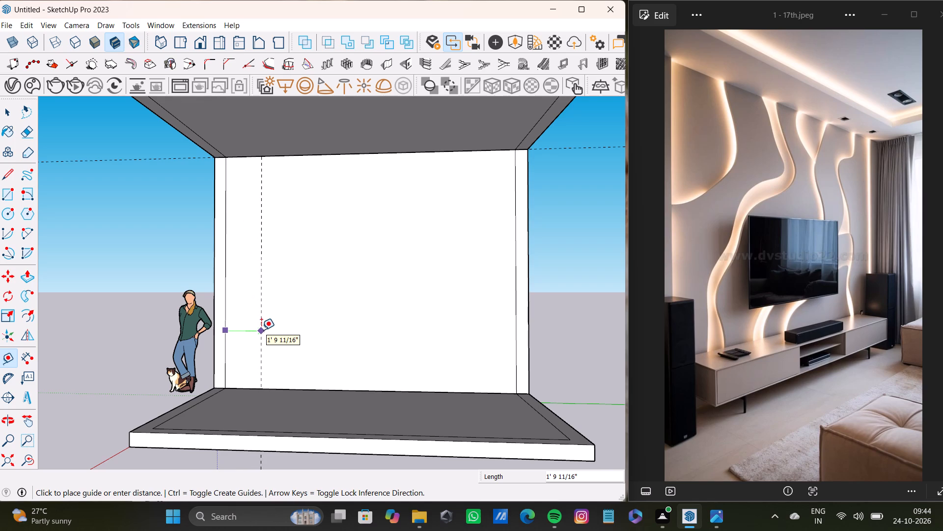
text(1')
key(Return)
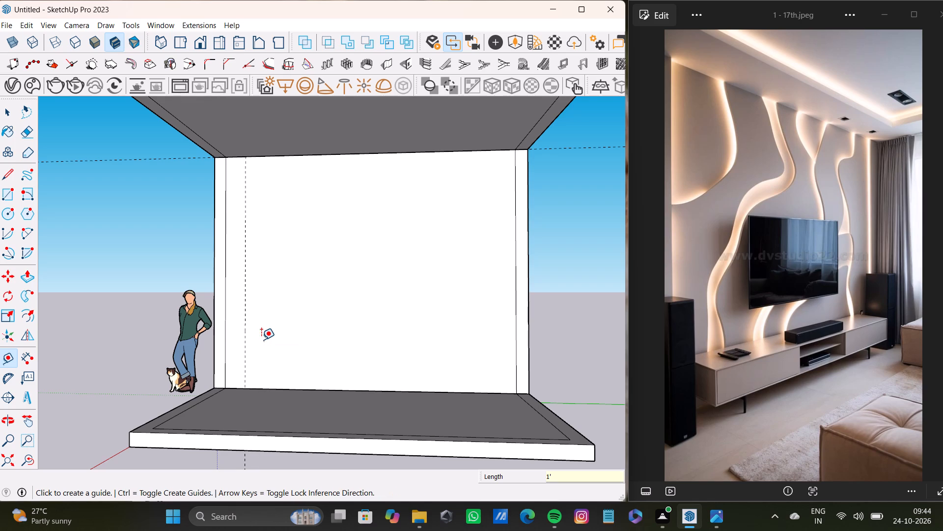
click(247, 346)
key(space)
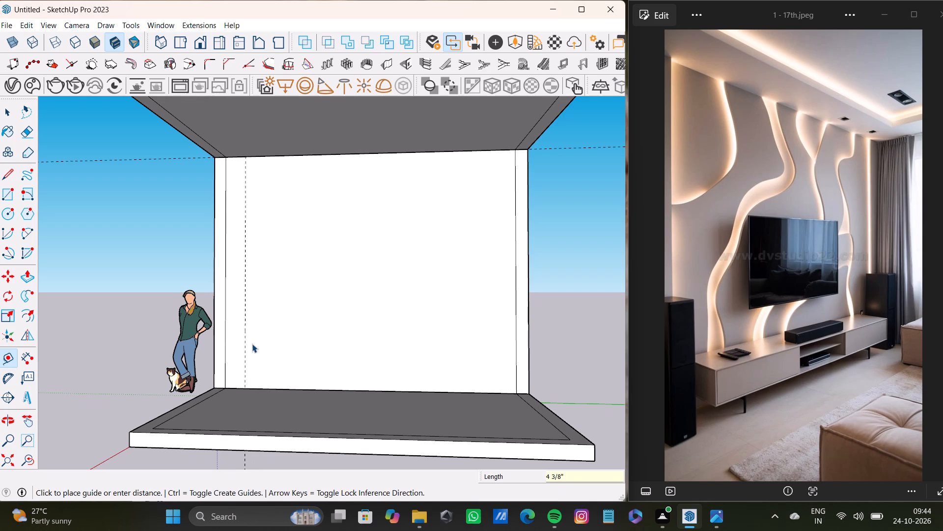
Place a vertical guide on the wall's front 1' inward from the strip line far from the origin.
key(t)
click(515, 334)
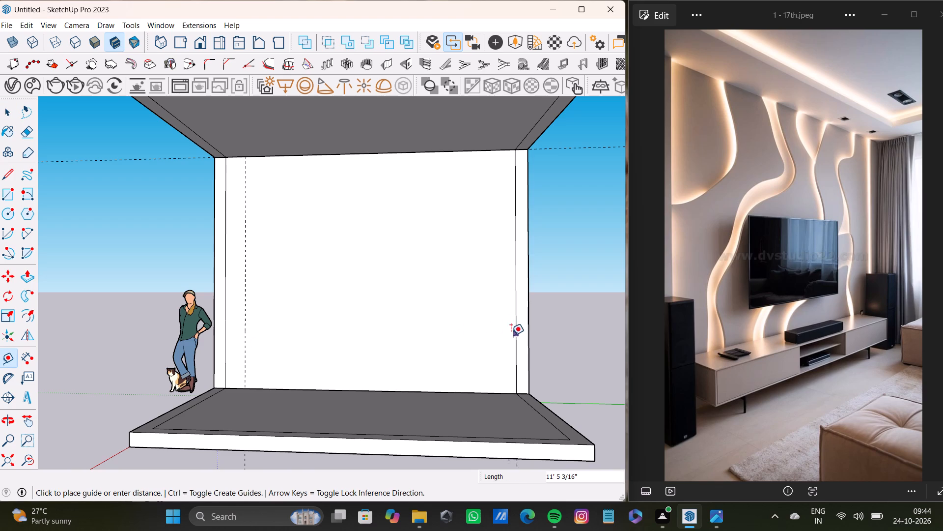
key(1)
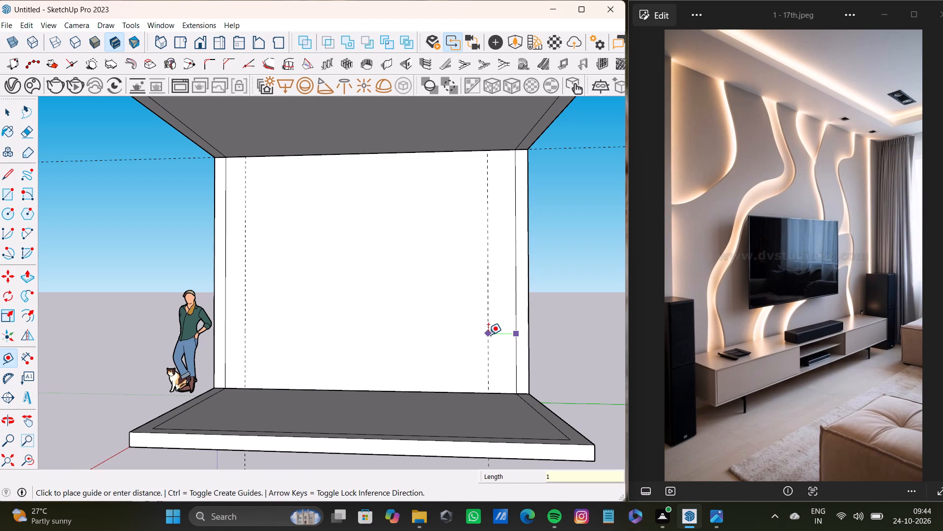
key(apostrophe)
key(Return)
key(Left)
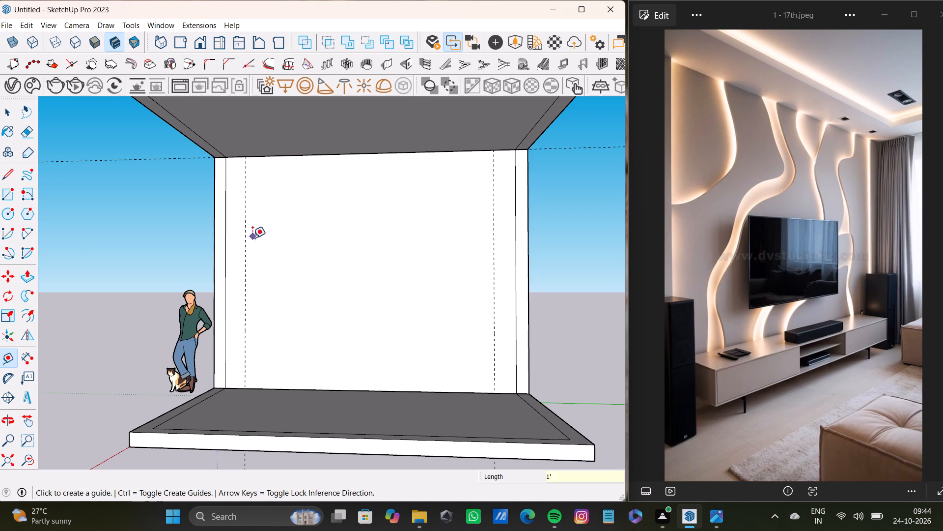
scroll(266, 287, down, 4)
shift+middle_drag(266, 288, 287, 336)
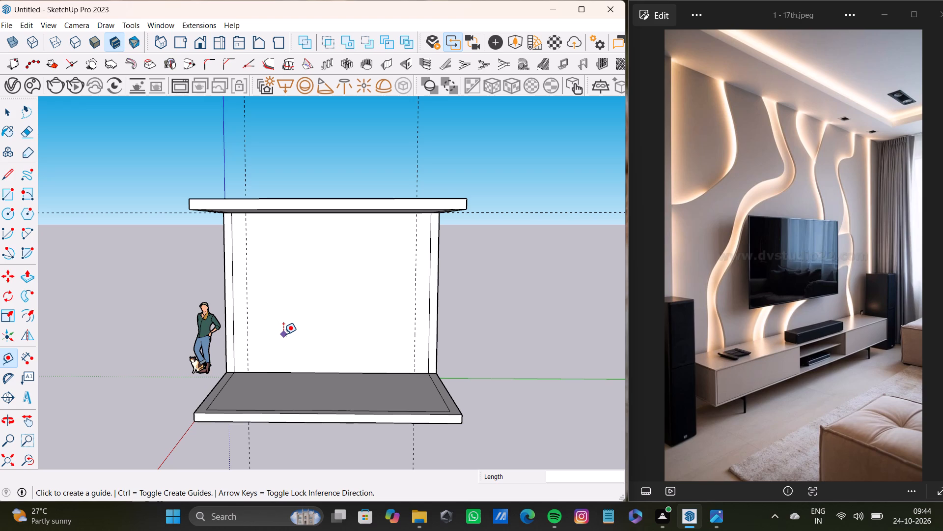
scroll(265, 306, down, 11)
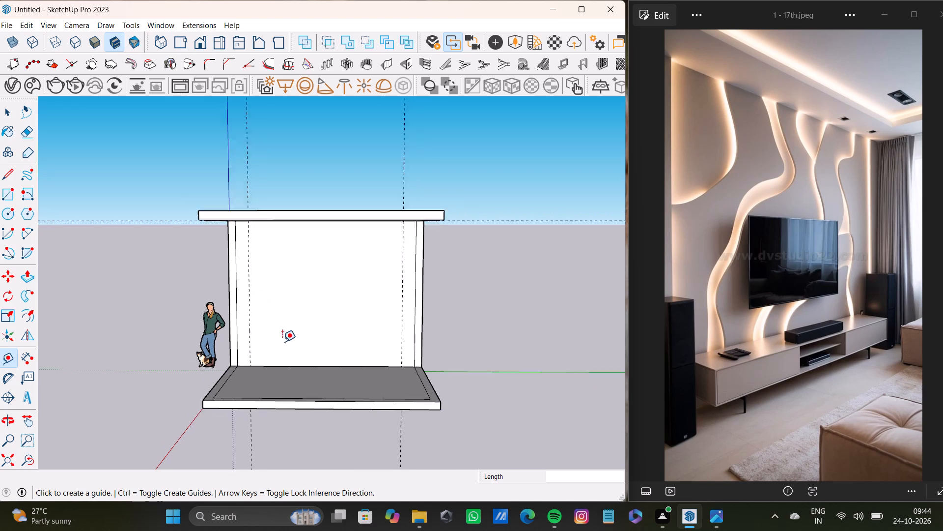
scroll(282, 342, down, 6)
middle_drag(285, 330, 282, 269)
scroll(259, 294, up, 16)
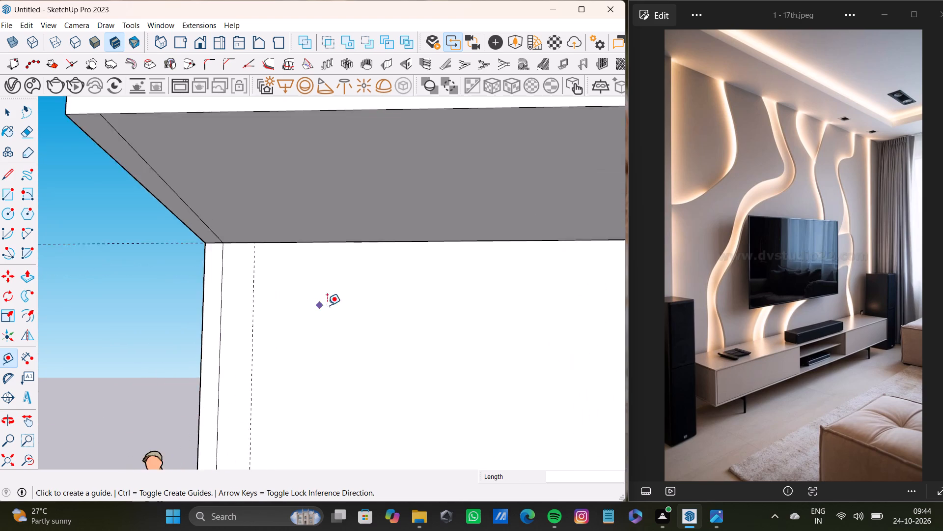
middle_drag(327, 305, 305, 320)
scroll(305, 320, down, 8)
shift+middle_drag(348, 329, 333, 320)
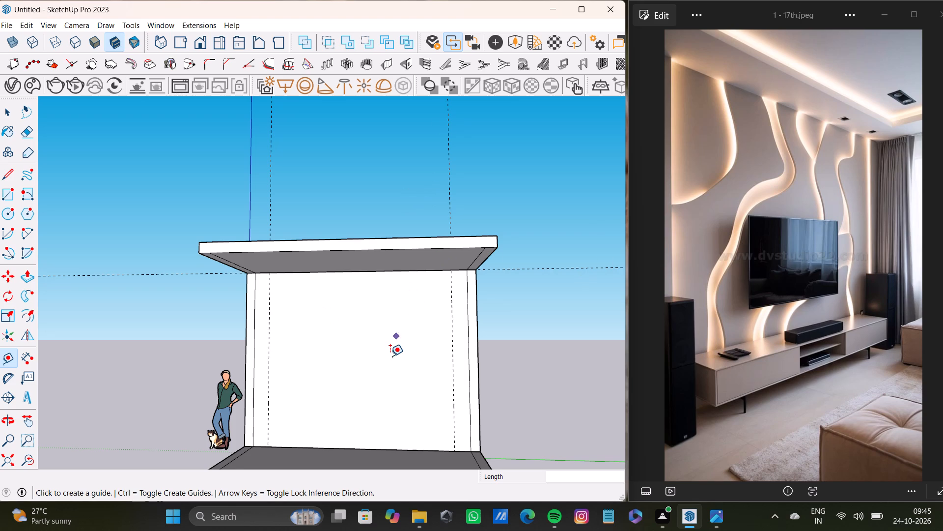
Draw a rectangle on the wall's front between the two vertical guides, from the ceiling's underside down to the floor.
scroll(390, 356, down, 4)
middle_drag(387, 355, 379, 331)
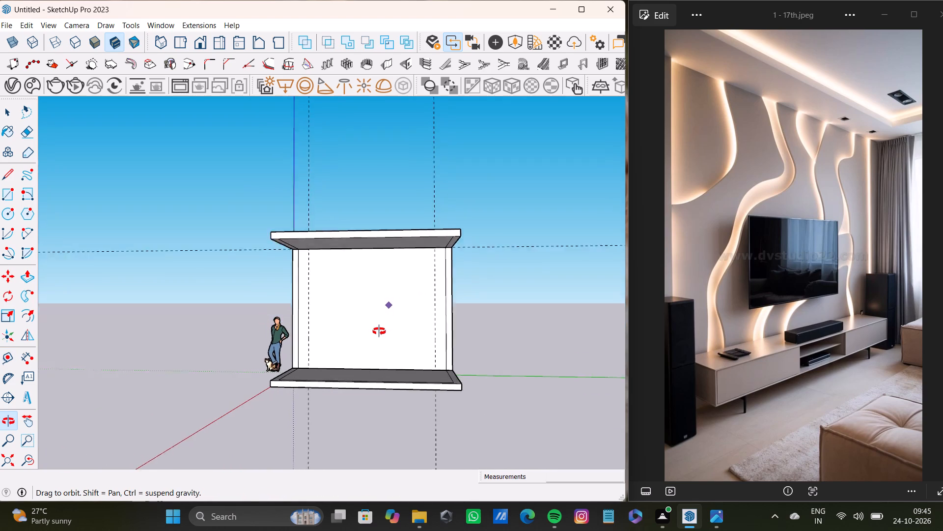
middle_drag(379, 331, 380, 332)
key(r)
scroll(342, 300, up, 7)
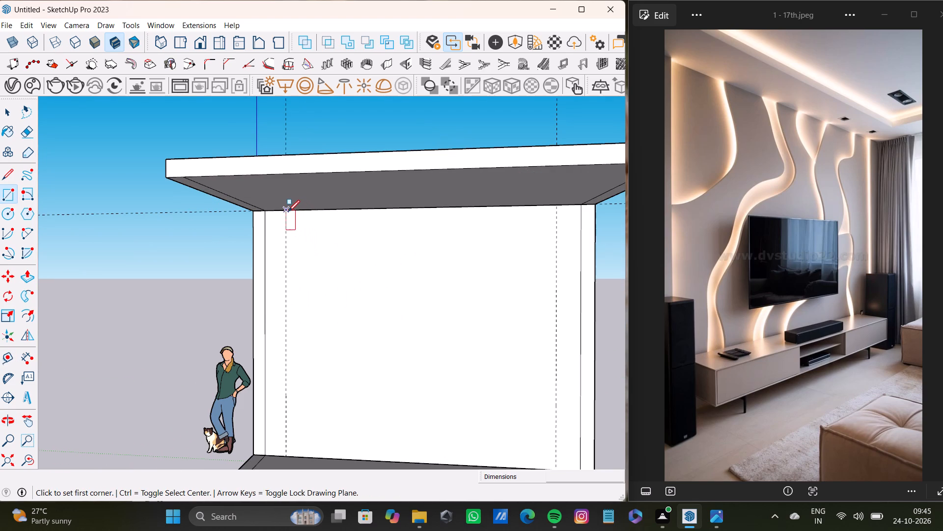
click(288, 211)
scroll(448, 368, down, 4)
middle_drag(468, 371, 461, 324)
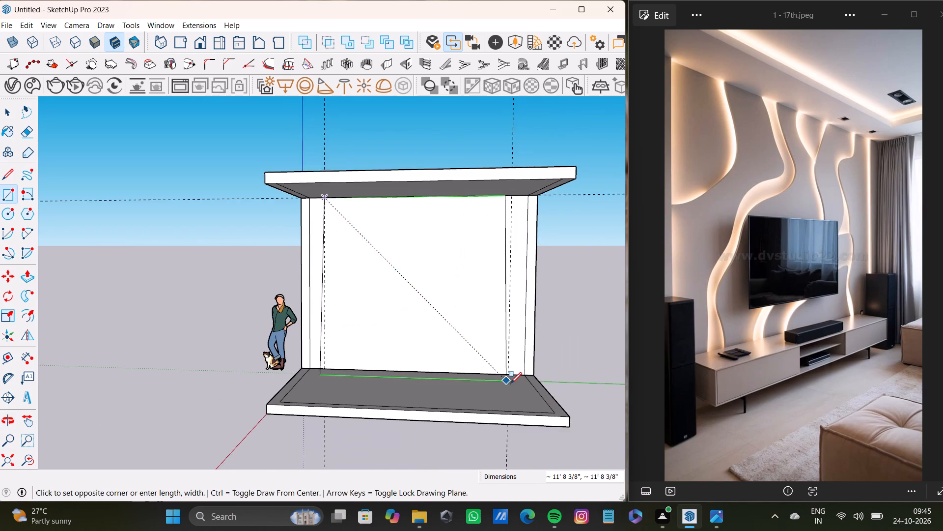
scroll(510, 383, up, 5)
middle_drag(510, 369, 427, 367)
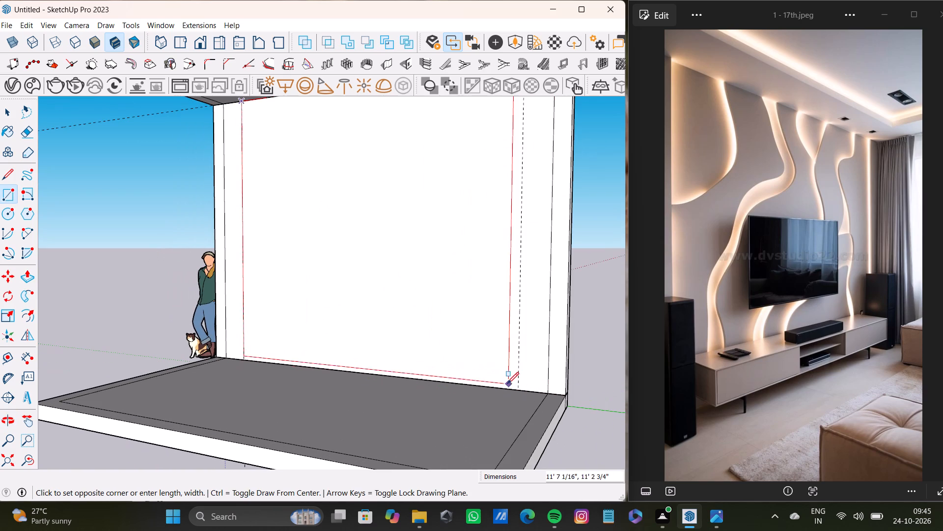
click(521, 388)
scroll(410, 389, down, 8)
middle_drag(409, 390, 480, 386)
key(space)
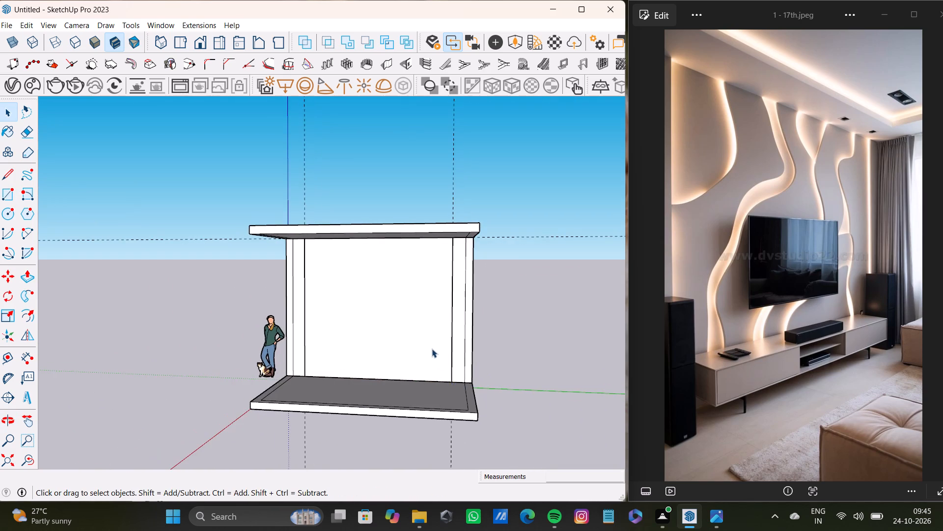
Push/Pull the TV panel rectangle about 2" out from the front of the wall.
scroll(432, 348, down, 4)
middle_drag(431, 348, 308, 335)
scroll(381, 331, up, 7)
click(431, 321)
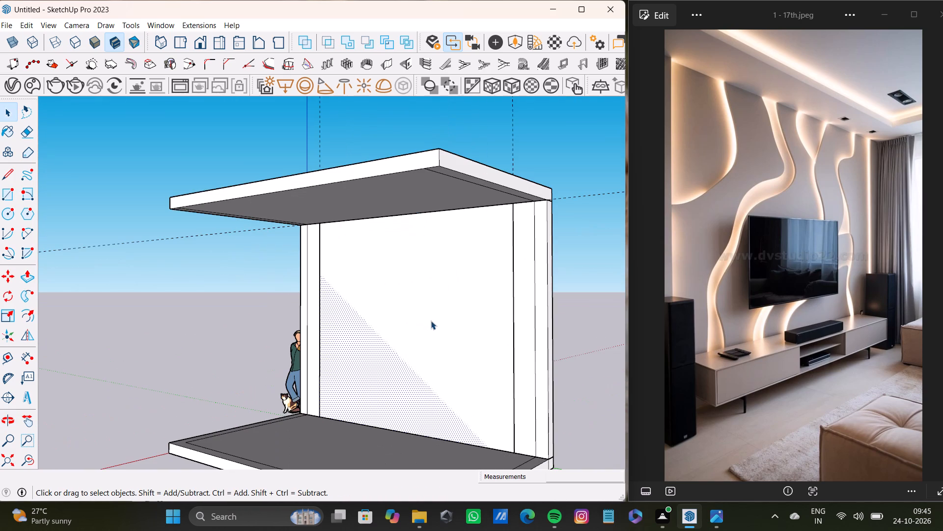
key(p)
click(465, 328)
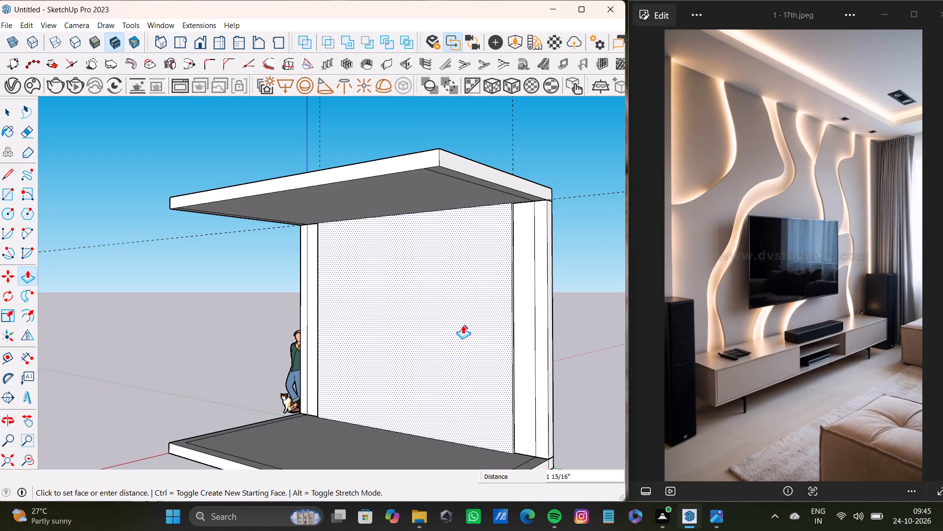
key(space)
Select the raised TV panel's front face together with its bounding edges.
scroll(463, 325, down, 10)
middle_drag(460, 332, 521, 321)
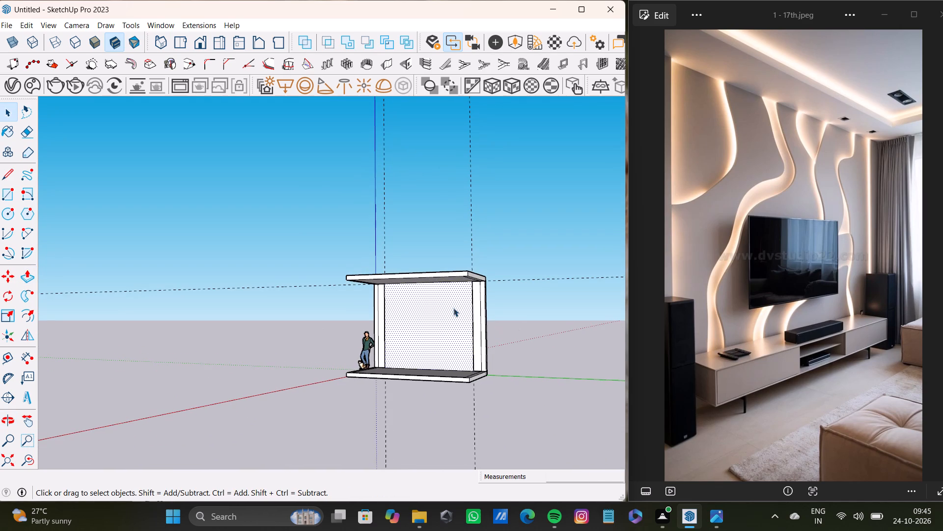
scroll(470, 293, up, 4)
scroll(454, 308, down, 2)
scroll(454, 308, up, 8)
middle_drag(455, 309, 535, 306)
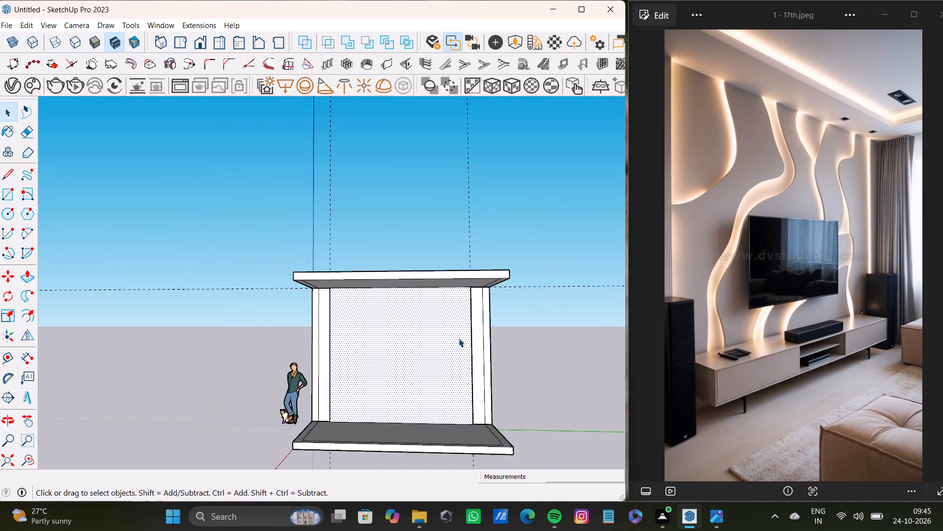
middle_drag(454, 338, 356, 401)
scroll(390, 349, up, 4)
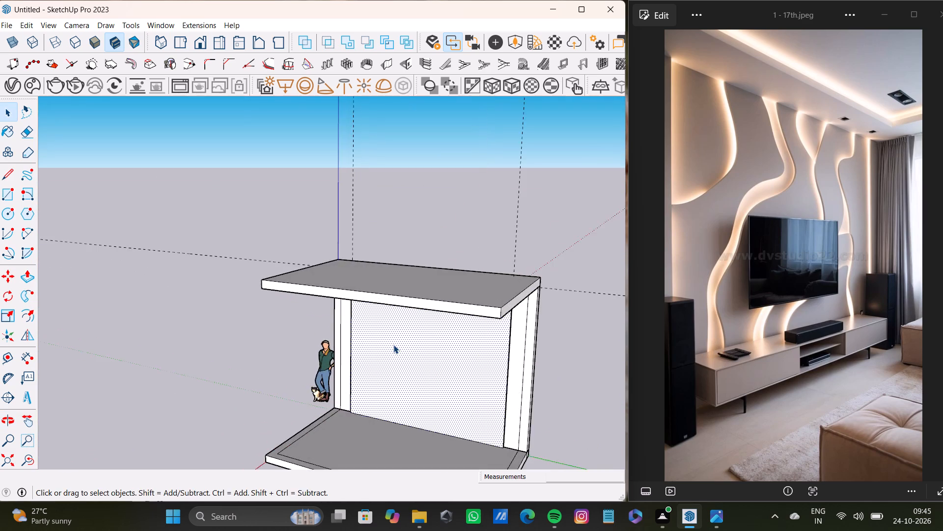
middle_drag(393, 345, 537, 266)
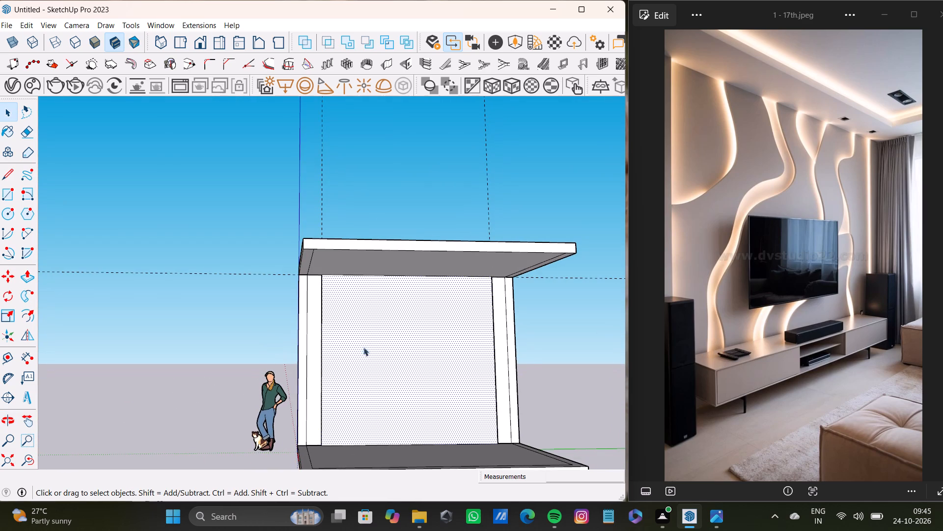
scroll(350, 370, up, 9)
middle_drag(320, 302, 443, 333)
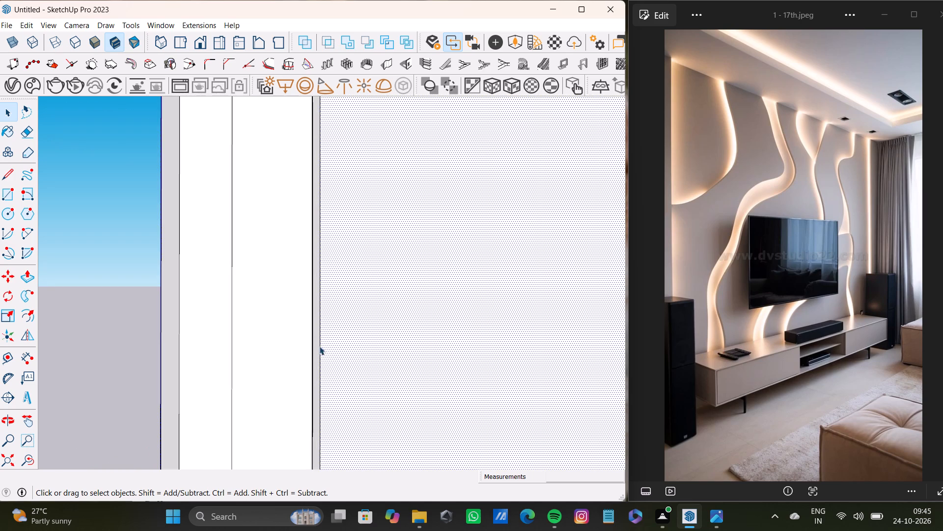
click(319, 346)
click(317, 354)
double_click(347, 357)
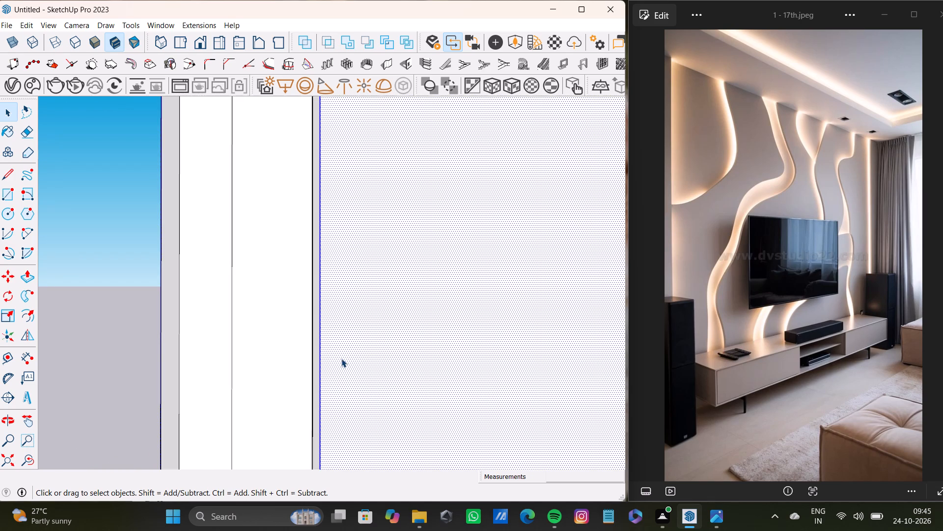
double_click(316, 379)
scroll(324, 386, down, 4)
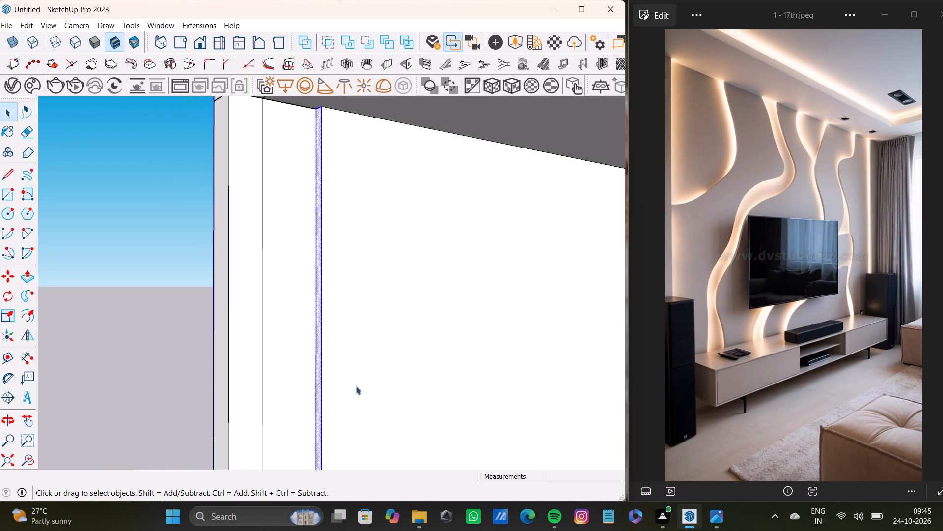
double_click(378, 385)
scroll(378, 385, down, 4)
scroll(338, 372, up, 7)
double_click(338, 374)
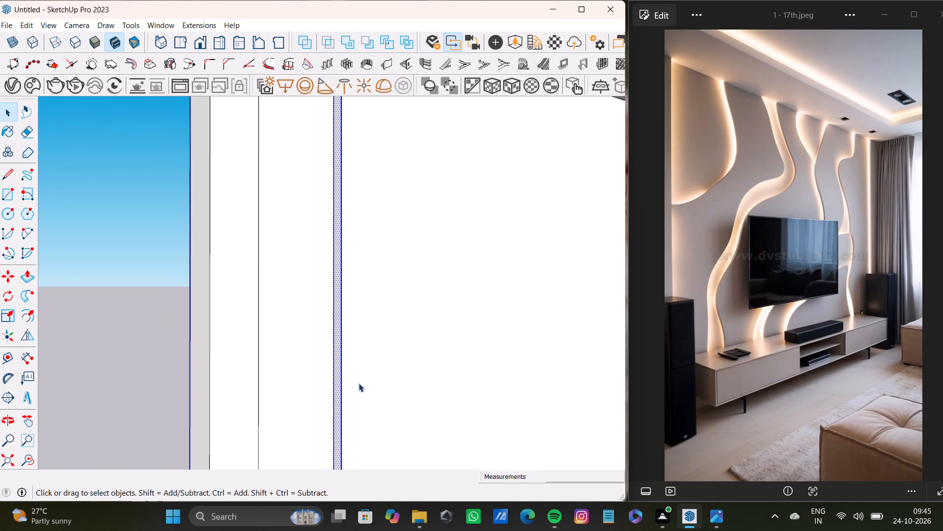
double_click(361, 384)
scroll(377, 352, down, 4)
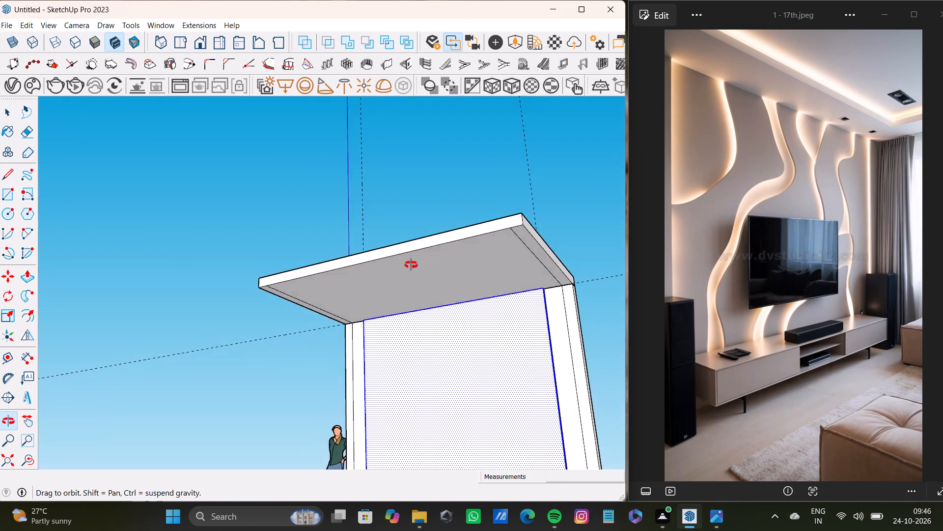
Add the panel's thin side face far from the origin and its edges to the selection.
scroll(520, 360, down, 4)
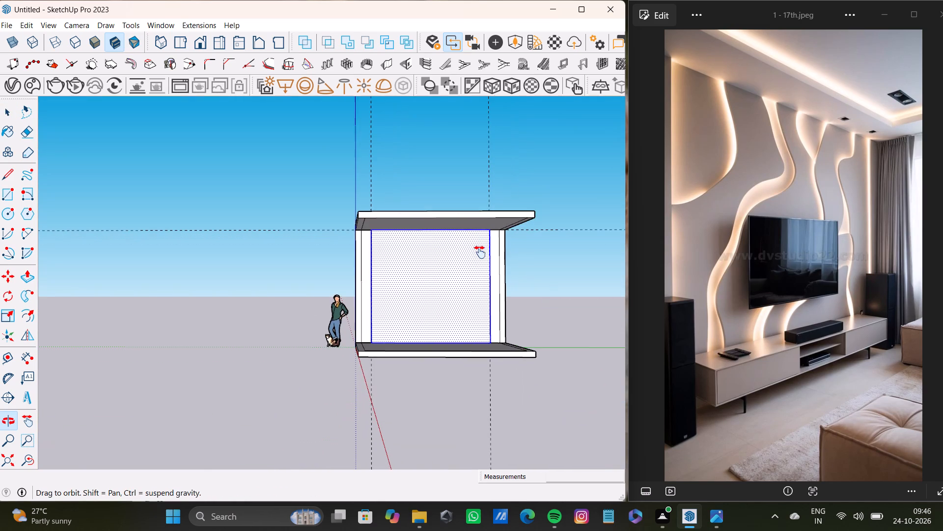
shift+scroll(424, 252, up, 6)
shift+middle_drag(412, 248, 374, 168)
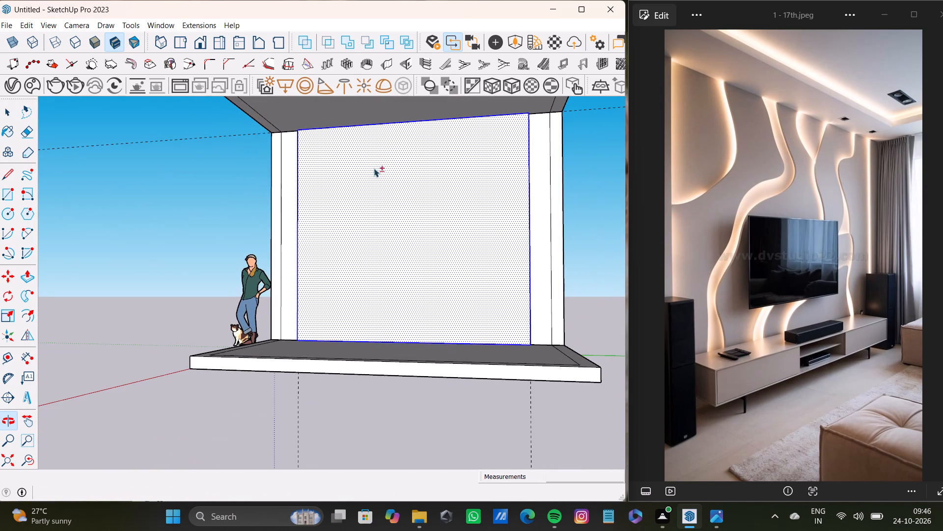
scroll(424, 244, down, 3)
middle_drag(312, 261, 206, 294)
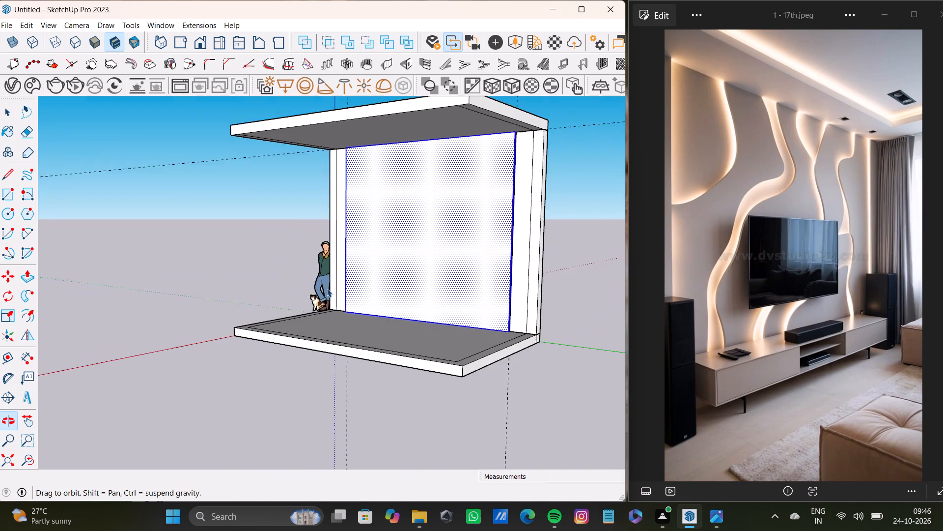
scroll(576, 285, up, 20)
scroll(576, 285, up, 8)
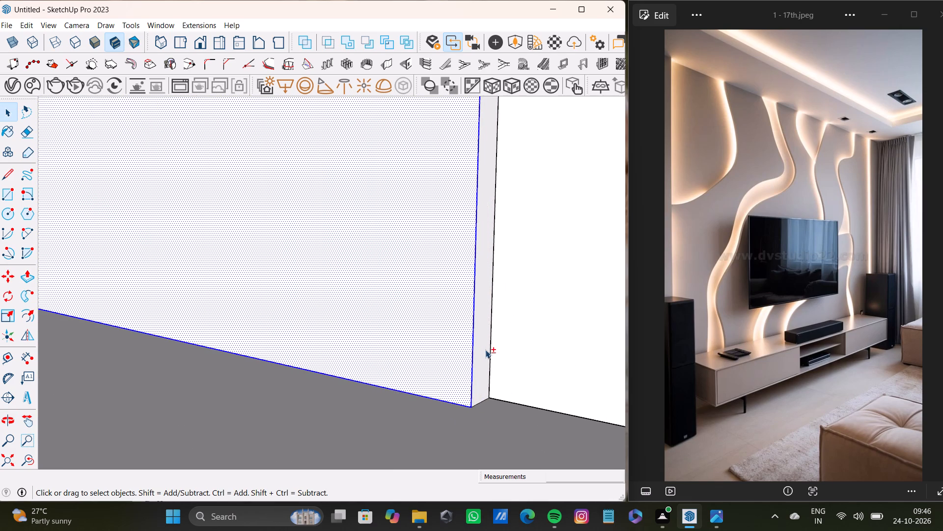
shift+click(491, 355)
shift+click(480, 361)
shift+click(478, 404)
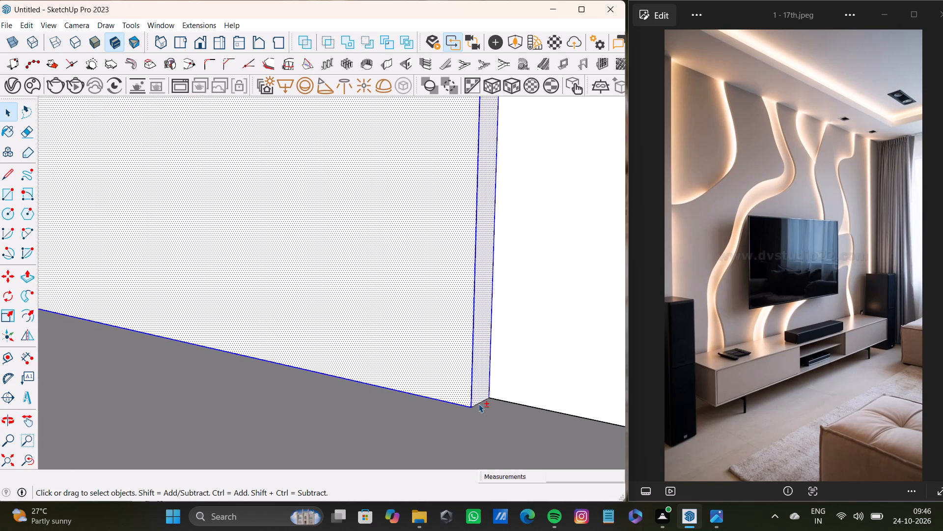
Add the panel's thin side face nearest the origin and its edge to the selection and make the selected panel a group.
shift+scroll(477, 404, down, 20)
shift+scroll(477, 404, down, 4)
middle_drag(425, 400, 589, 402)
scroll(392, 374, down, 3)
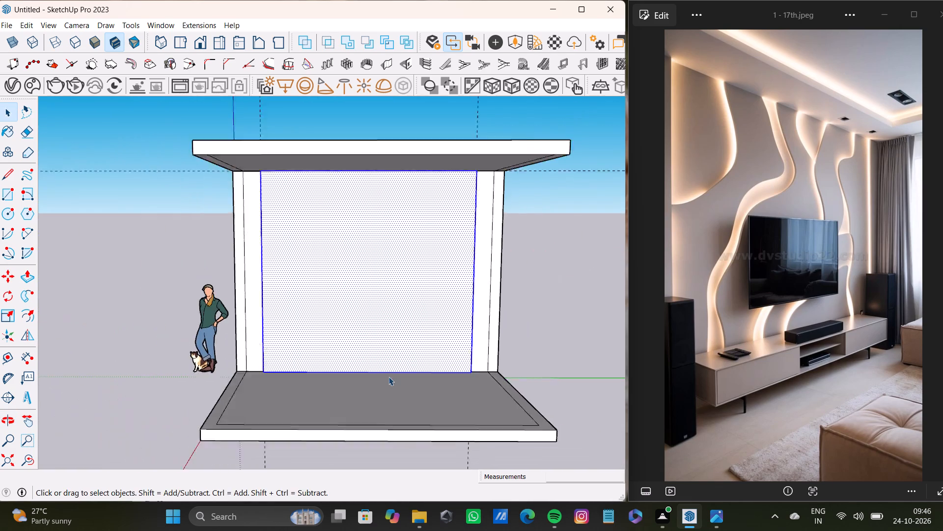
scroll(388, 377, down, 2)
middle_drag(358, 371, 621, 407)
scroll(261, 339, up, 19)
shift+scroll(242, 409, up, 1)
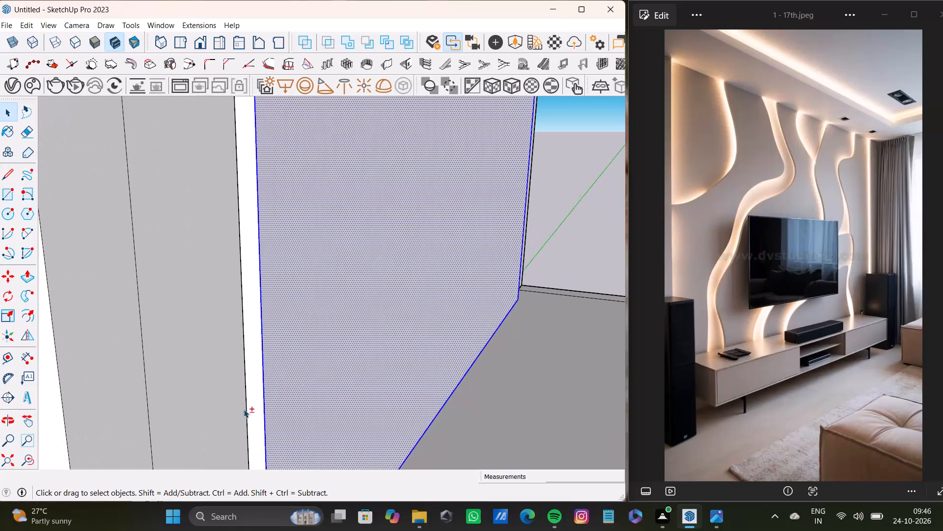
shift+click(248, 420)
shift+click(257, 421)
shift+scroll(257, 421, down, 12)
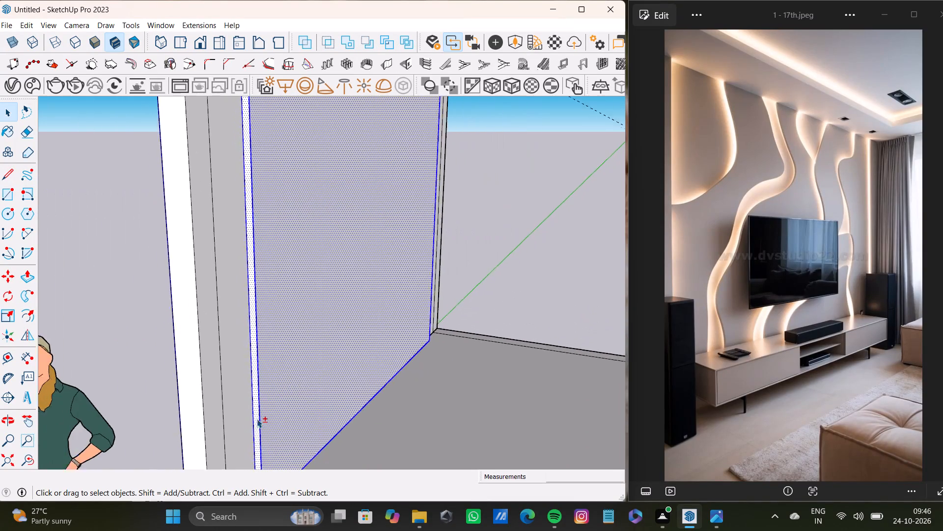
shift+scroll(257, 419, down, 6)
shift+middle_drag(310, 385, 315, 394)
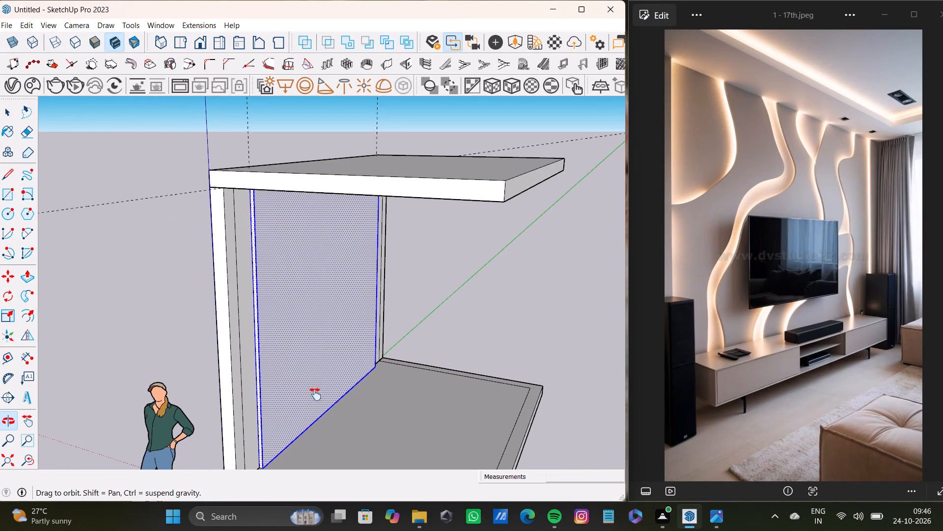
shift+middle_drag(315, 394, 151, 402)
middle_drag(326, 357, 183, 280)
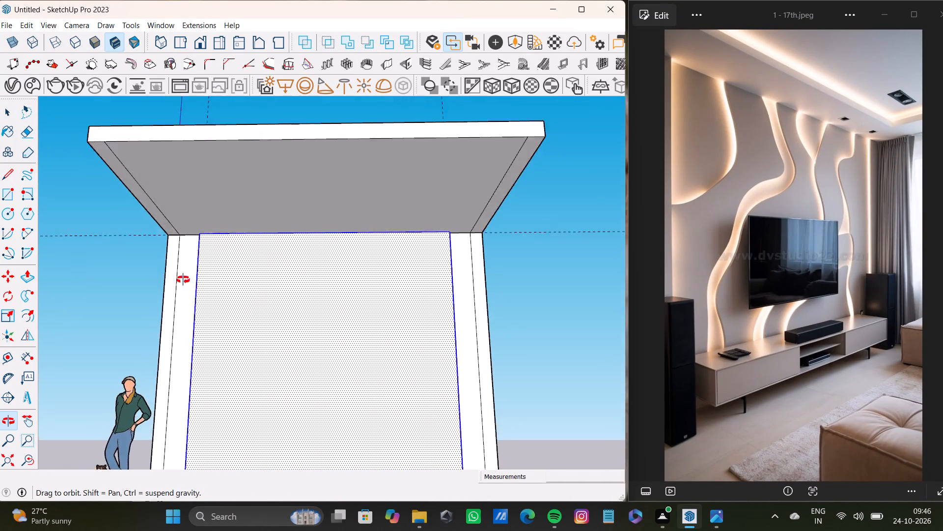
middle_drag(183, 280, 145, 297)
right_click(327, 335)
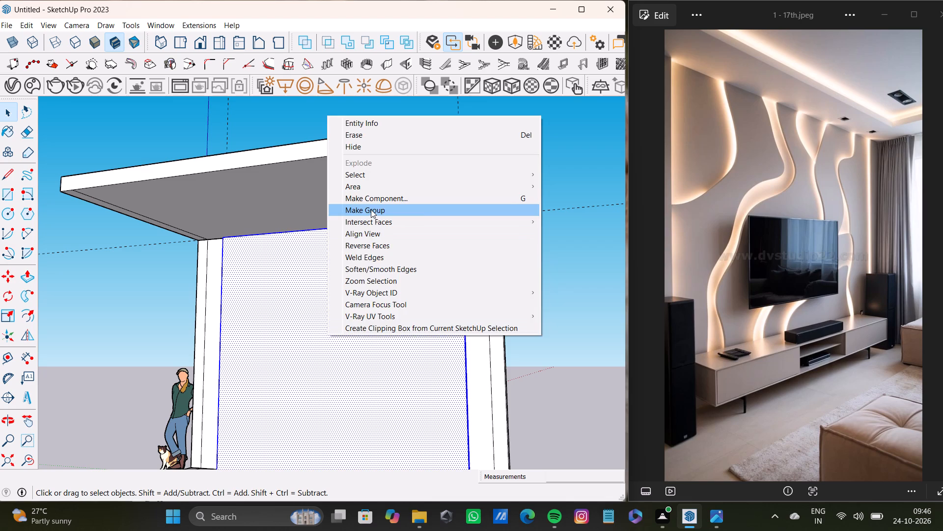
click(371, 209)
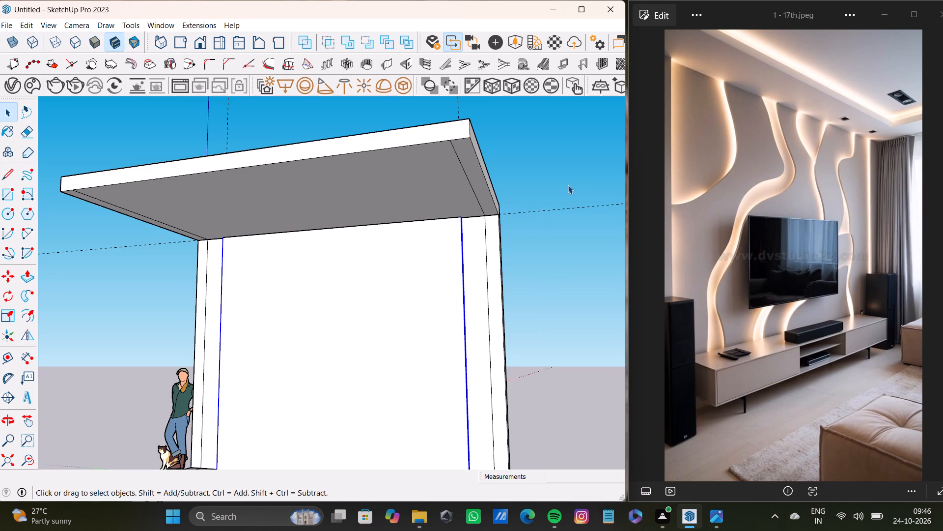
key(space)
Start a freehand curve on the front of the grouped TV panel.
scroll(394, 305, down, 6)
shift+middle_drag(386, 320, 428, 396)
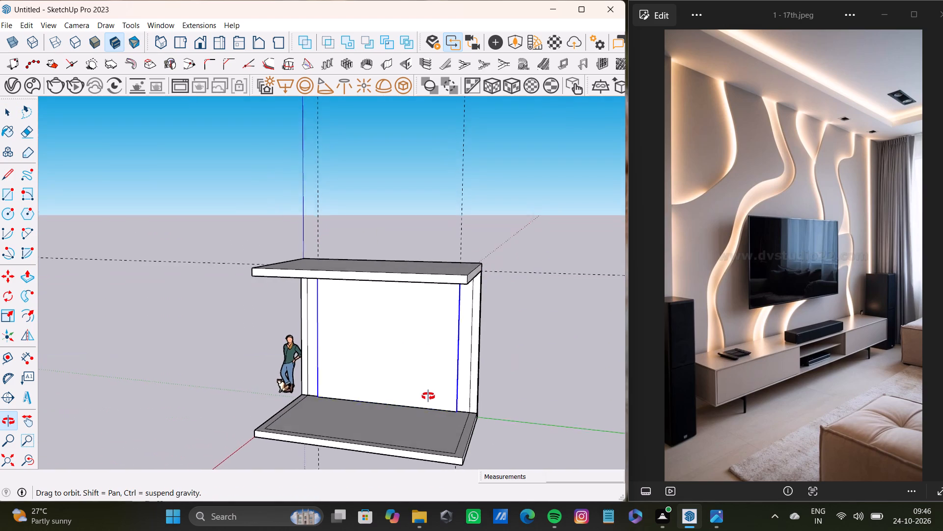
shift+middle_drag(428, 396, 463, 317)
scroll(405, 264, up, 6)
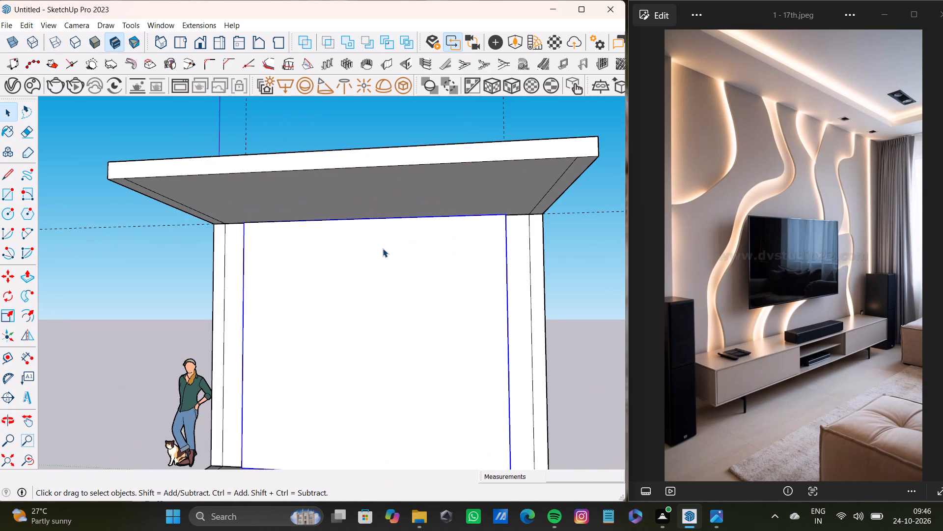
click(27, 174)
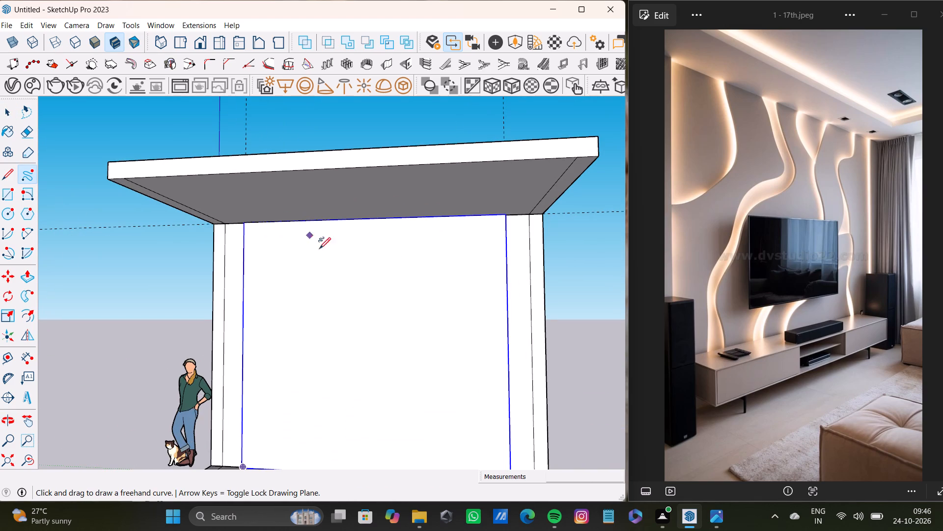
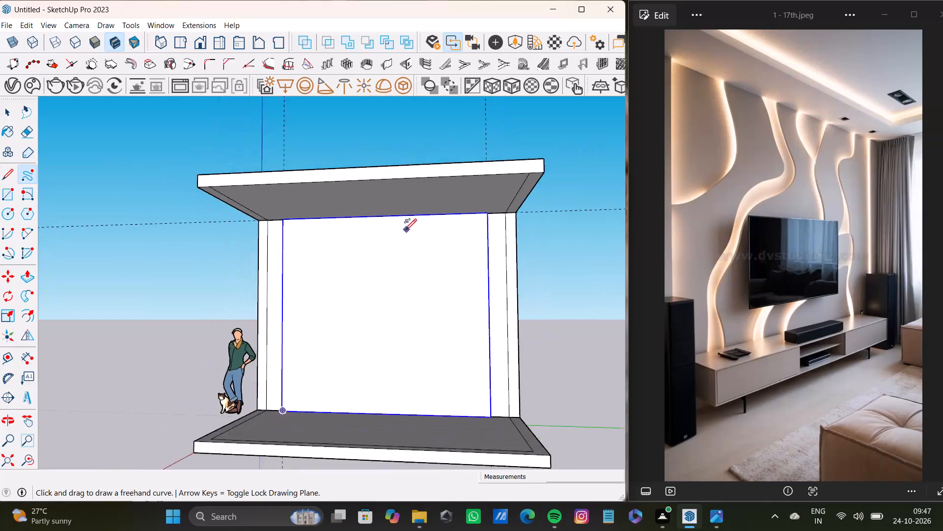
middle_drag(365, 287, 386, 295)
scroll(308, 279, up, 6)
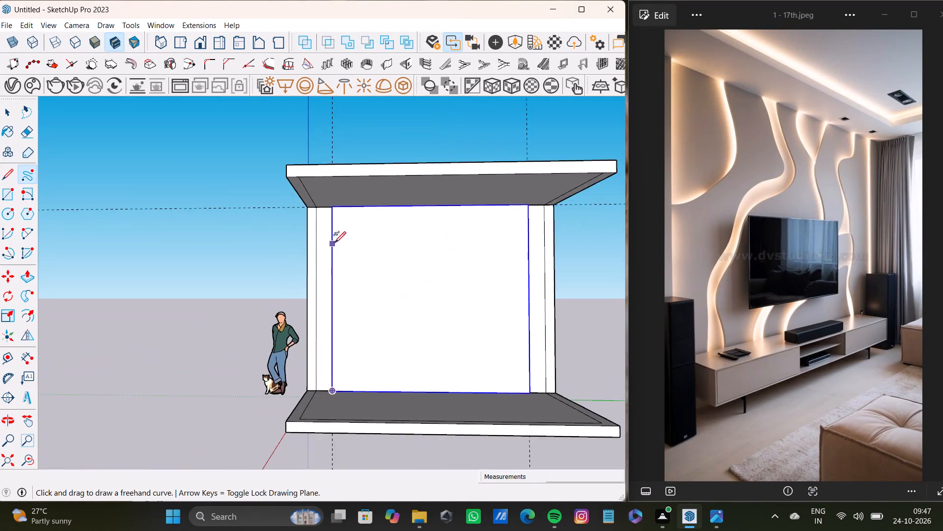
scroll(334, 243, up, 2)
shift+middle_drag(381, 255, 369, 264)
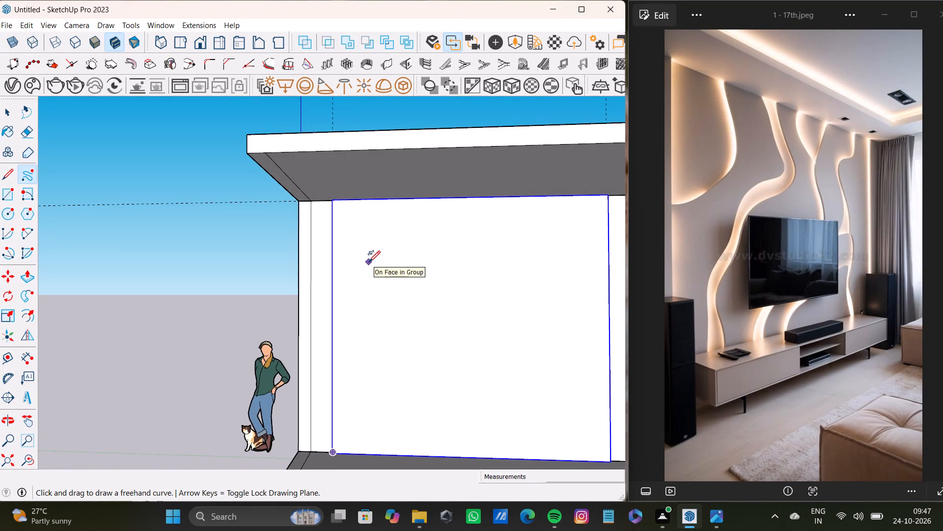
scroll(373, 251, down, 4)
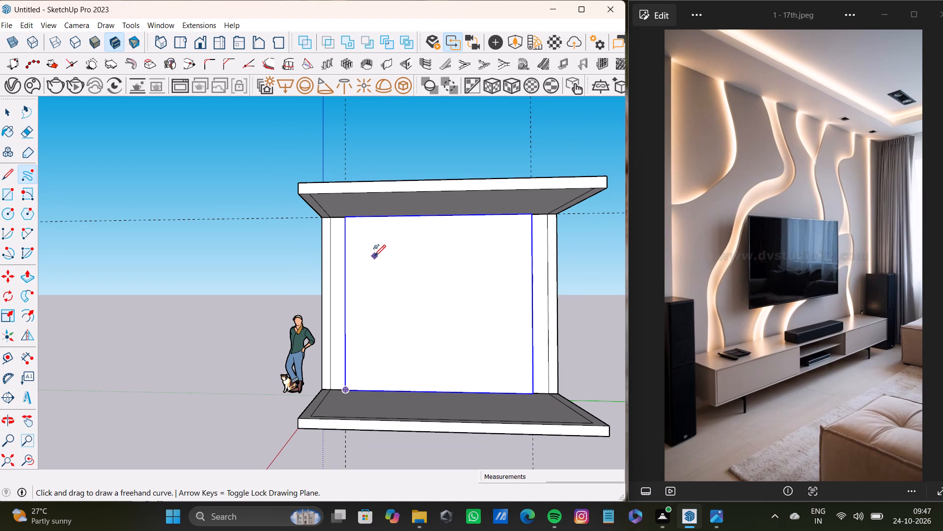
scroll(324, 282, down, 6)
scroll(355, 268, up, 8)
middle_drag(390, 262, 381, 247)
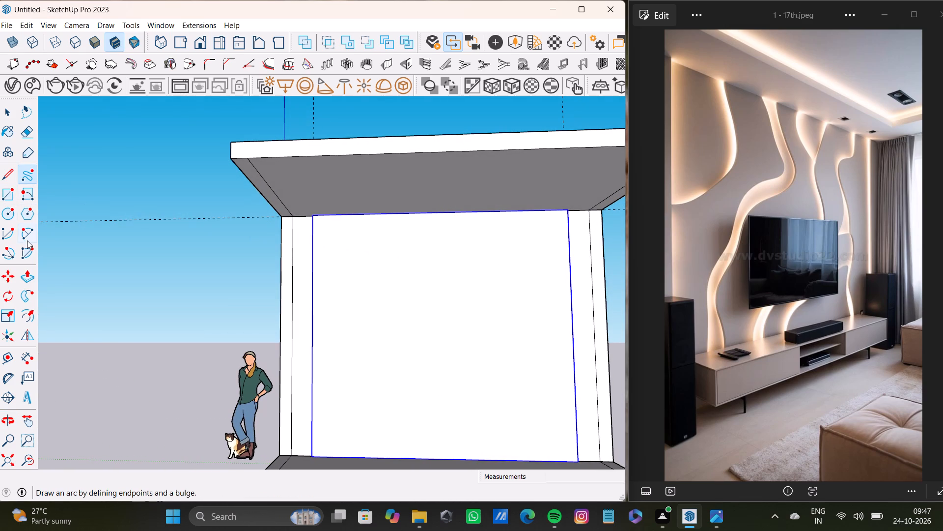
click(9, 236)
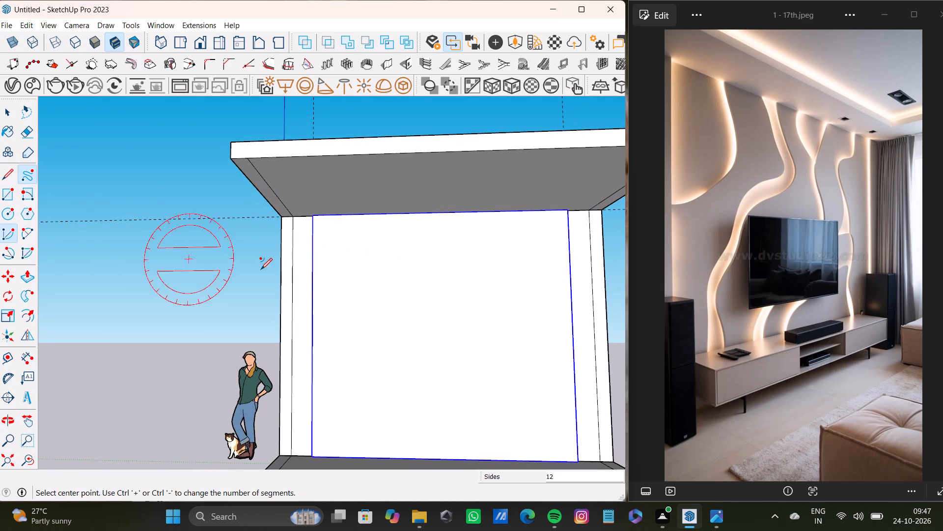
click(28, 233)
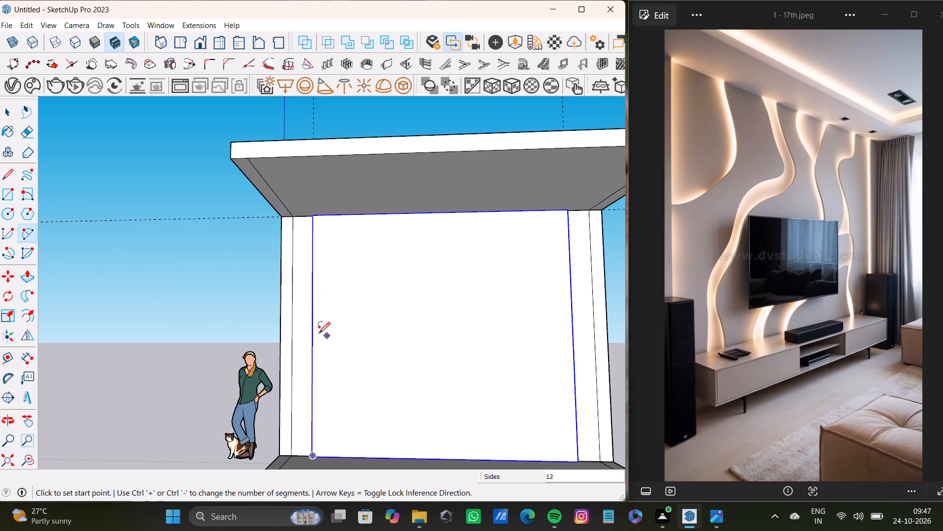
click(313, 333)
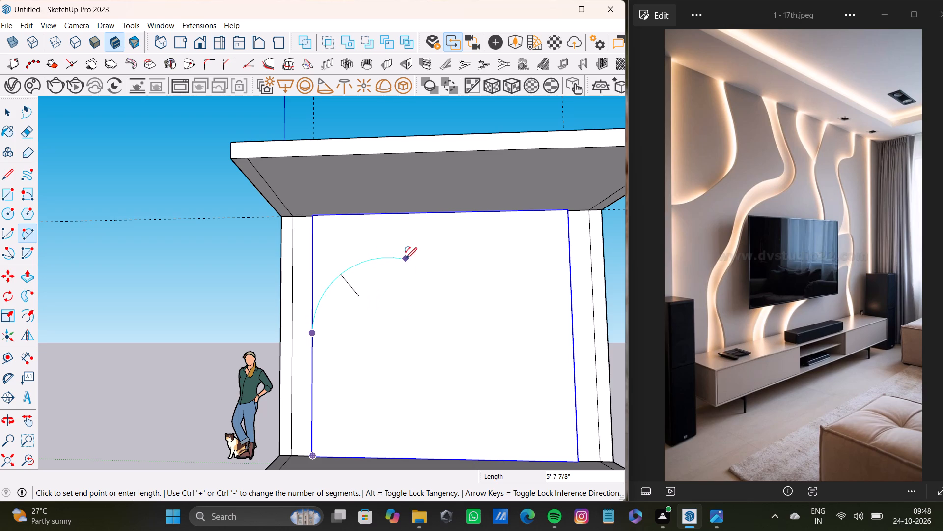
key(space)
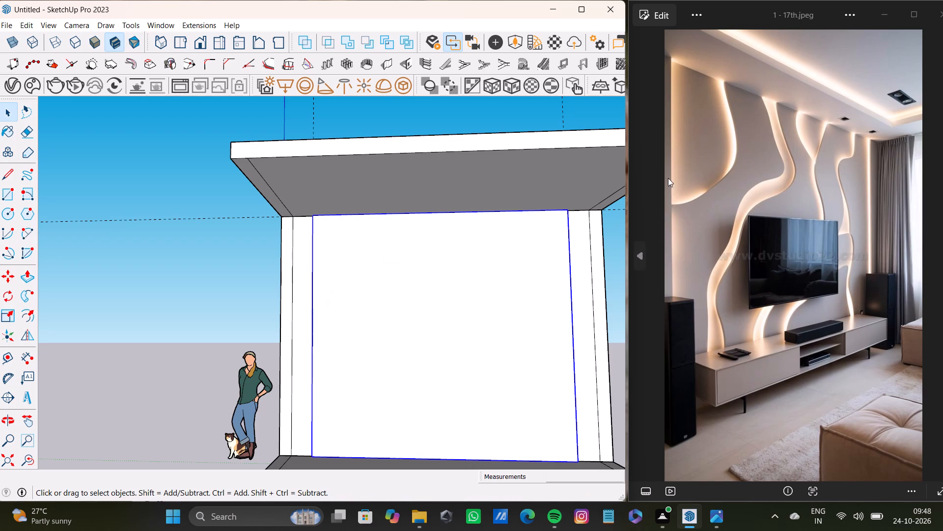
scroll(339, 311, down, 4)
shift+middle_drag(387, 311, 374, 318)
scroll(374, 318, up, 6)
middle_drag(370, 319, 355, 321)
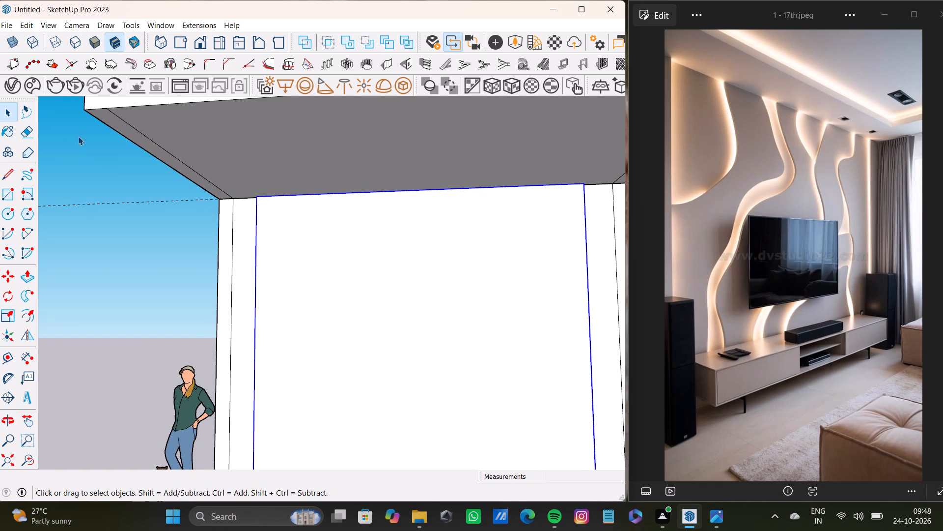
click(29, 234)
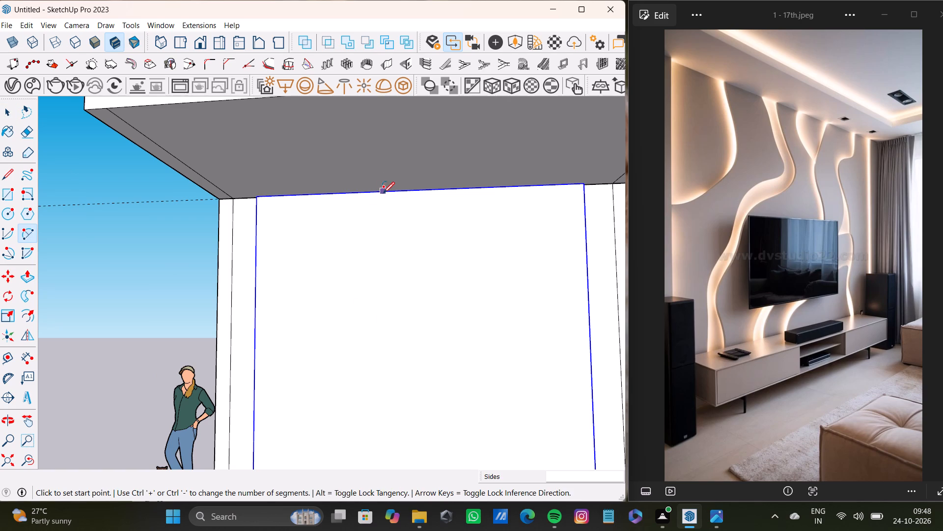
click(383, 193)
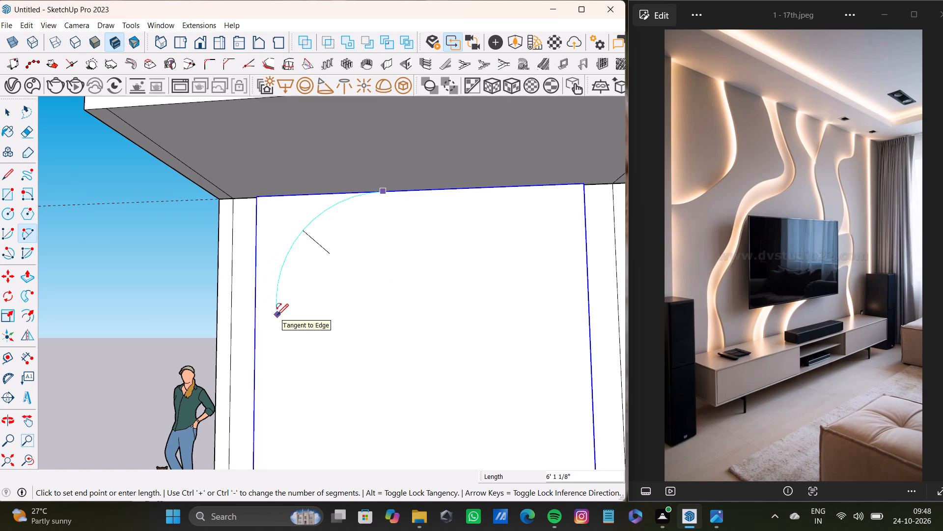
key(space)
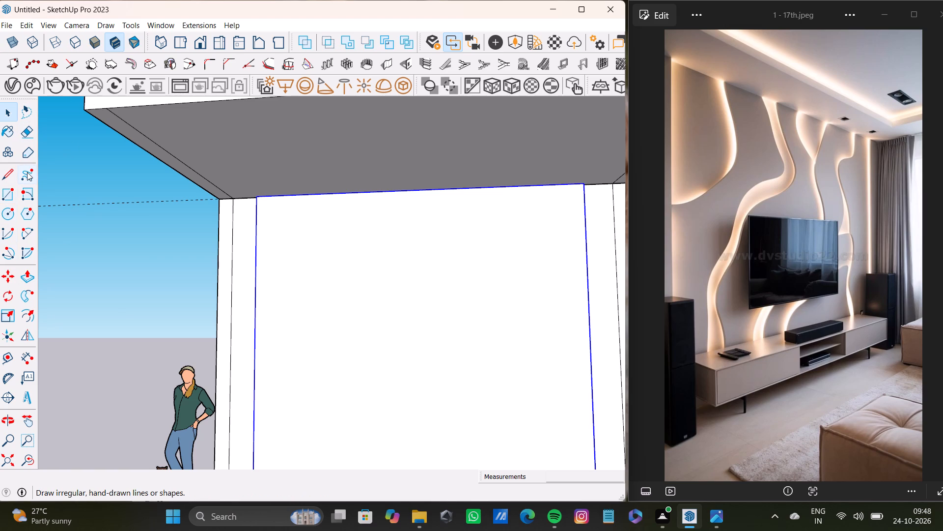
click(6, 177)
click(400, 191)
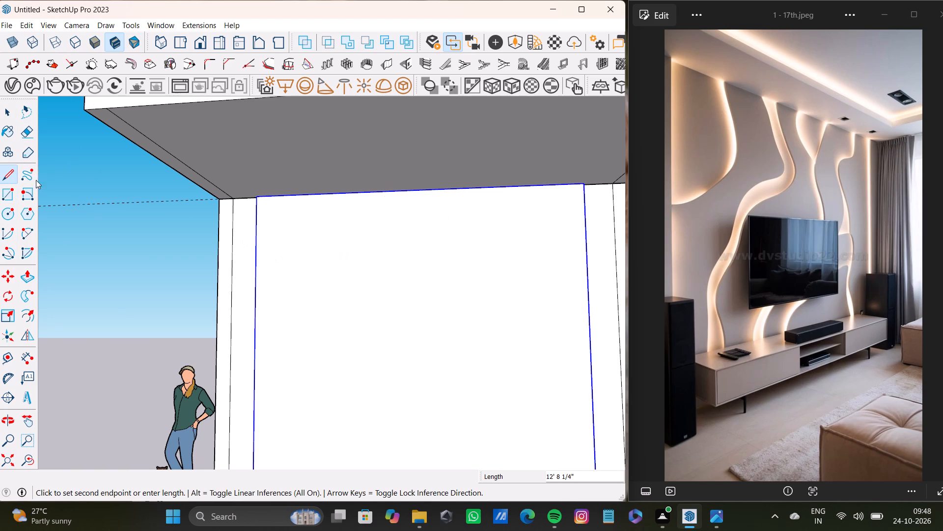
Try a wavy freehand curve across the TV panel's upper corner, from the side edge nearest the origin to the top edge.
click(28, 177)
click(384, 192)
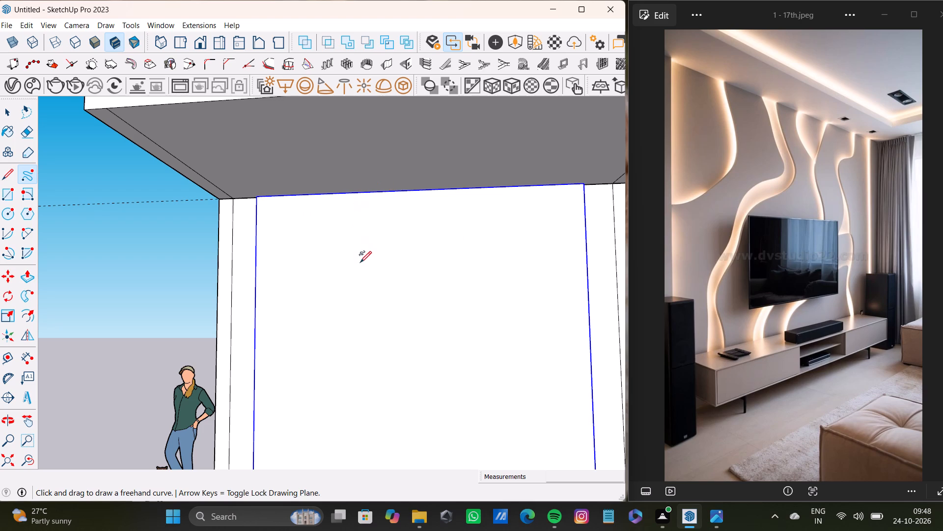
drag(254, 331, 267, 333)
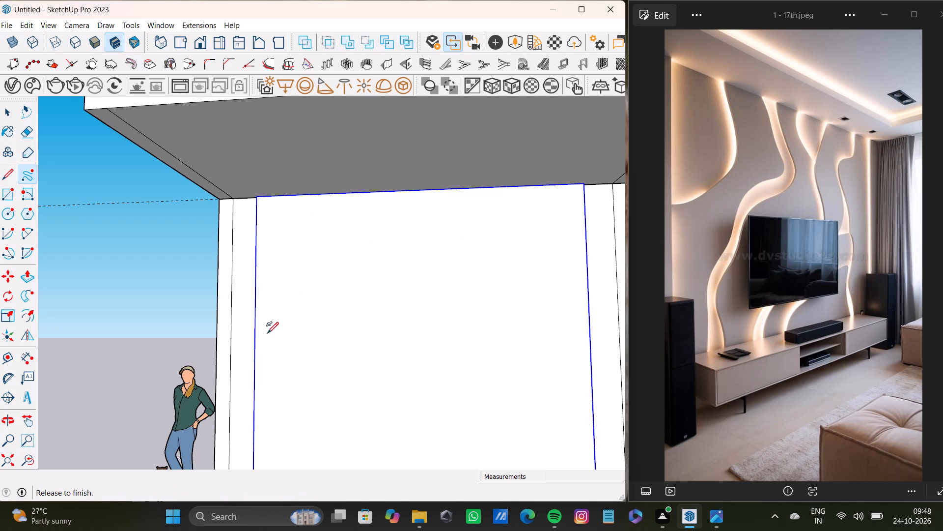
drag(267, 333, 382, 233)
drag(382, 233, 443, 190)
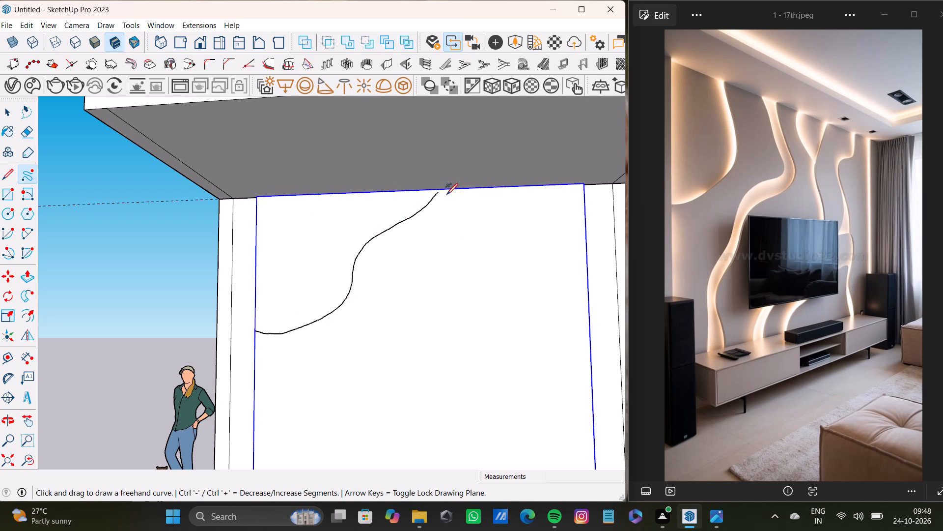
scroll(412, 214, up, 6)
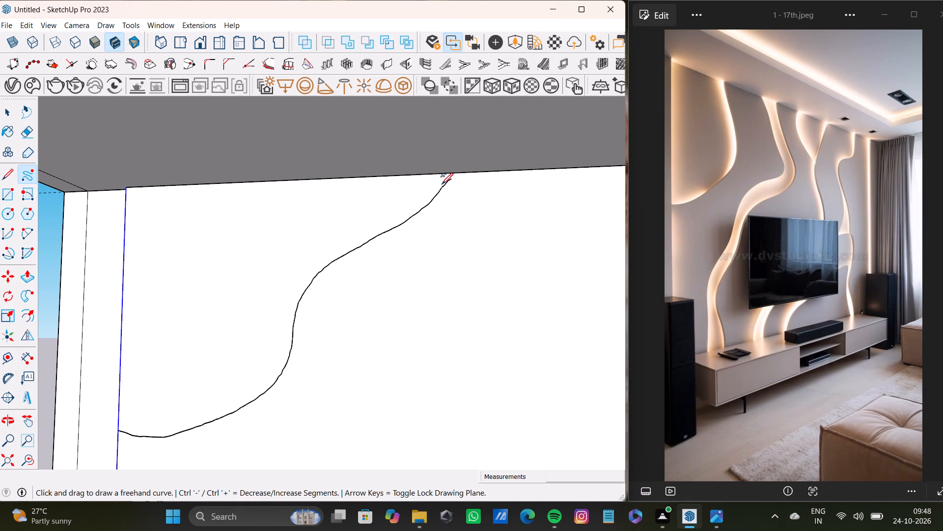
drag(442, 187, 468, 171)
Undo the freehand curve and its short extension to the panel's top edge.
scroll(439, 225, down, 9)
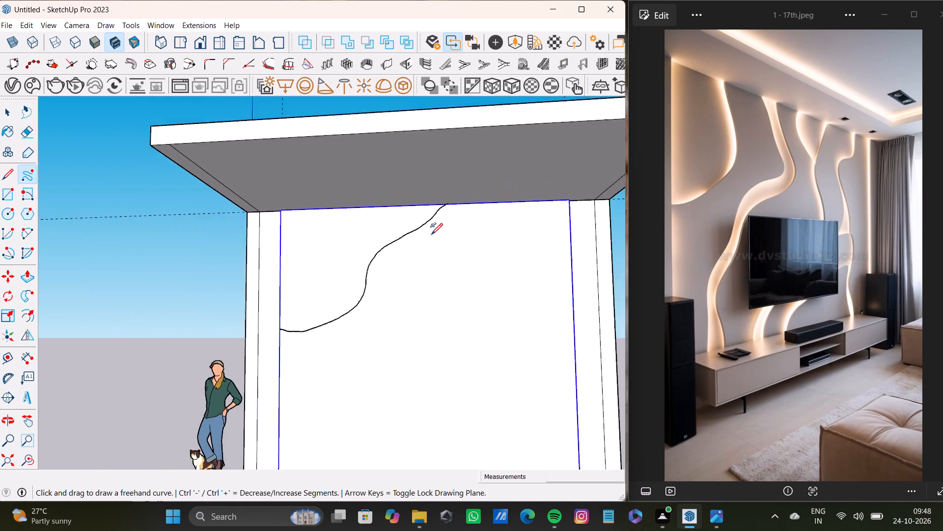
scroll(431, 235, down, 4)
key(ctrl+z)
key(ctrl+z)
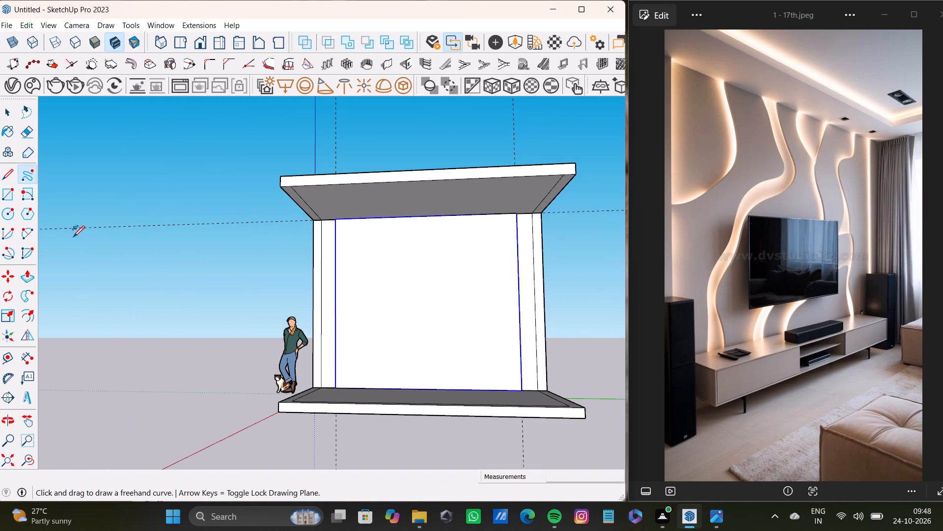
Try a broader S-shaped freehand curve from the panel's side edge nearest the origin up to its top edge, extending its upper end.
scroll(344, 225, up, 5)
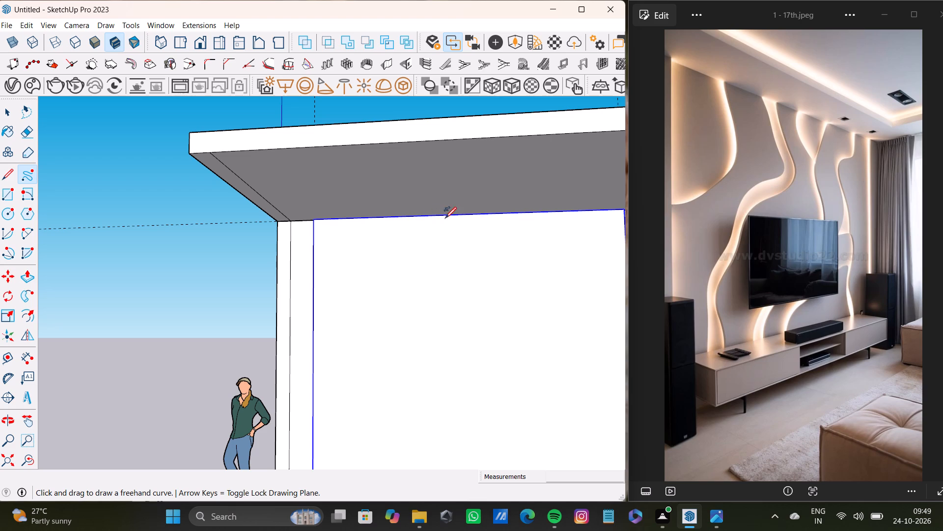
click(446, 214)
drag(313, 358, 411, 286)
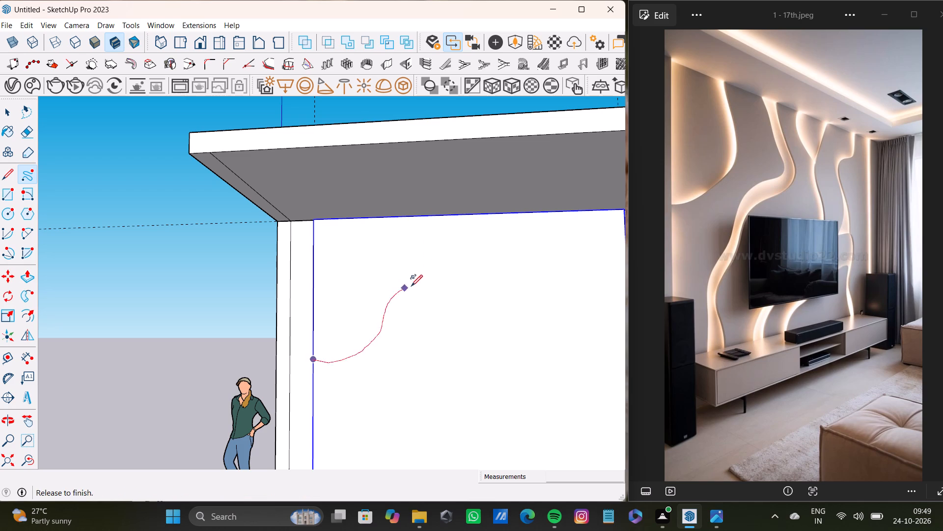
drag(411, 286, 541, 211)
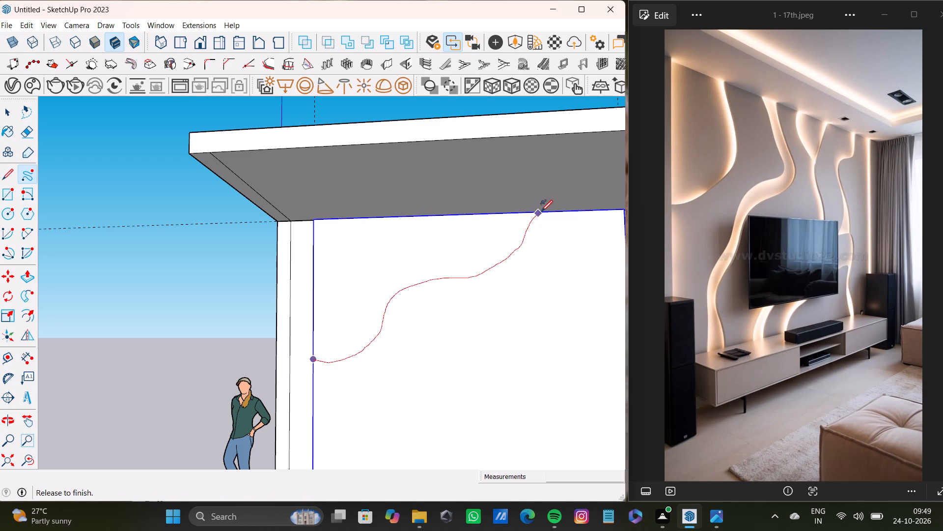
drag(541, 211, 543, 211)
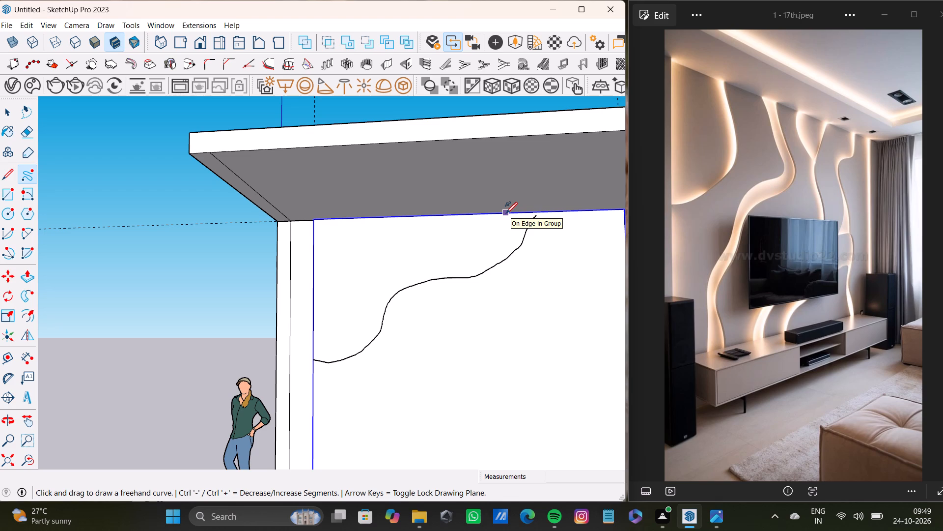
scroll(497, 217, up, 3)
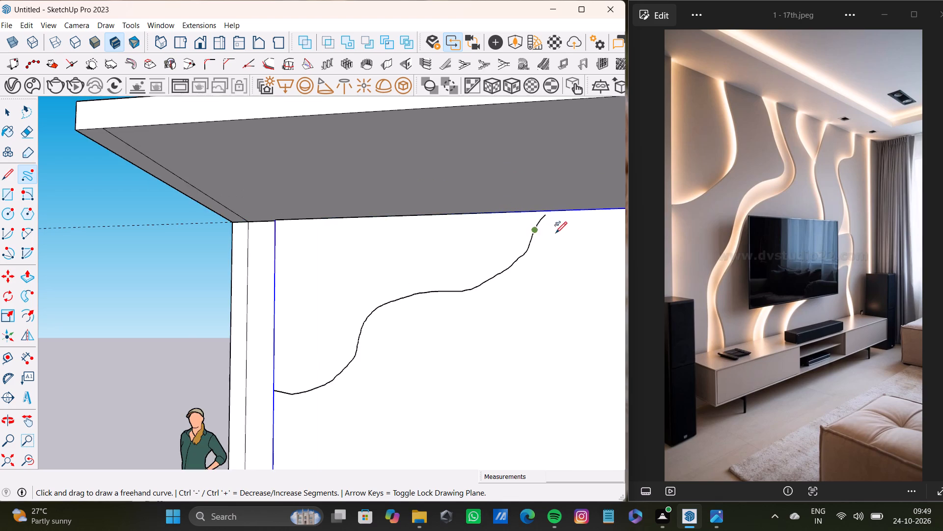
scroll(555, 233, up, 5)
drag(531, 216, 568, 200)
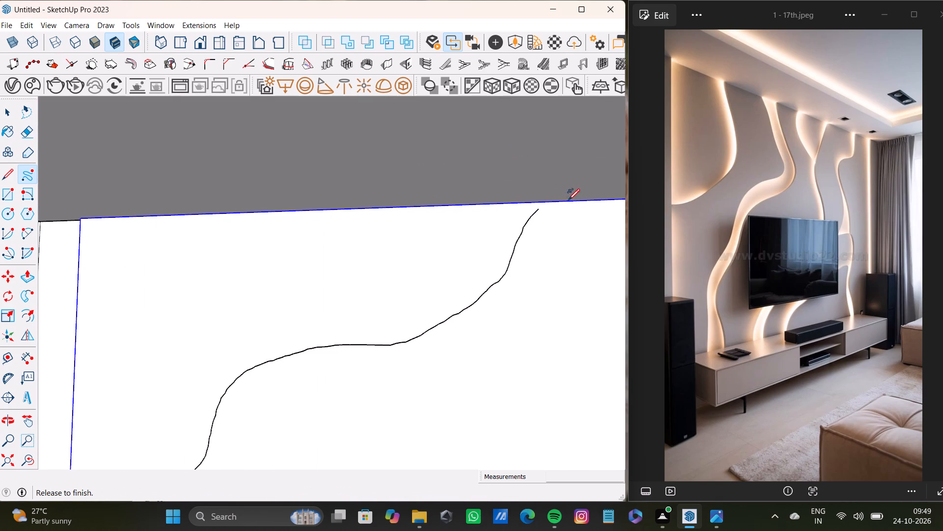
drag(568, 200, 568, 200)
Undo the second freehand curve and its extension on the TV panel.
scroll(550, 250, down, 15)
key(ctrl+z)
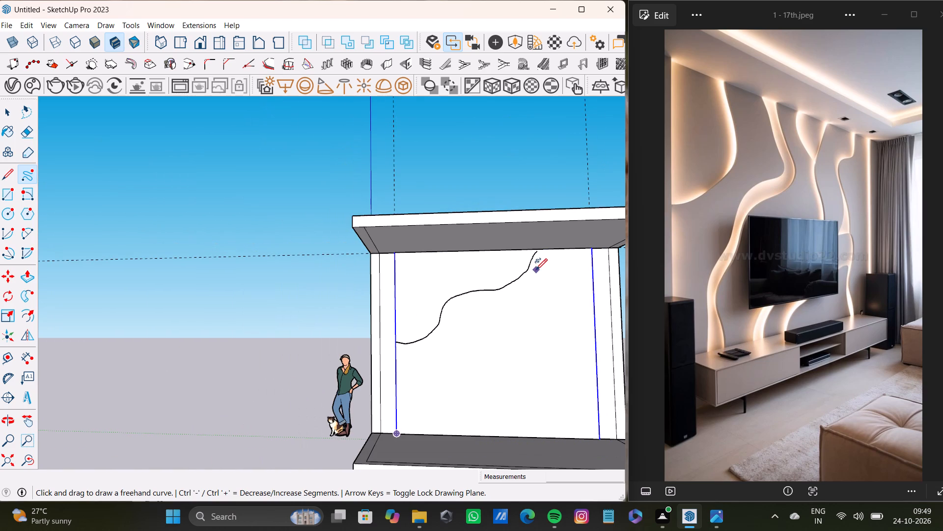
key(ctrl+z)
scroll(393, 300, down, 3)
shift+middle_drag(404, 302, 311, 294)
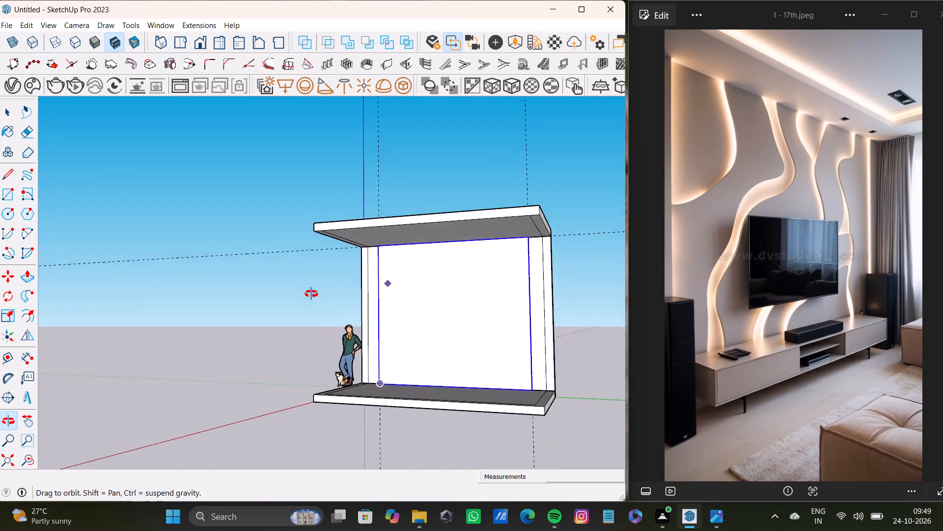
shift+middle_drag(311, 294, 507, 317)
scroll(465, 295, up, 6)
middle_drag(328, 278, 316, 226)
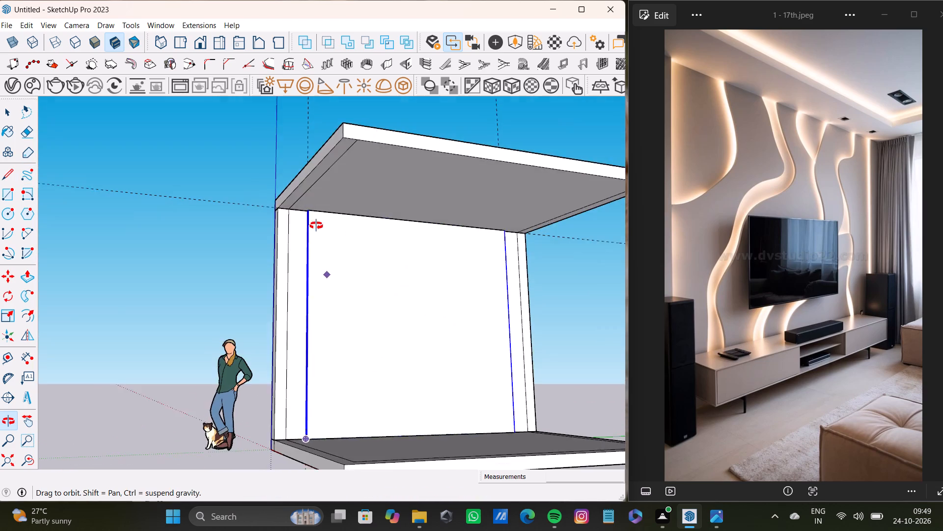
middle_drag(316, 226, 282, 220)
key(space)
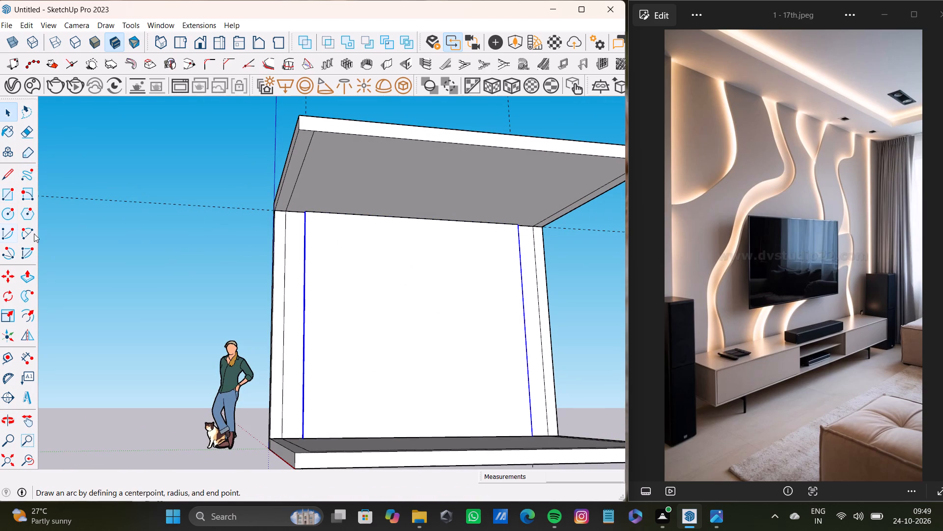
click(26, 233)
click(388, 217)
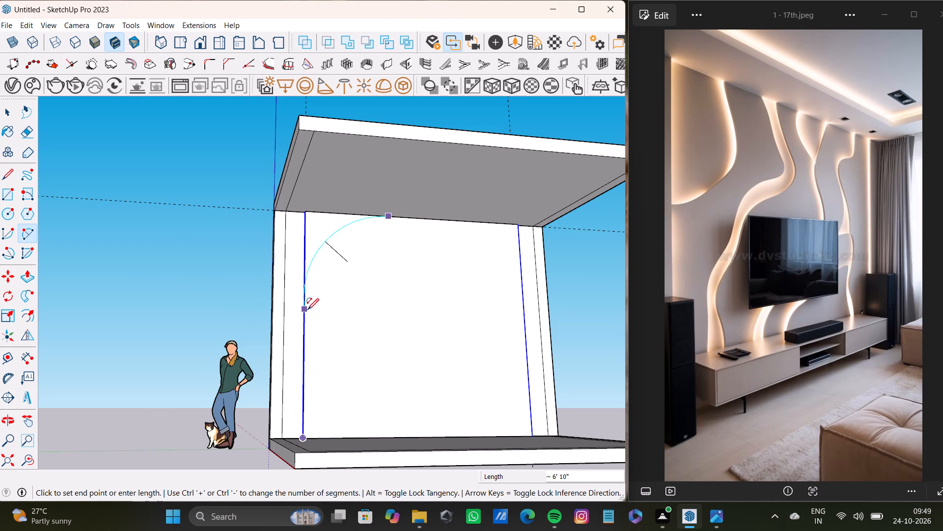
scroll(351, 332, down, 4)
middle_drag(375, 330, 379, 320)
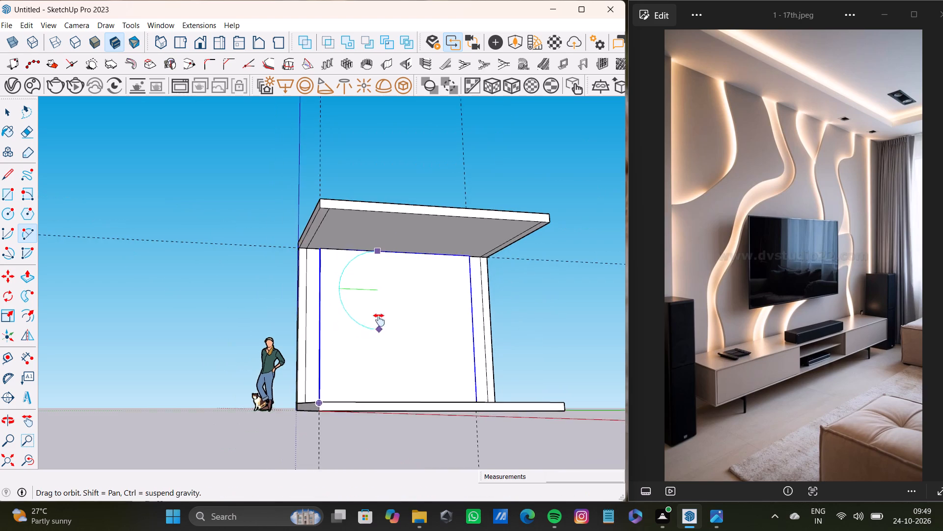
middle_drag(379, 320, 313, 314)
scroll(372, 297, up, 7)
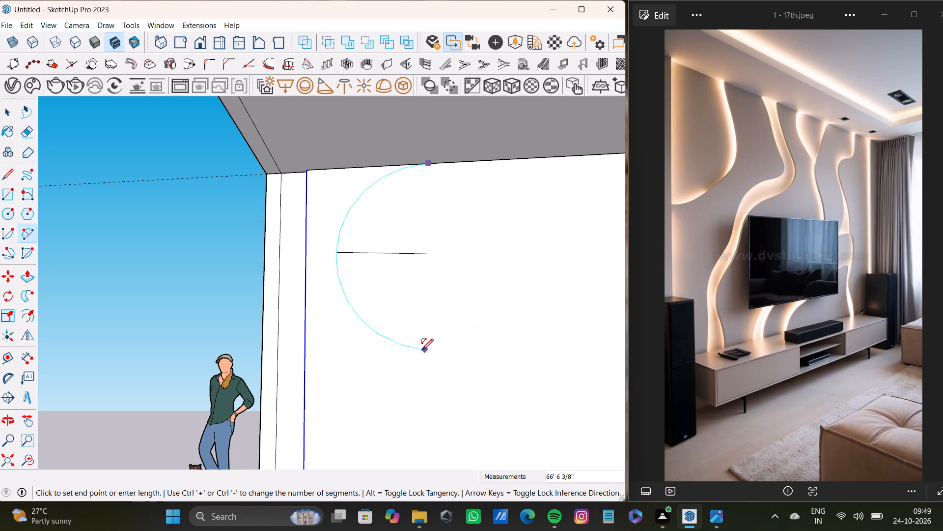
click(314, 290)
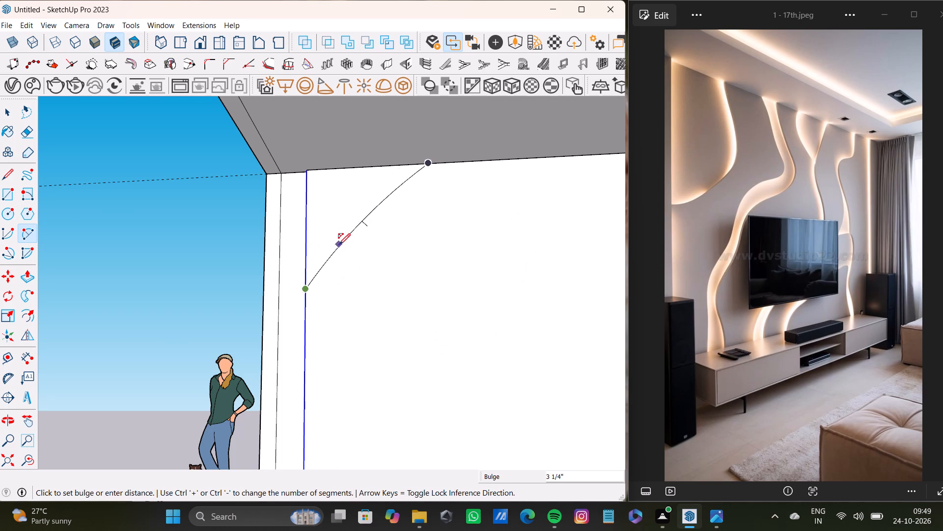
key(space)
Draw an S-shaped freehand curve on the TV panel from the side edge nearest the origin to just below its top edge.
scroll(345, 253, down, 6)
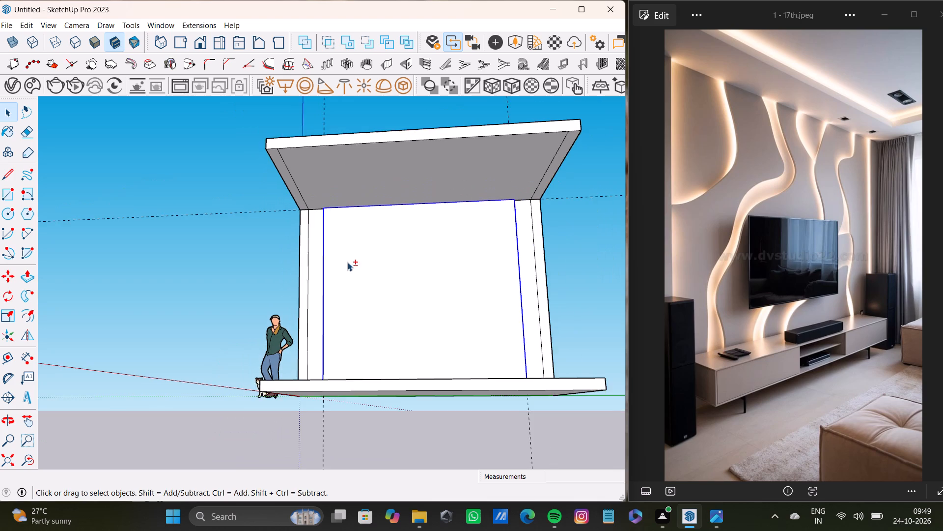
shift+middle_drag(347, 262, 380, 264)
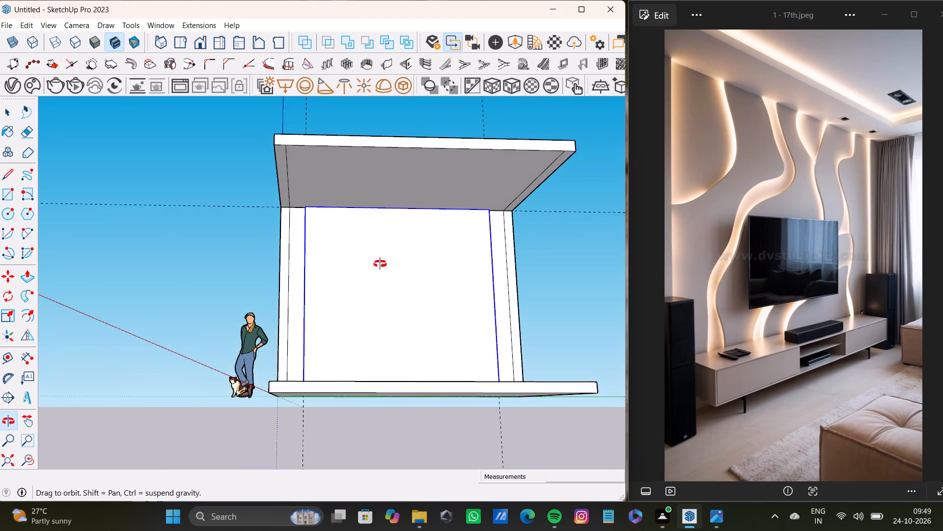
shift+middle_drag(380, 264, 334, 309)
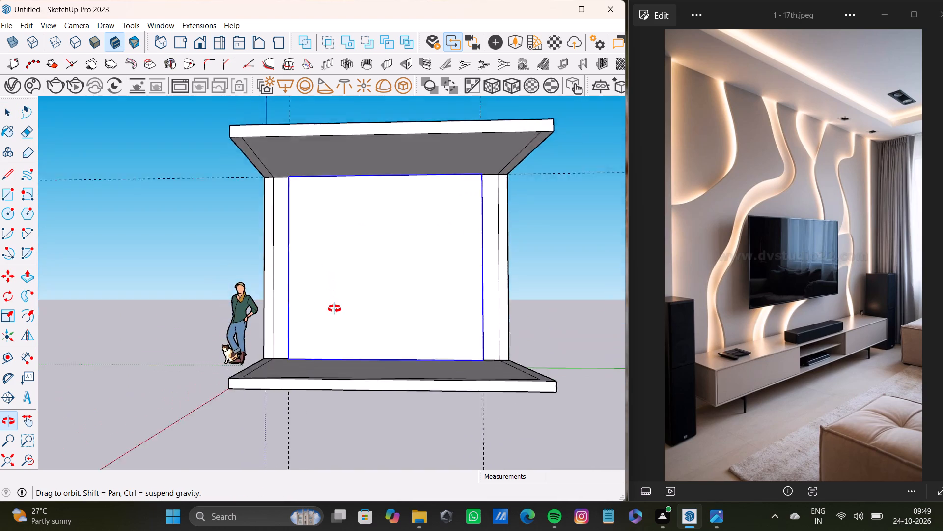
shift+middle_drag(334, 309, 334, 314)
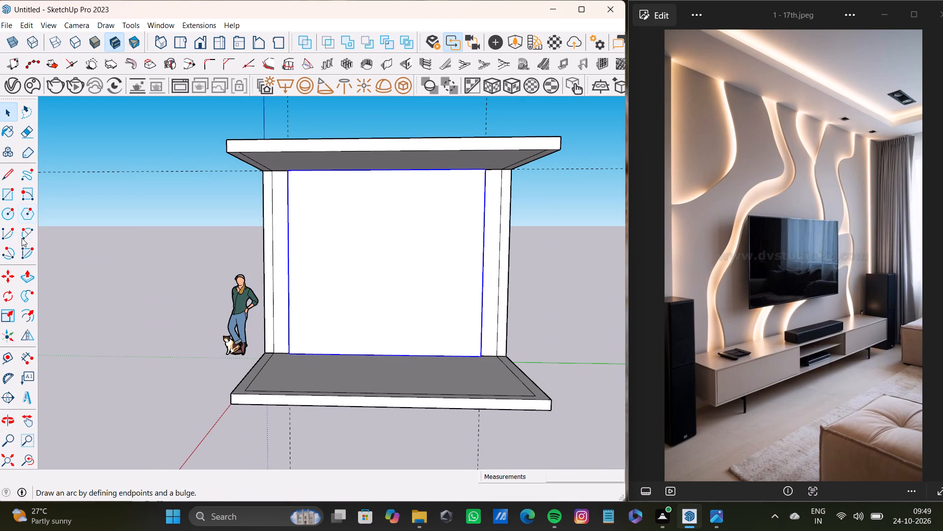
click(2, 173)
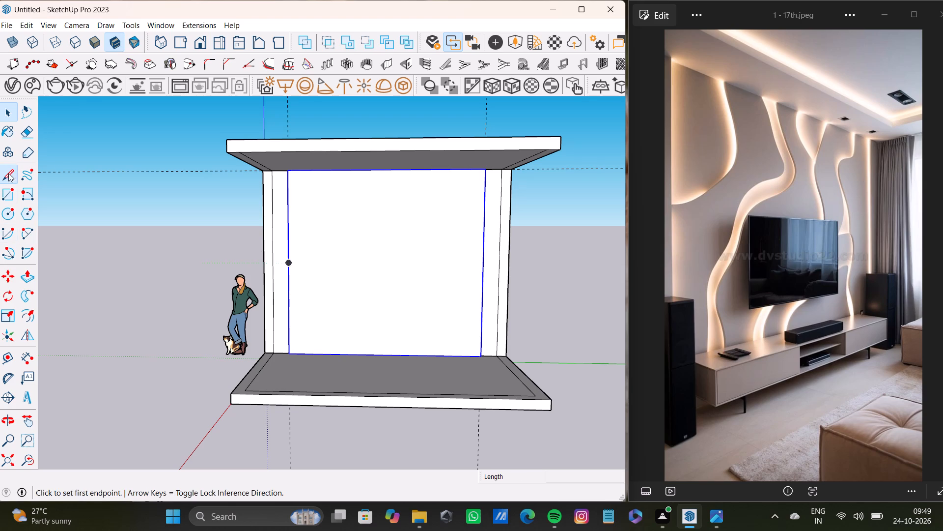
click(27, 173)
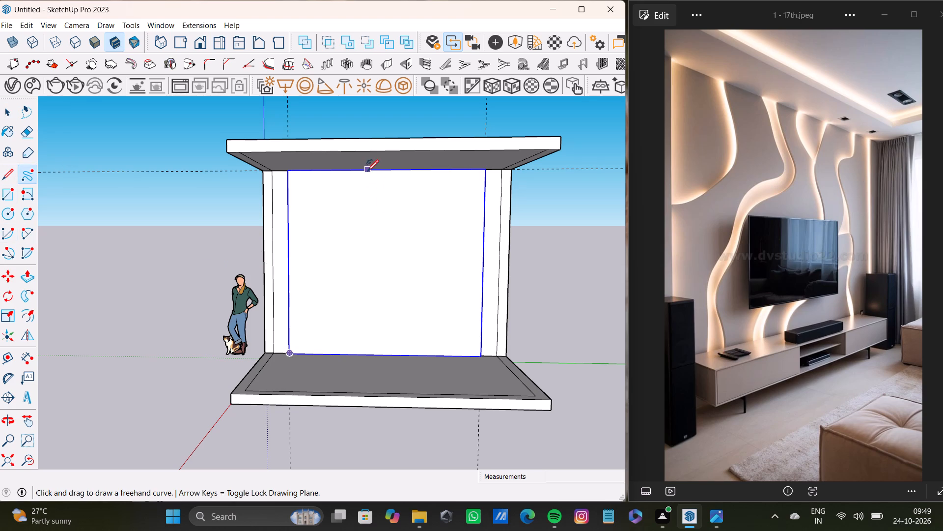
click(368, 171)
click(289, 279)
drag(290, 275, 318, 270)
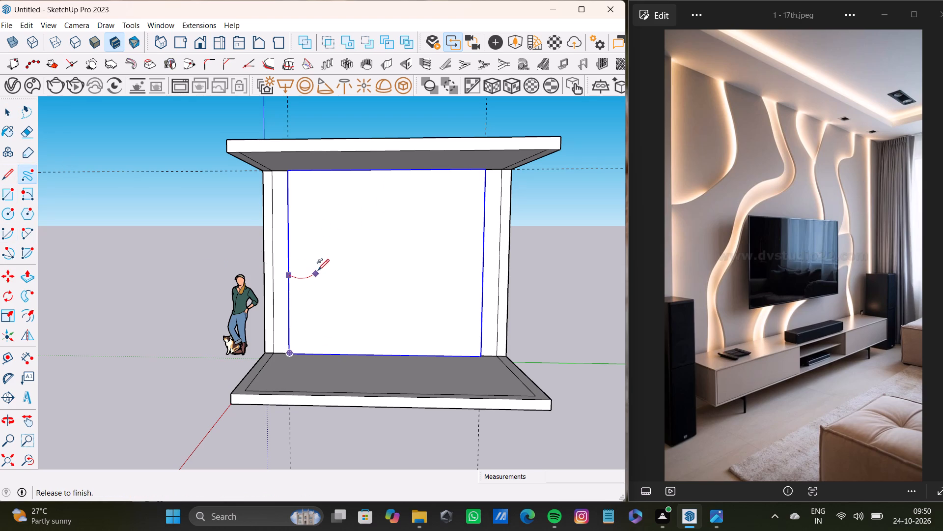
drag(318, 270, 400, 185)
drag(400, 185, 428, 170)
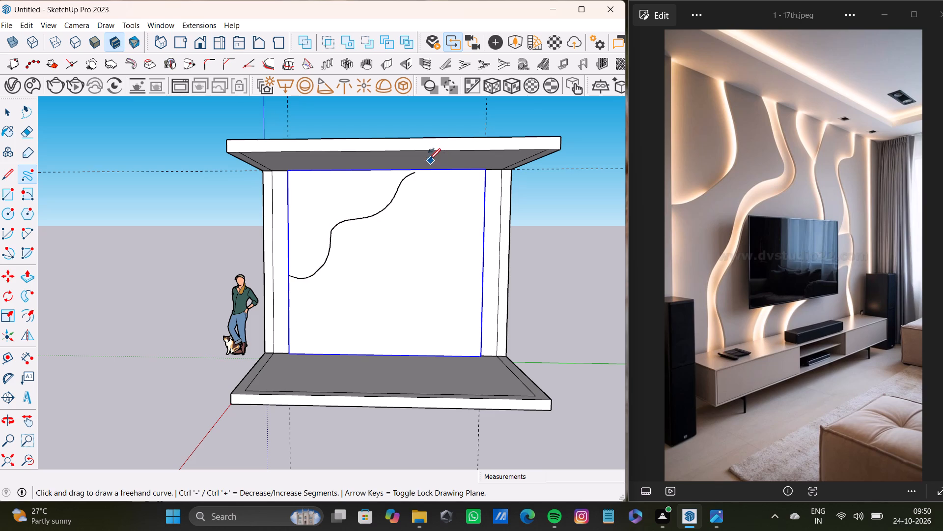
Extend the curve's upper end with short freehand segments to the TV panel's top edge, undoing and redrawing unsatisfactory strokes.
scroll(407, 202, up, 15)
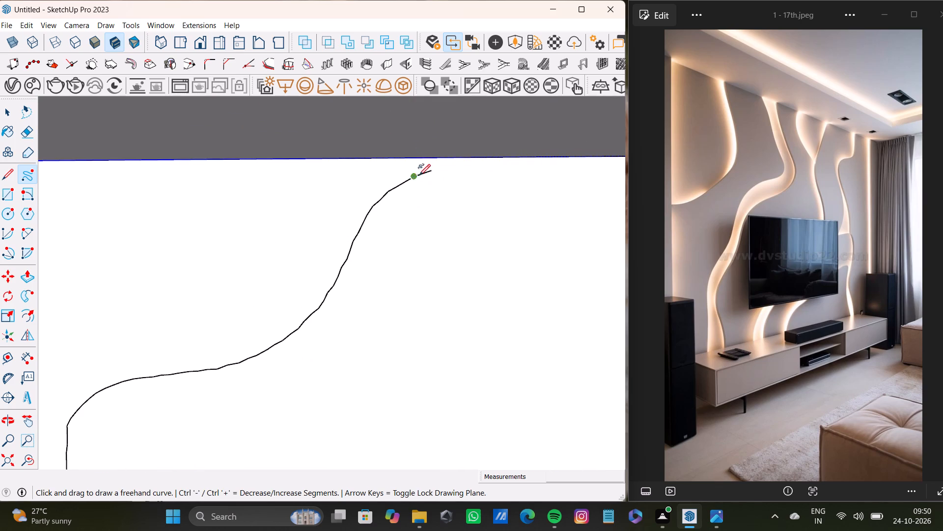
drag(432, 171, 475, 154)
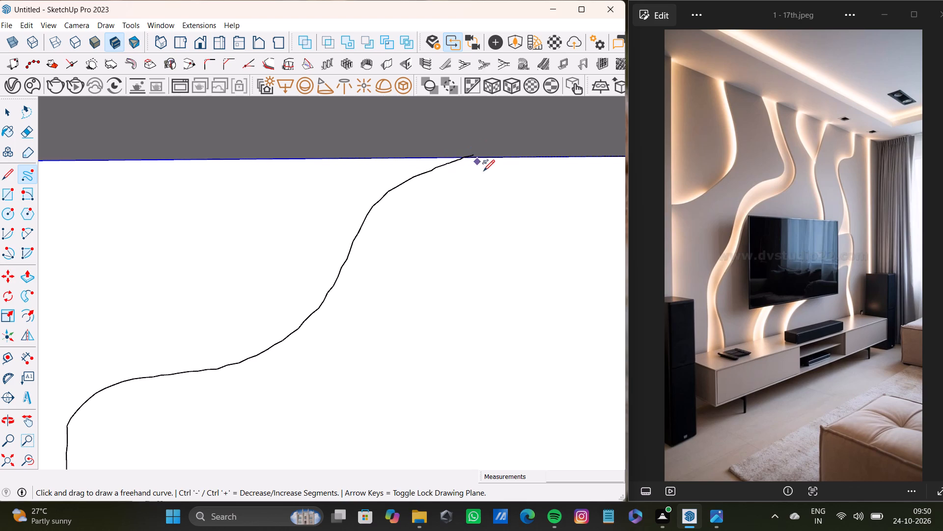
key(ctrl+z)
drag(429, 170, 459, 164)
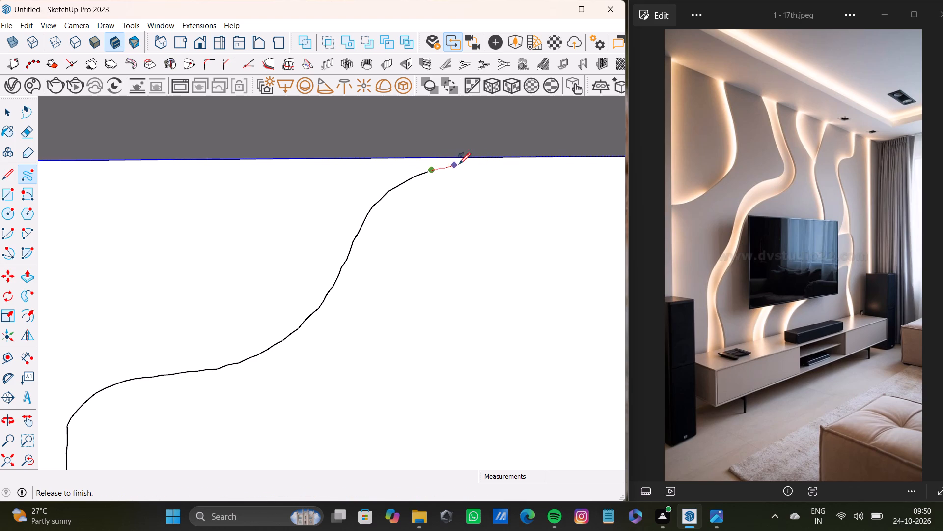
drag(459, 164, 477, 157)
scroll(496, 164, up, 9)
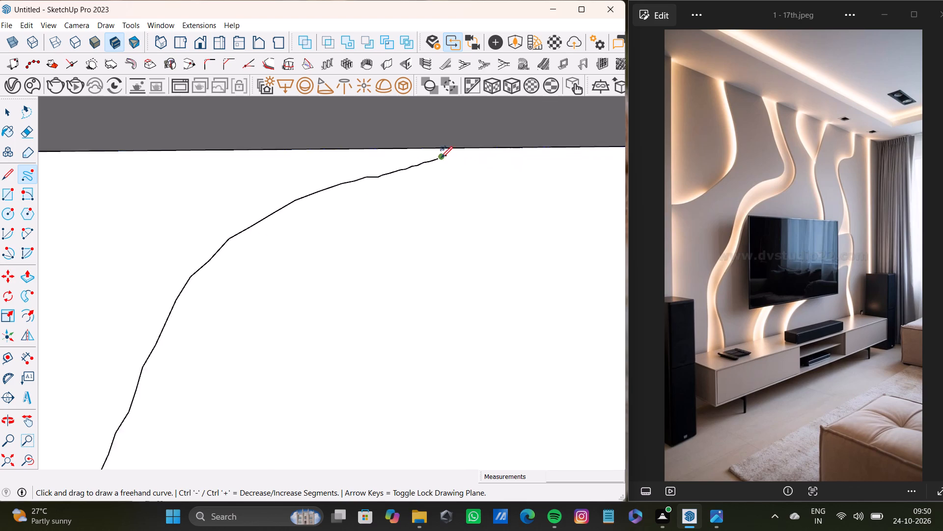
scroll(441, 158, up, 3)
drag(448, 154, 471, 143)
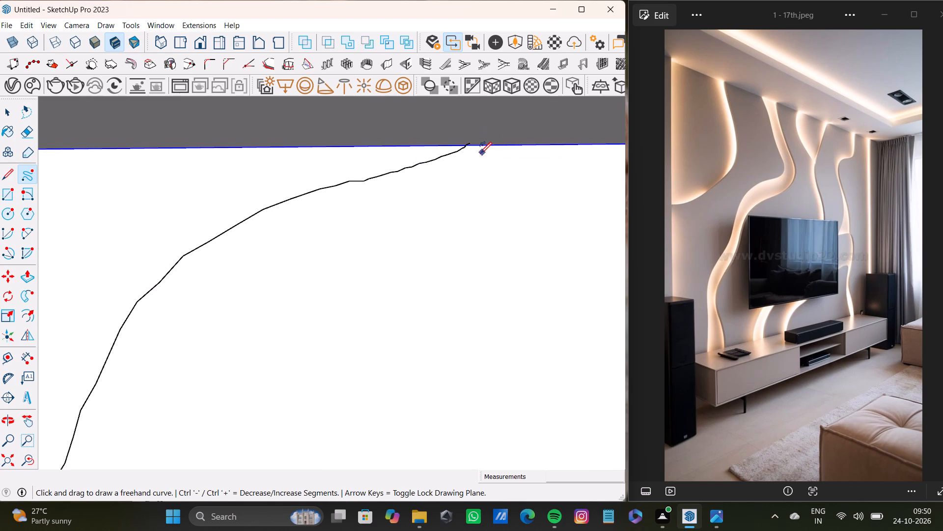
key(ctrl+z)
drag(447, 157, 471, 144)
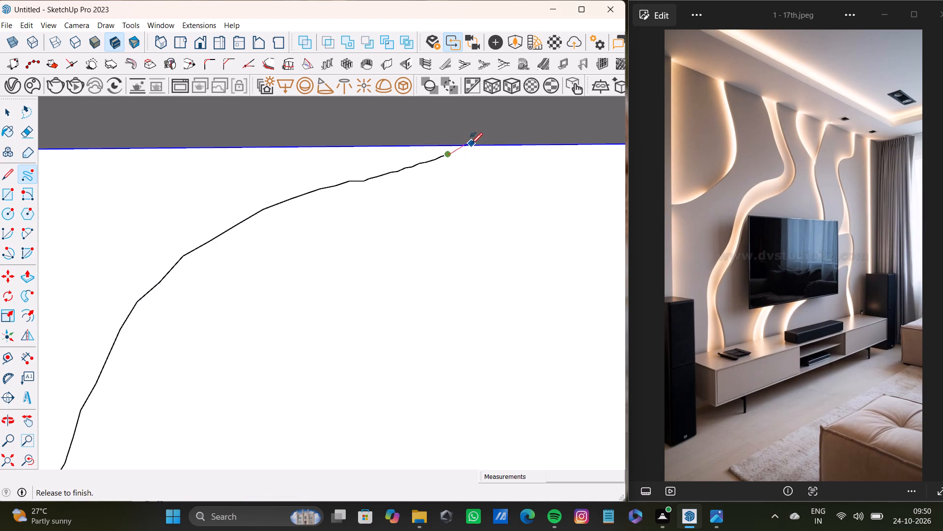
drag(471, 144, 473, 144)
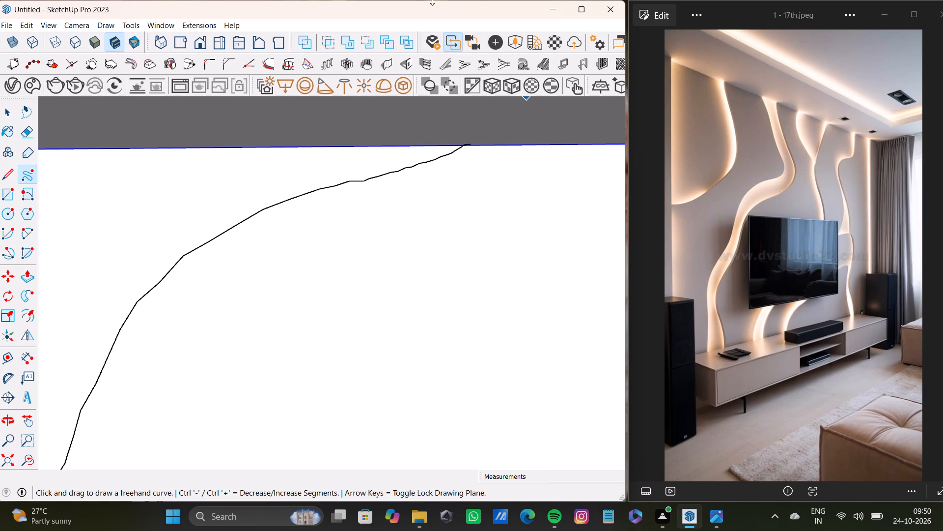
Copy the freehand curve about 3 5/16" diagonally downward and away from the panel's side edge to make a parallel band edge.
scroll(471, 191, down, 15)
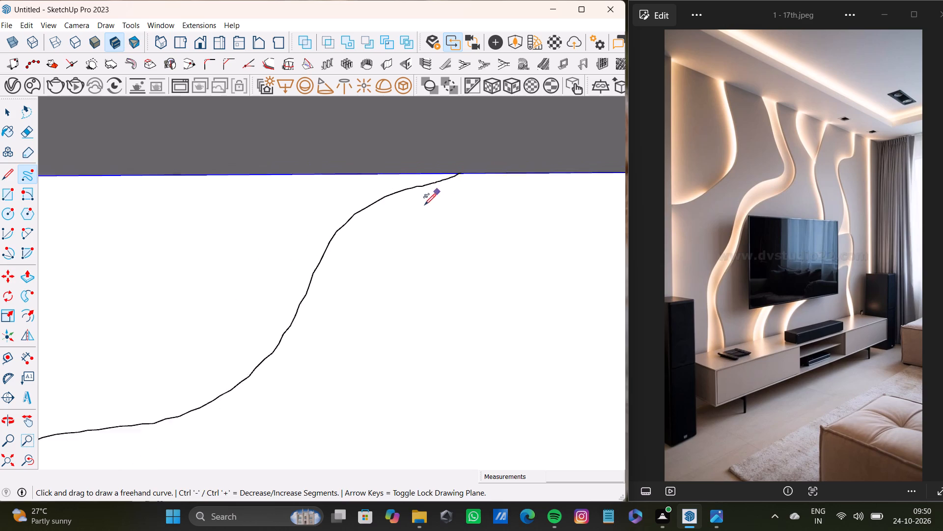
middle_drag(420, 219, 399, 272)
scroll(397, 270, down, 4)
click(26, 465)
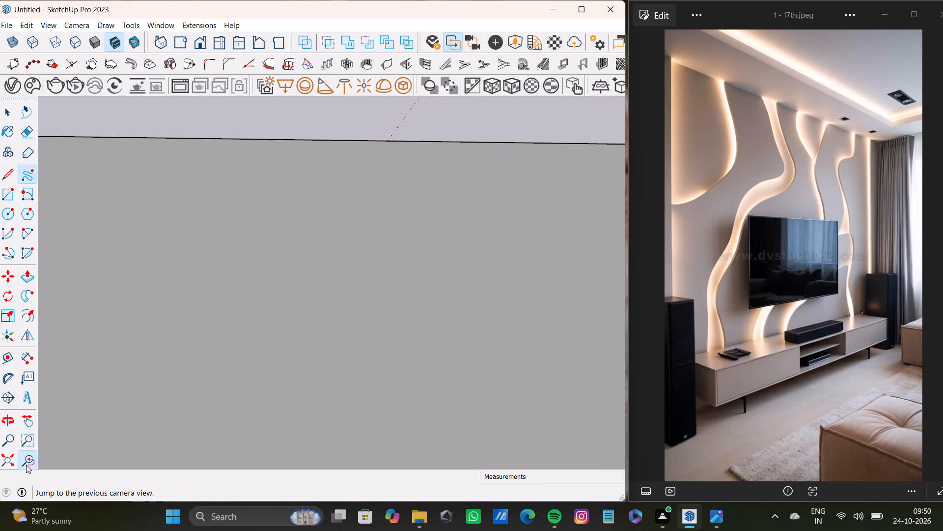
click(9, 463)
scroll(249, 240, up, 4)
shift+middle_drag(262, 246, 261, 256)
scroll(255, 284, up, 2)
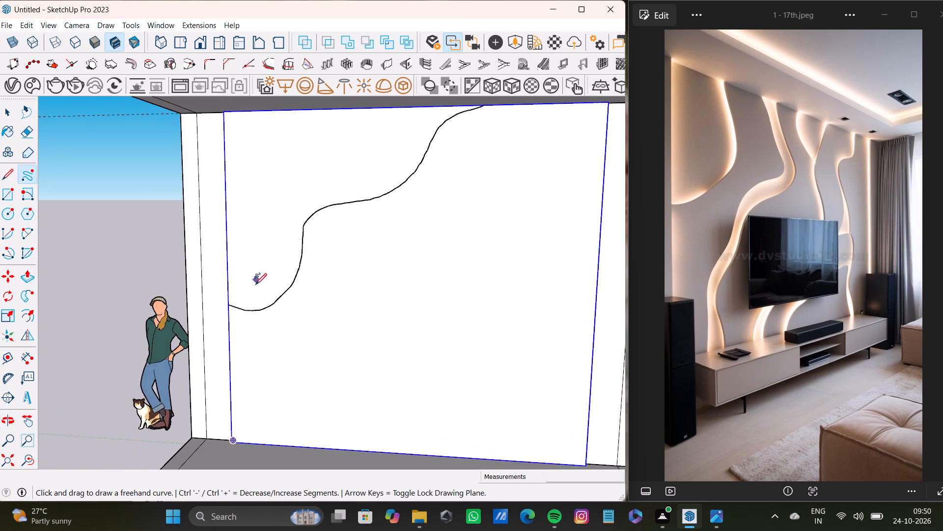
scroll(255, 285, up, 2)
key(space)
click(294, 302)
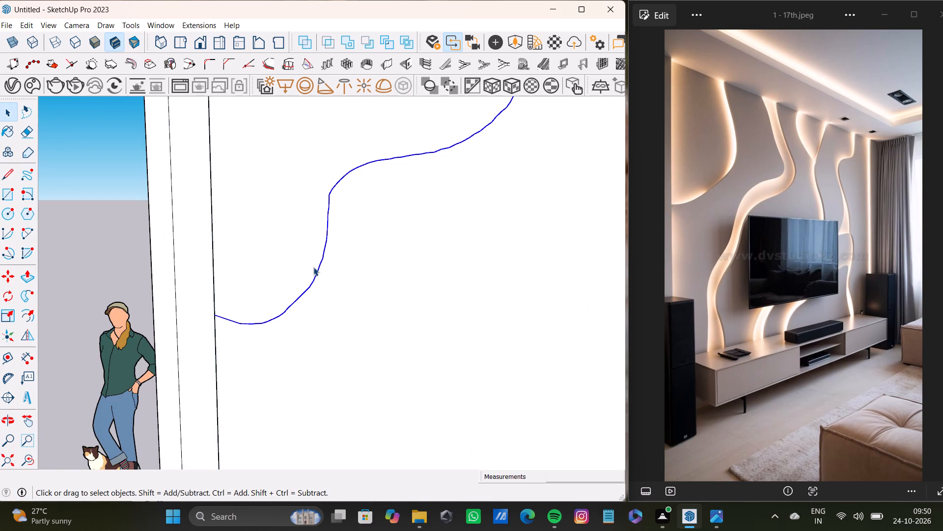
key(x)
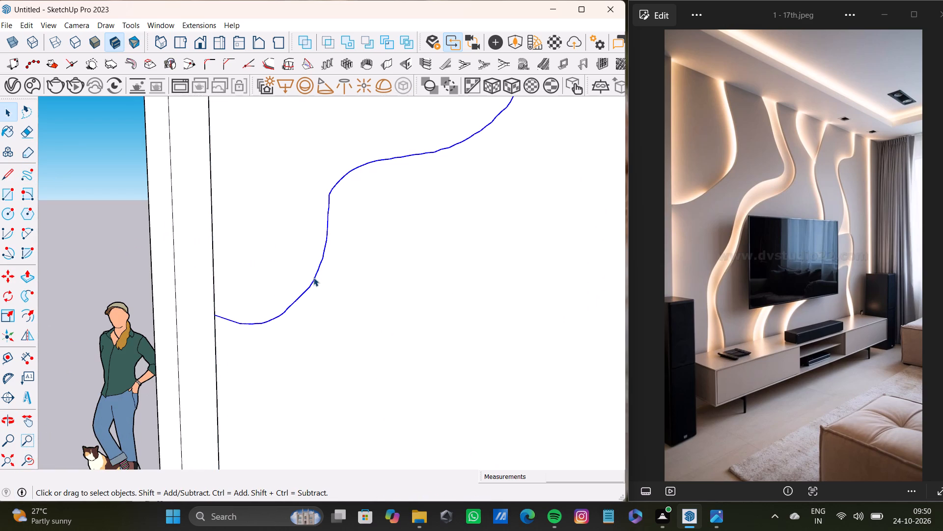
key(m)
click(314, 283)
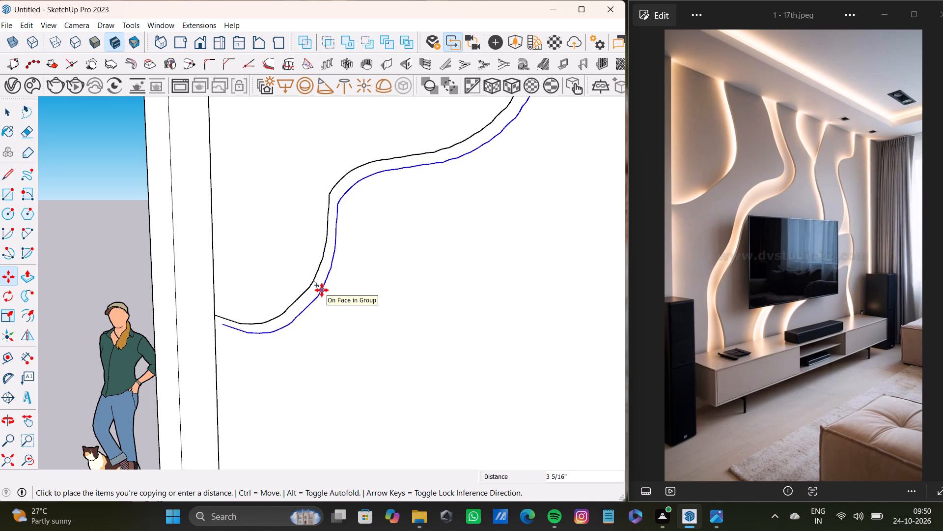
click(322, 290)
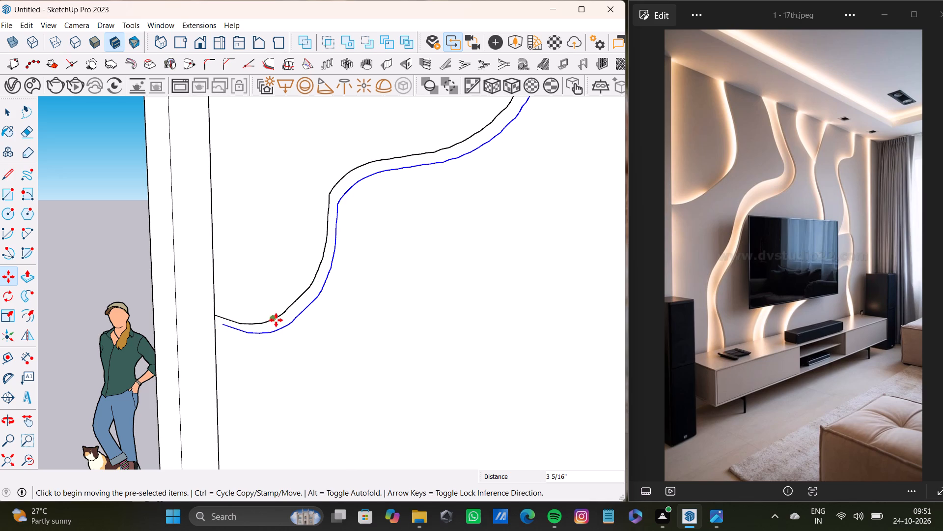
Draw a short line connecting the copied curve's lower end to the TV panel's side edge nearest the origin.
key(l)
scroll(218, 338, up, 9)
click(228, 312)
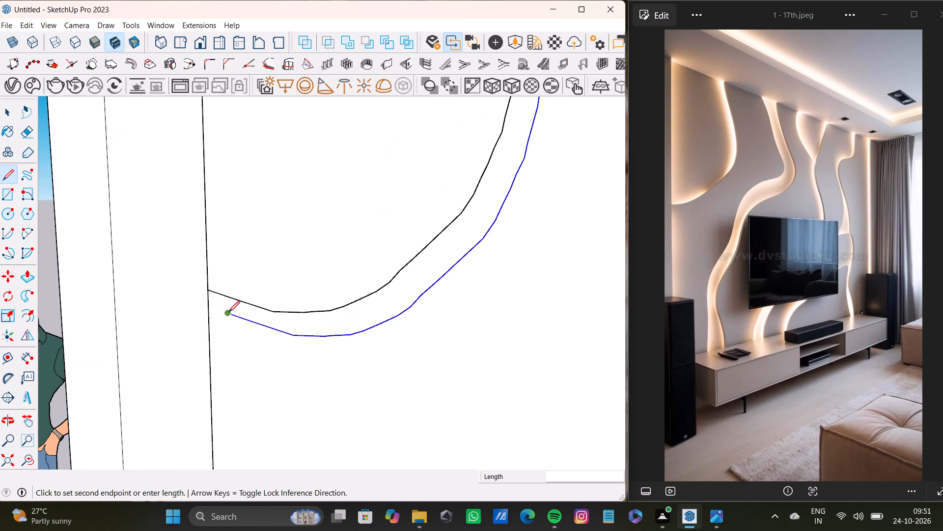
click(209, 309)
key(space)
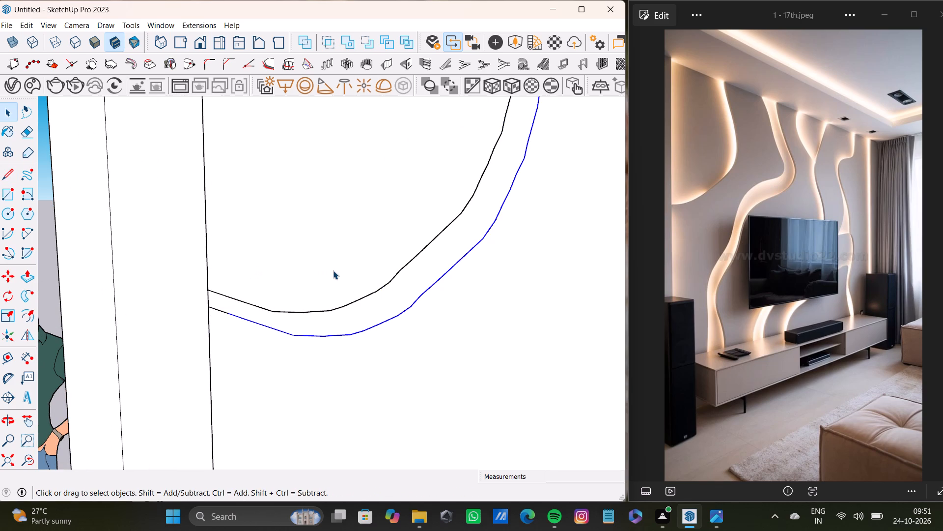
scroll(357, 285, down, 15)
middle_drag(435, 275, 241, 414)
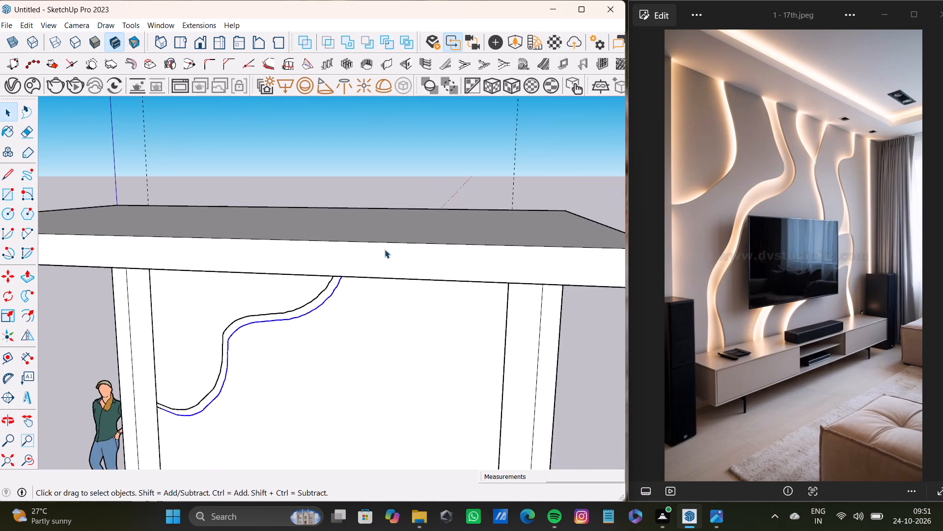
Extend the copied curve's upper end with a freehand segment to the TV panel's top edge.
scroll(369, 281, up, 8)
middle_drag(362, 271, 368, 205)
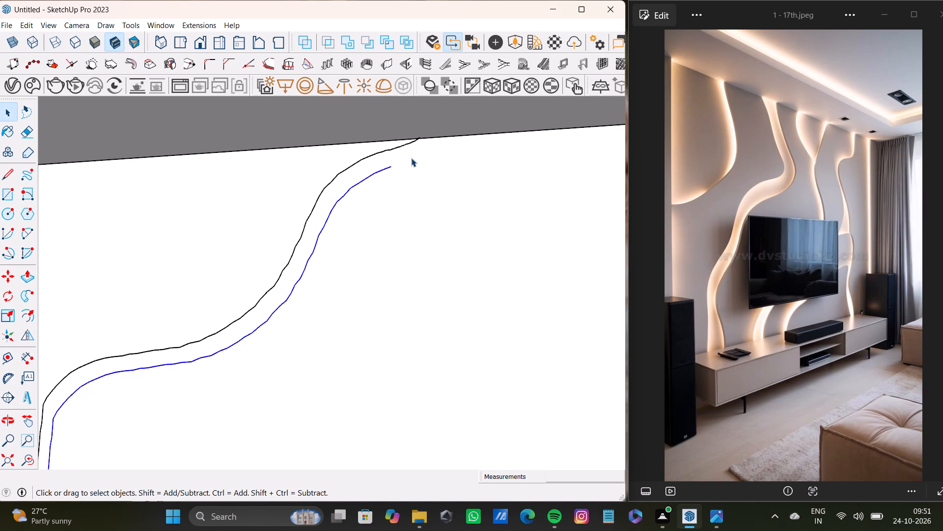
key(l)
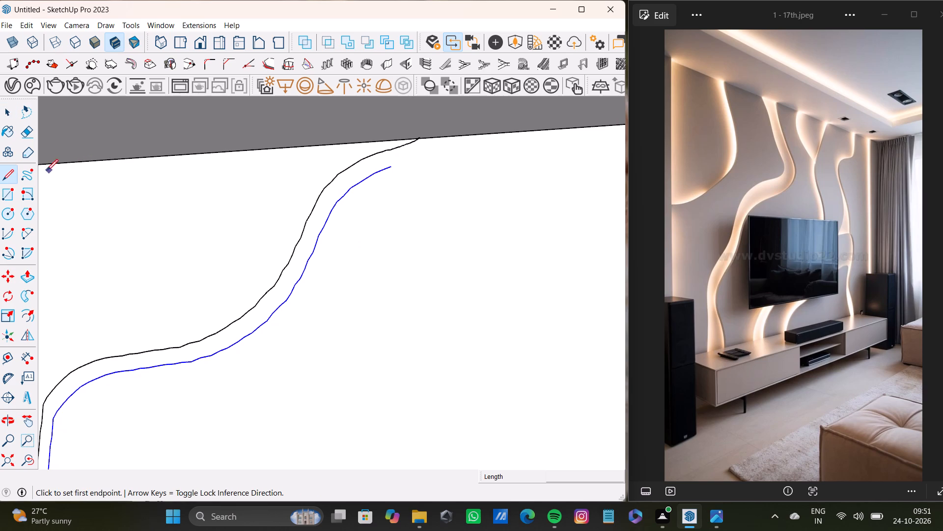
click(27, 174)
drag(392, 164, 409, 160)
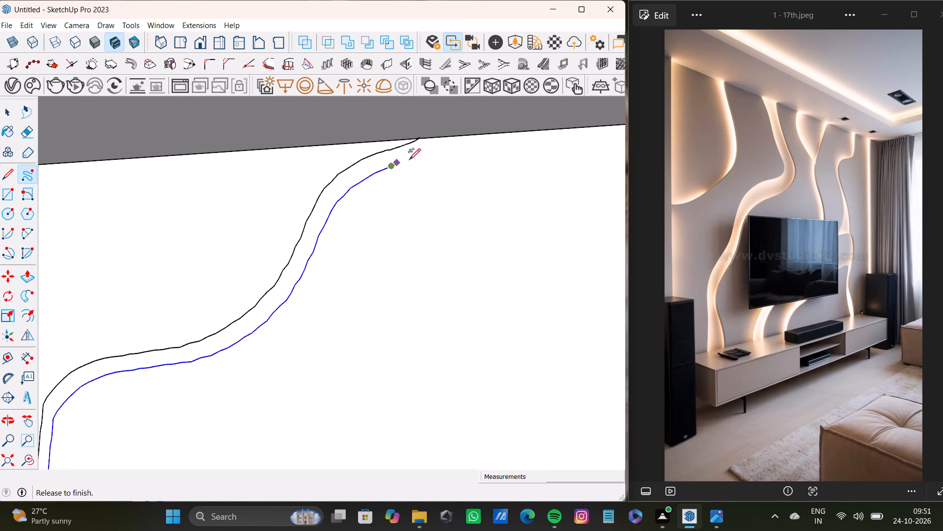
drag(409, 160, 448, 136)
key(space)
Delete the overshooting freehand segment at the original curve's upper end, where it crosses the TV panel's top edge.
scroll(399, 127, up, 9)
middle_drag(443, 140, 447, 163)
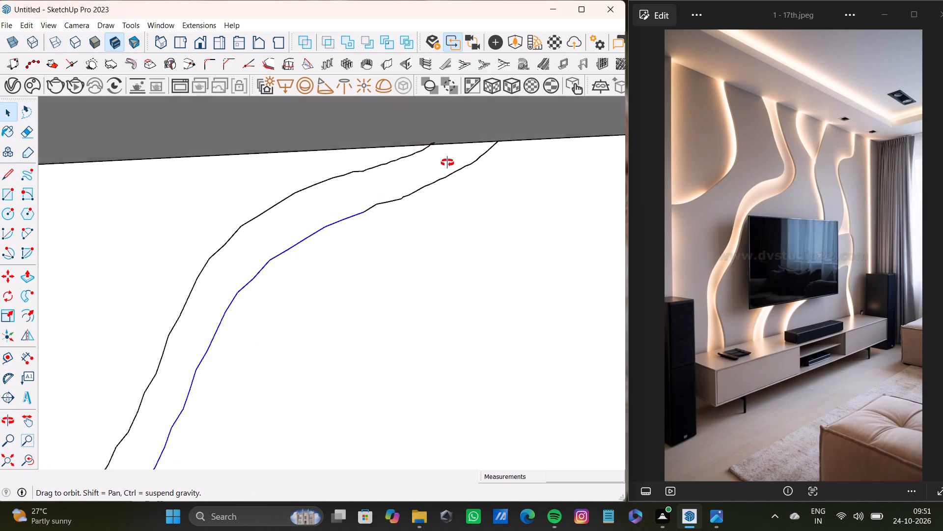
middle_drag(447, 163, 313, 162)
scroll(422, 130, up, 17)
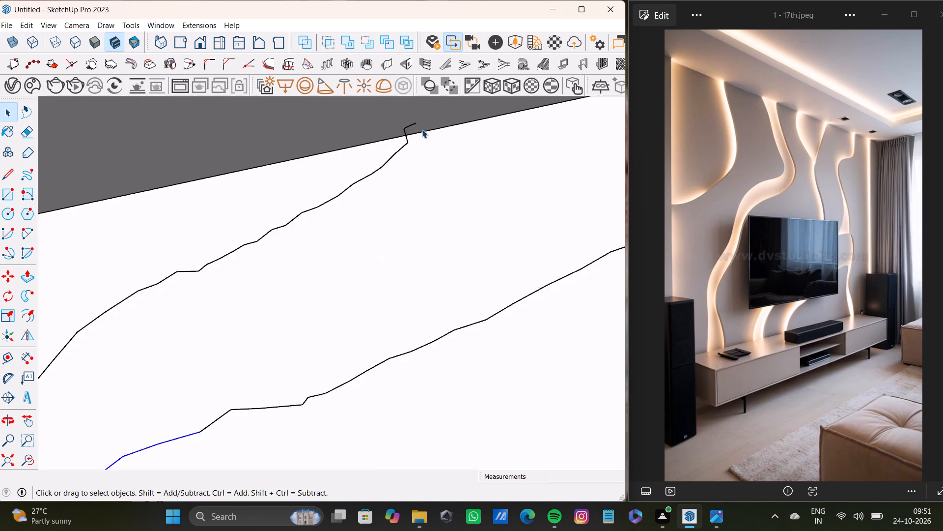
scroll(422, 129, up, 15)
click(393, 164)
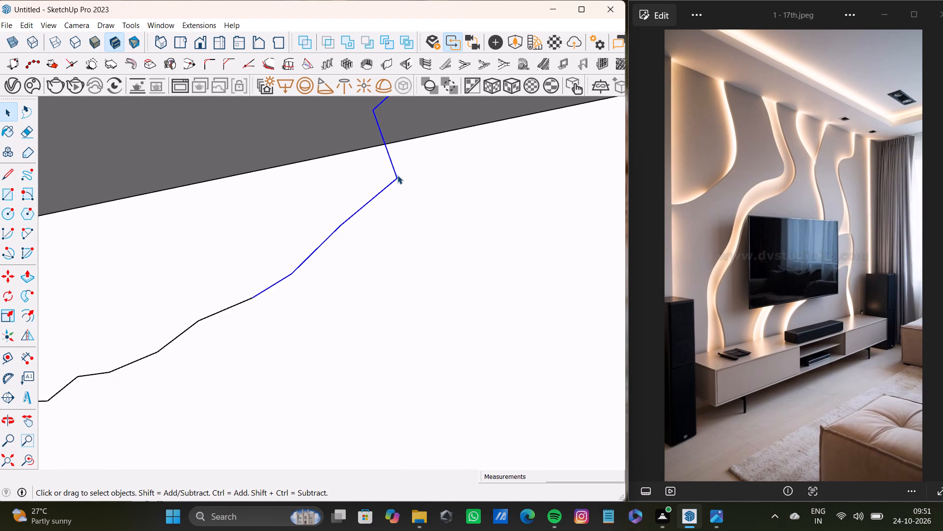
key(Delete)
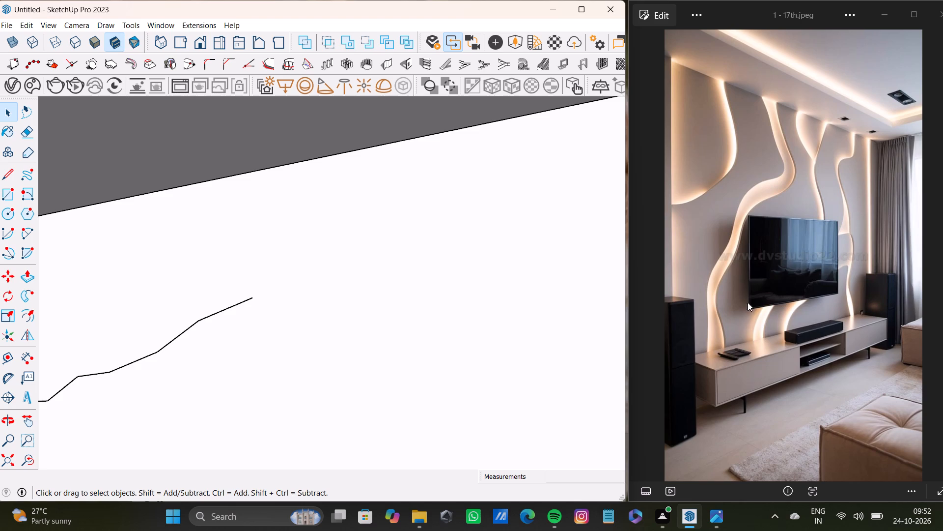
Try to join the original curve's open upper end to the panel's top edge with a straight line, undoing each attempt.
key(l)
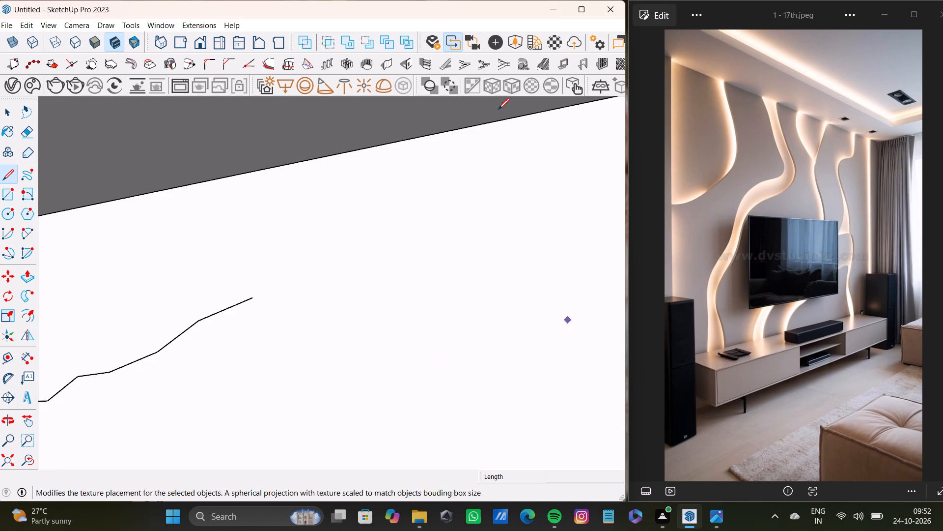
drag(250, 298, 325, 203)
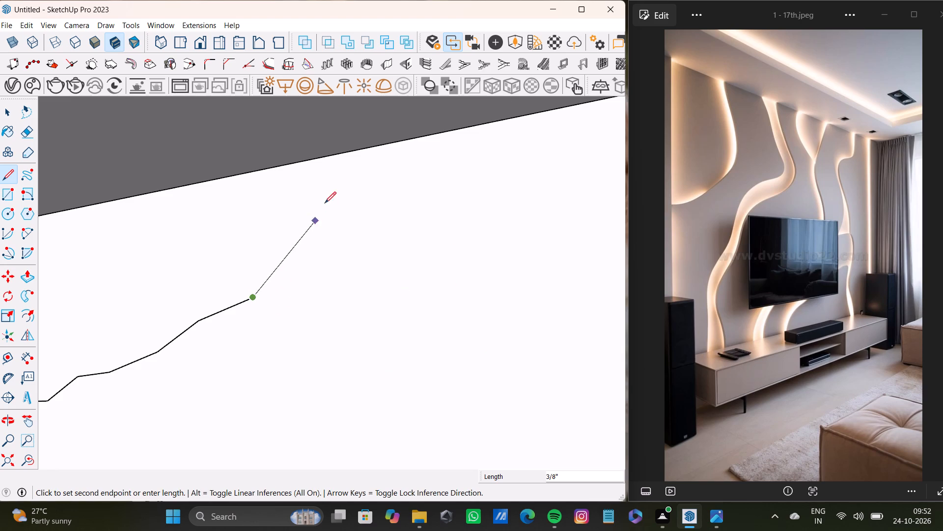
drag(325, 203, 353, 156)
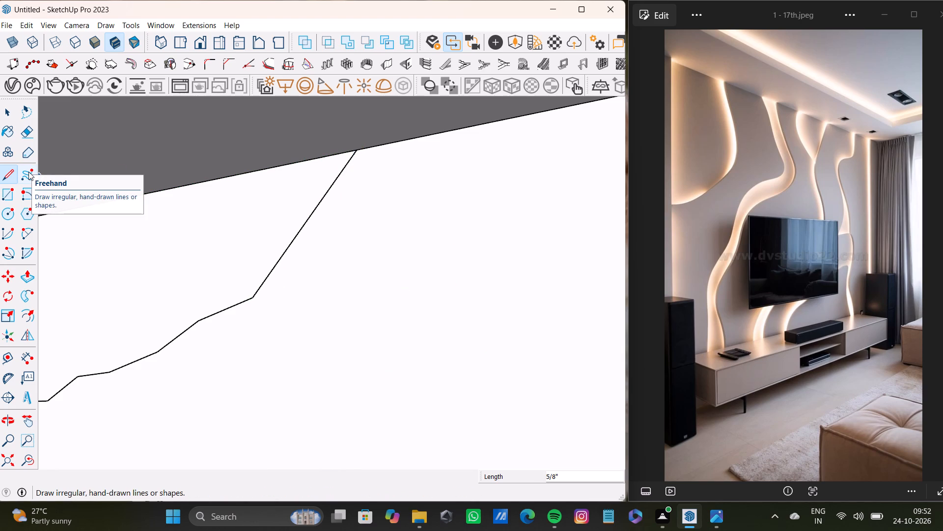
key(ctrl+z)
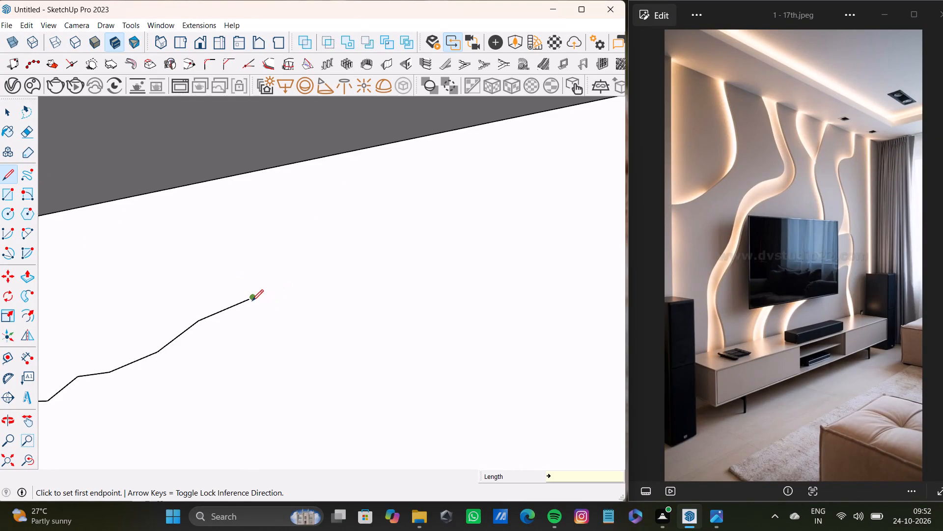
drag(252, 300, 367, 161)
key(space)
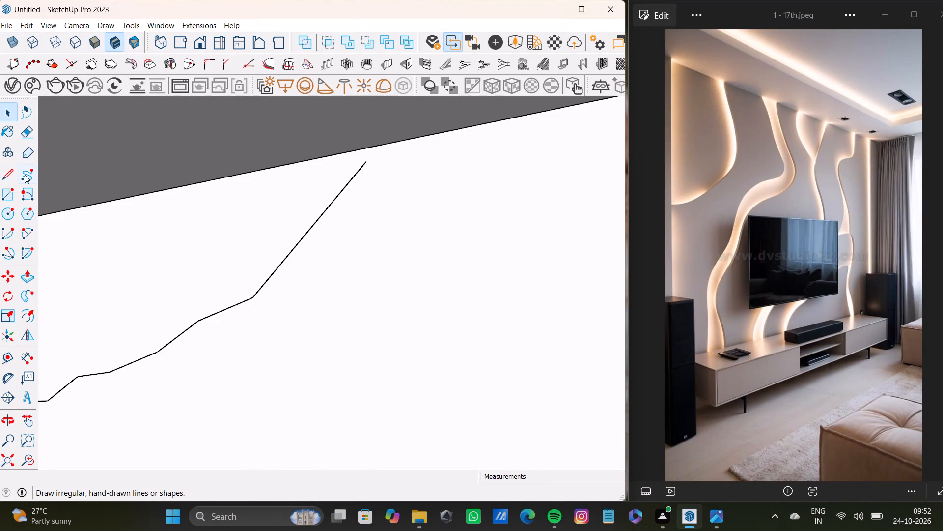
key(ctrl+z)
Draw a freehand segment from the original curve's open upper end to the TV panel's top edge.
click(30, 173)
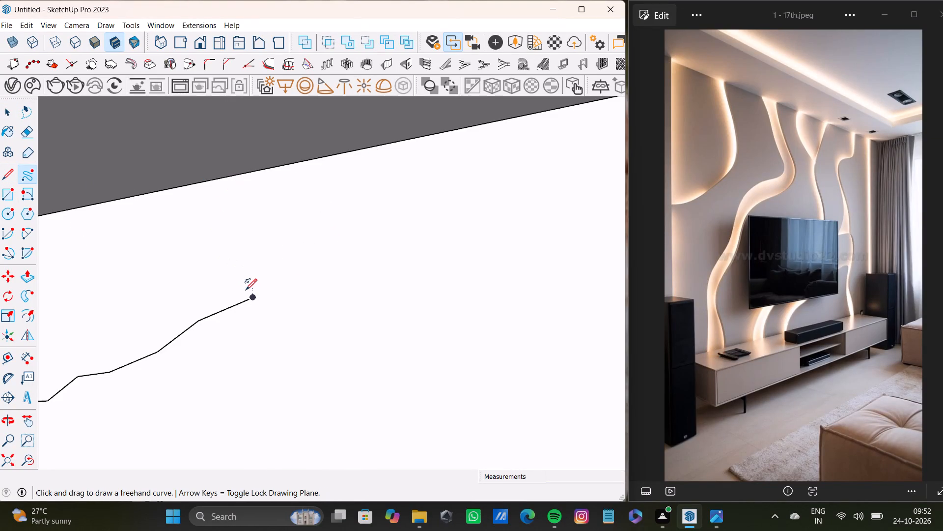
drag(254, 296, 388, 148)
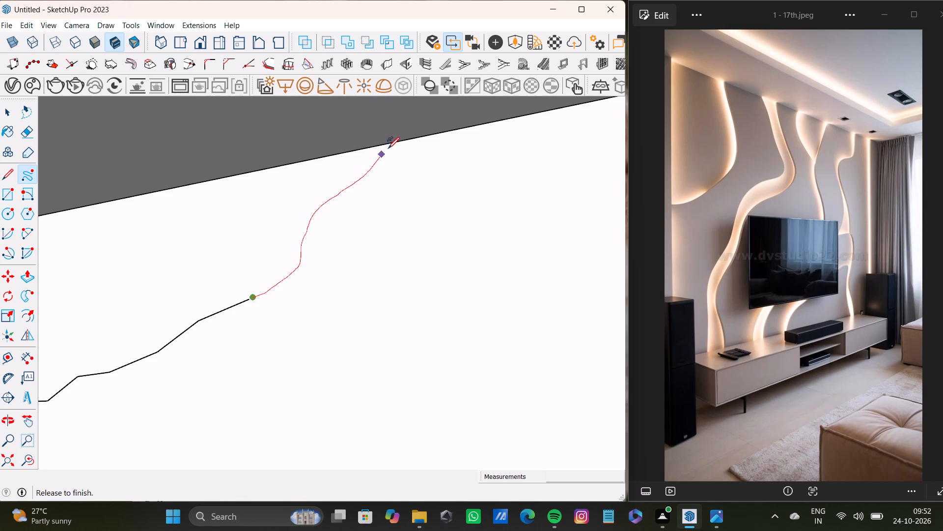
drag(388, 148, 413, 138)
key(space)
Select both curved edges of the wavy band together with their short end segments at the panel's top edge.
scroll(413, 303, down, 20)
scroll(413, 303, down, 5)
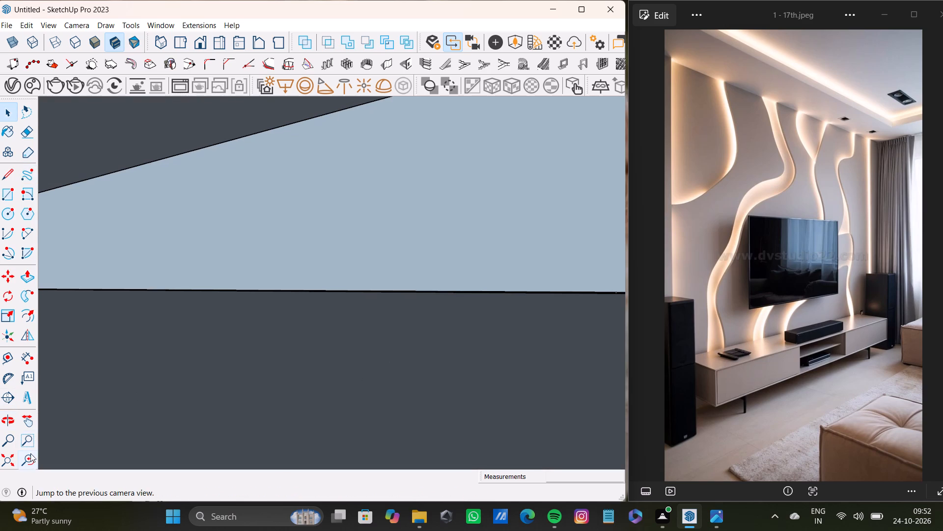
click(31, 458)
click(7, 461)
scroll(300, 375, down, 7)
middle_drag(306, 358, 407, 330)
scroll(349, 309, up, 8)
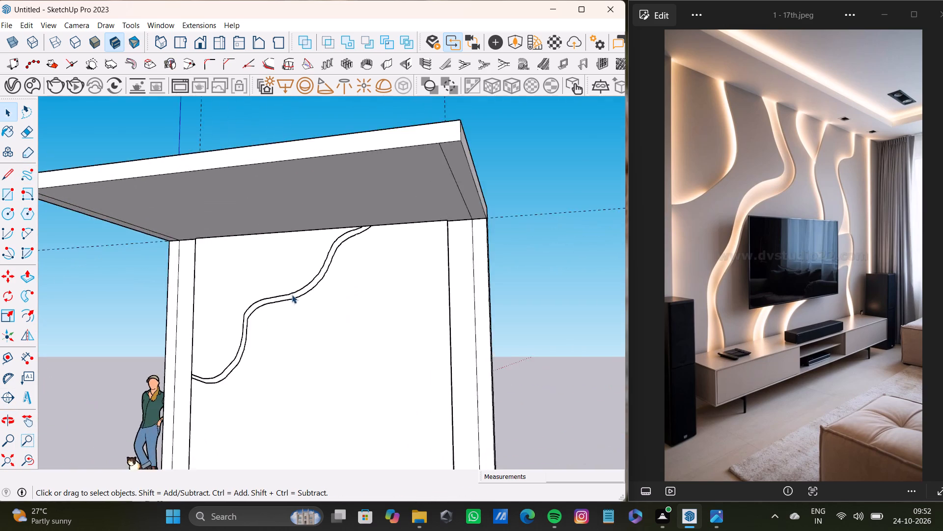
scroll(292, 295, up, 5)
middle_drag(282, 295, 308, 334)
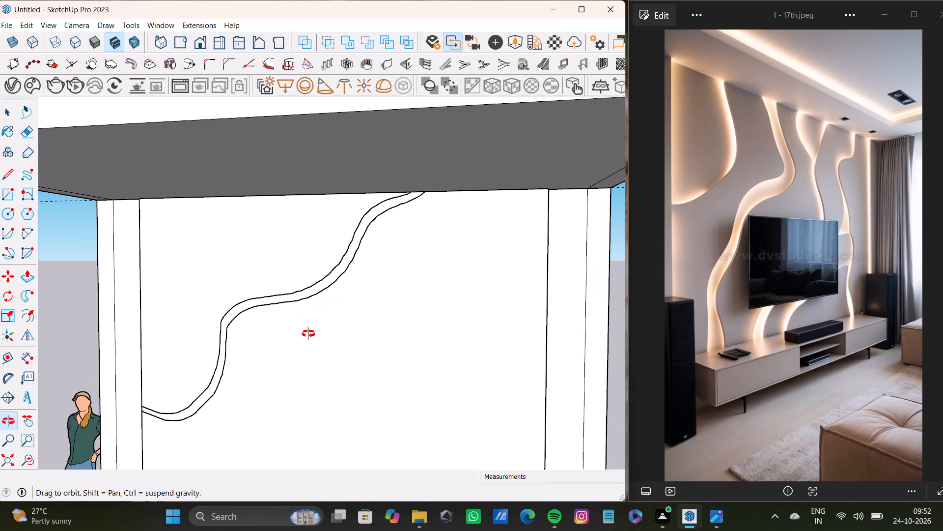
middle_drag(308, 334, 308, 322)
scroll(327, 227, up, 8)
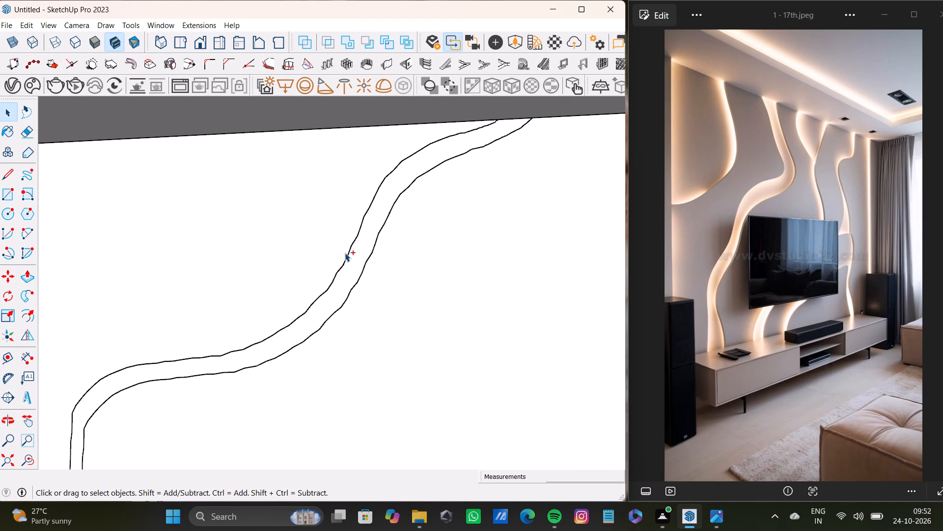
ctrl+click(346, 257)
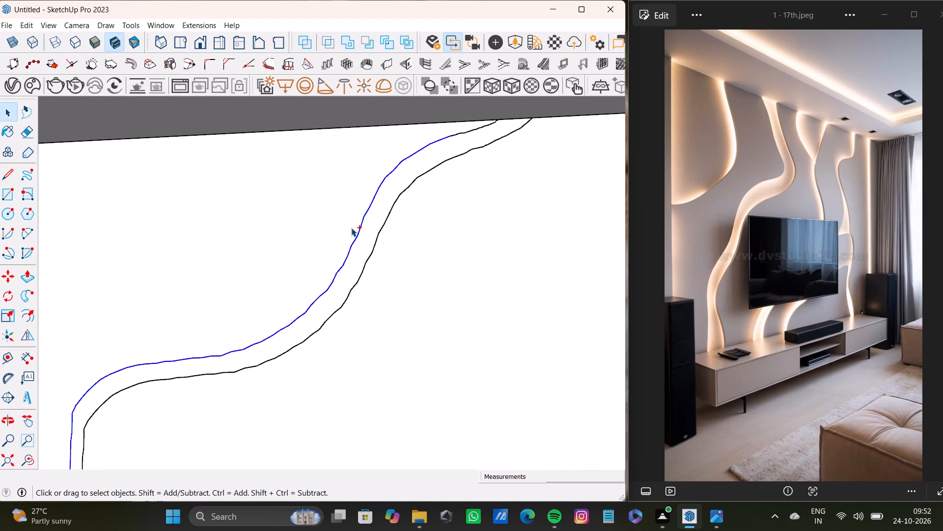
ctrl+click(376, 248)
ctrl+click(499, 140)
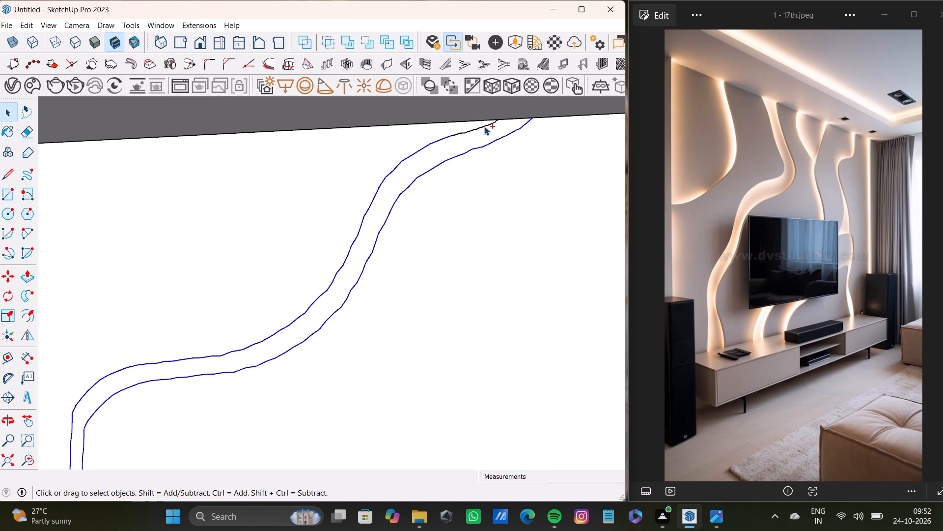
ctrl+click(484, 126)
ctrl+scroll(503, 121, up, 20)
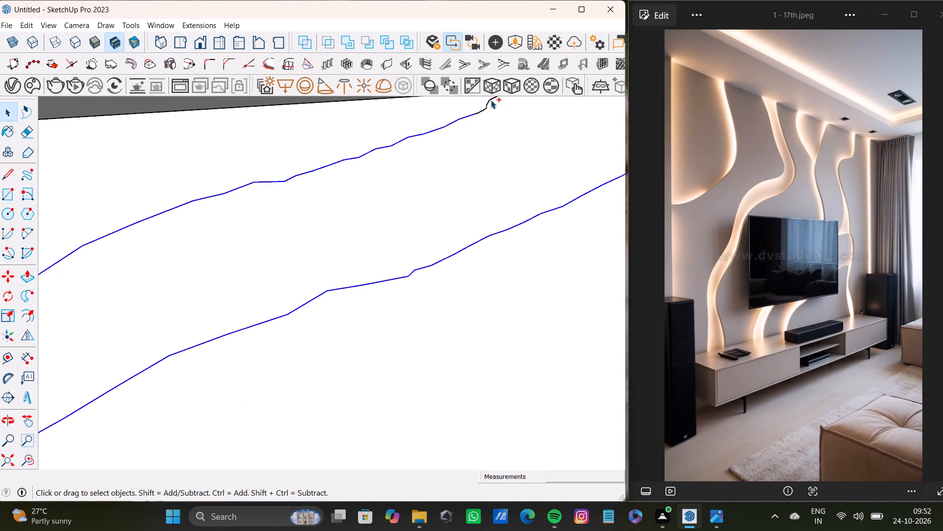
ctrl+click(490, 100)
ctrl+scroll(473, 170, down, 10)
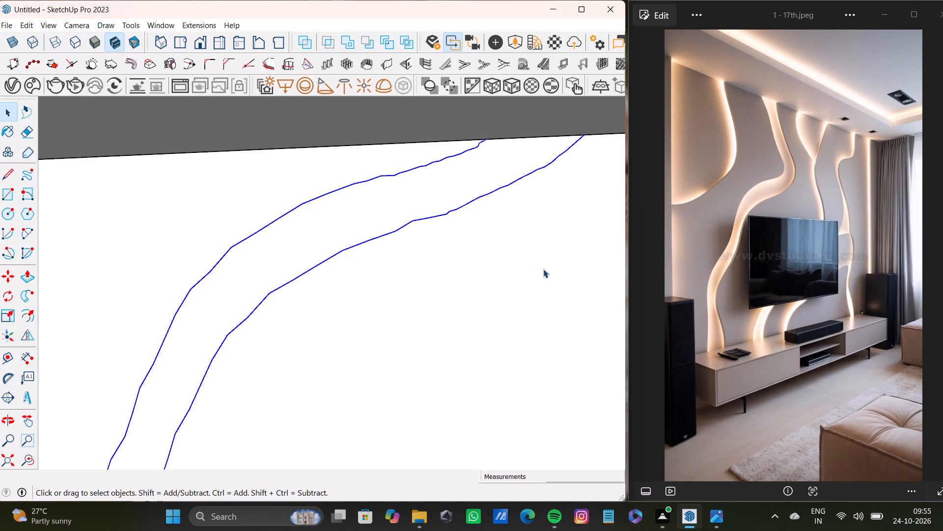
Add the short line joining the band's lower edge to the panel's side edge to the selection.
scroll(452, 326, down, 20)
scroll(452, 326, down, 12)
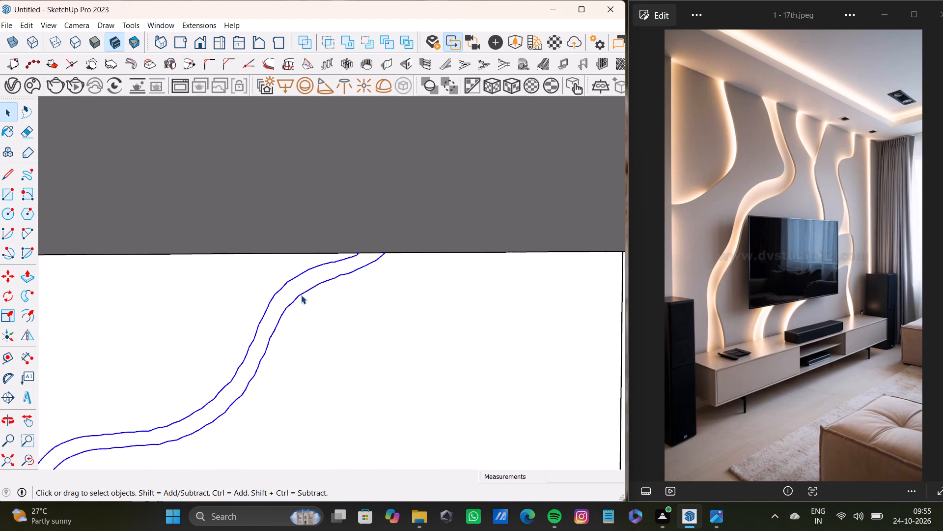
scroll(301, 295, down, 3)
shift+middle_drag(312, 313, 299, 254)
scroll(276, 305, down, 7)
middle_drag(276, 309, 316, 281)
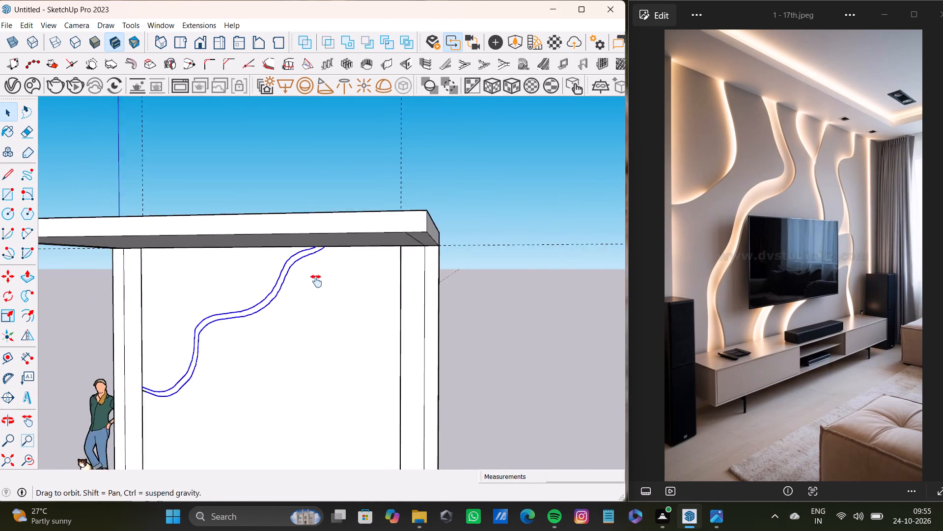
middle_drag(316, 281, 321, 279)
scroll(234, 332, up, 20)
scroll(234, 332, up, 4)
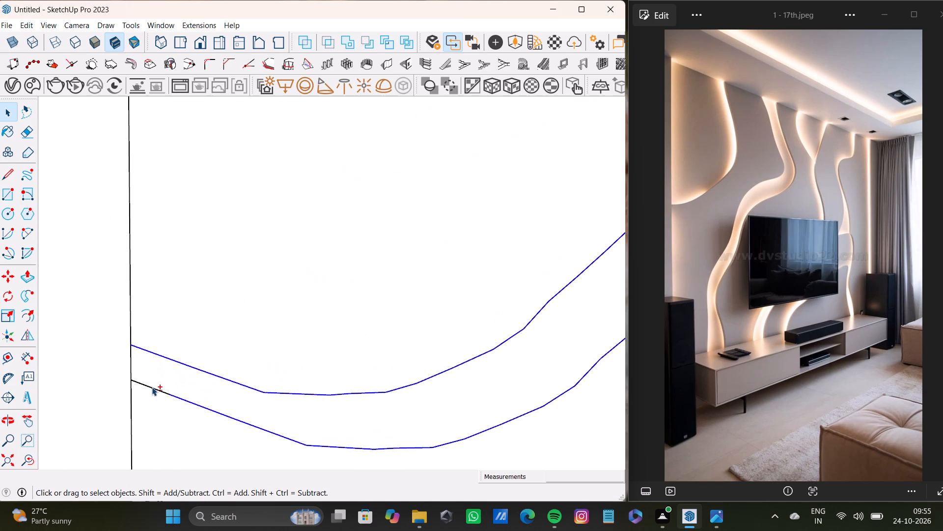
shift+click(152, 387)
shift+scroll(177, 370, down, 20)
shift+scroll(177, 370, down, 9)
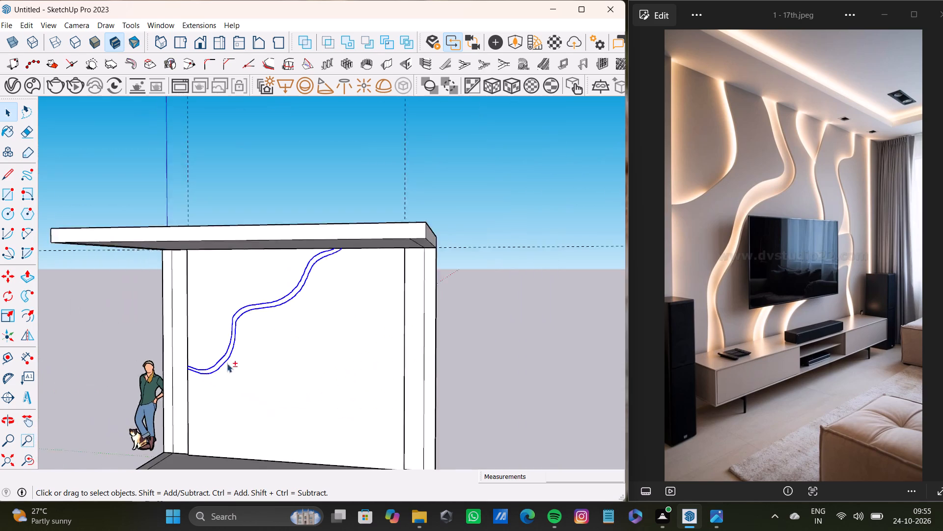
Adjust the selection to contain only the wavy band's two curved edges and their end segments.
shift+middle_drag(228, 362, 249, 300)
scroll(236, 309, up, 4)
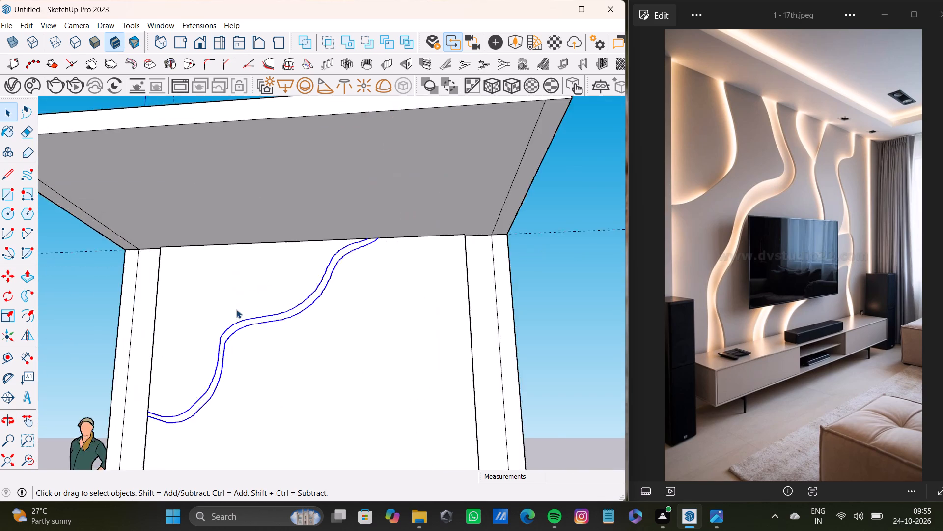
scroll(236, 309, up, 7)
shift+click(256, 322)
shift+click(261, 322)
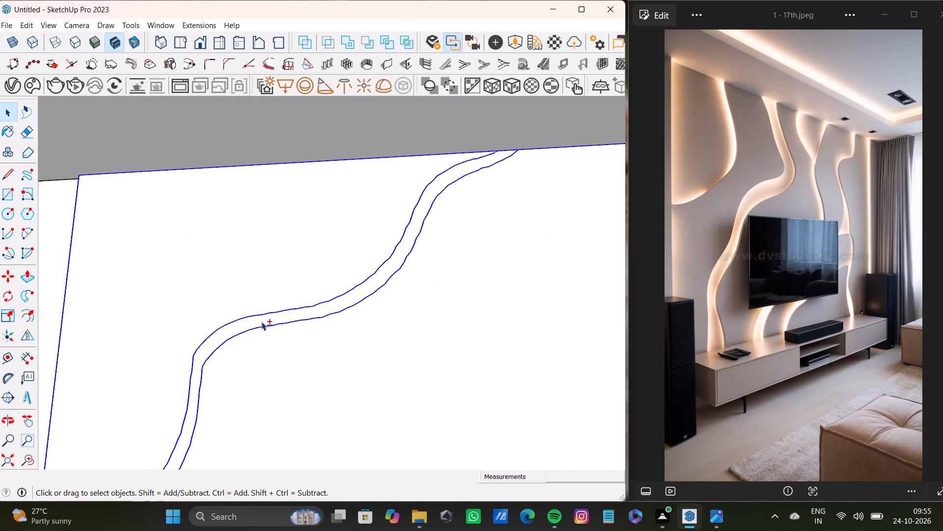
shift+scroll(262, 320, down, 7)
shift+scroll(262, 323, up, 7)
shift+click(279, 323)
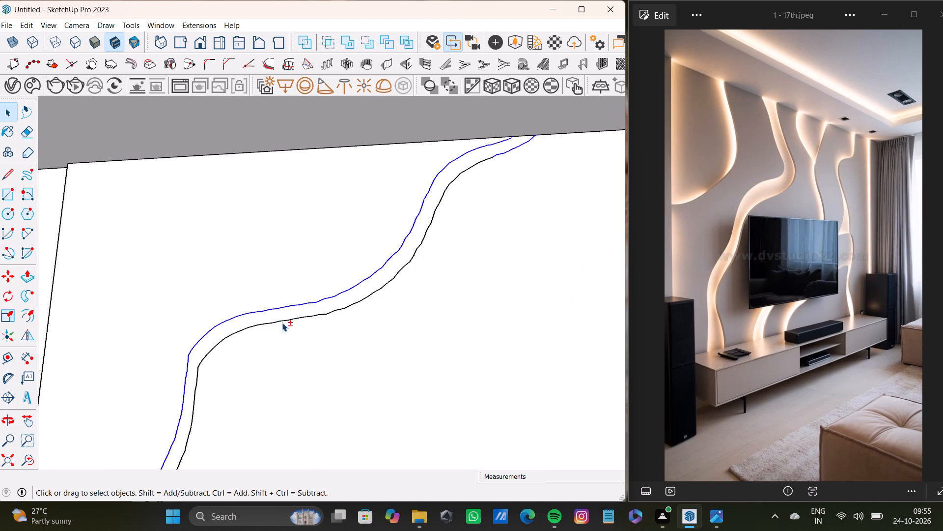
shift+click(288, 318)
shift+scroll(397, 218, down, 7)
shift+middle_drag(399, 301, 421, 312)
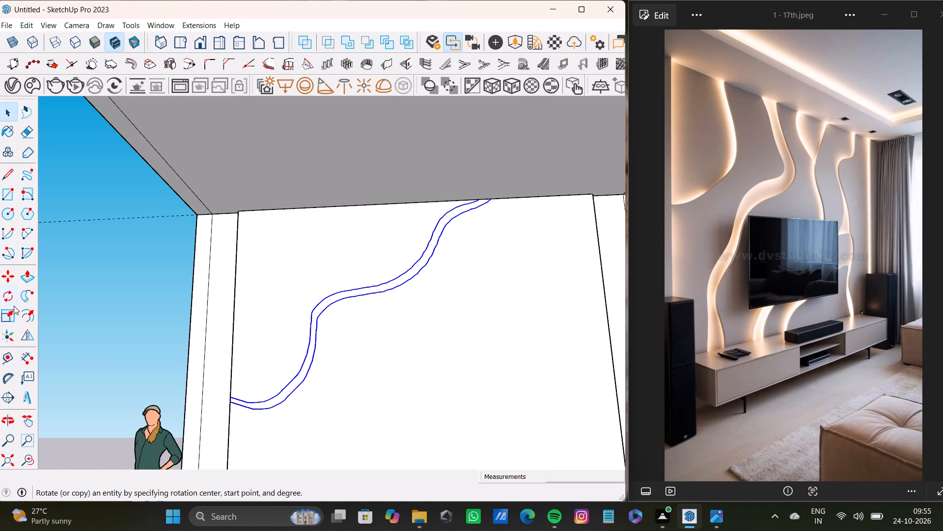
Draw a wavy freehand curve from the band's lower edge down across the TV panel to its side edge farthest from the origin.
click(28, 172)
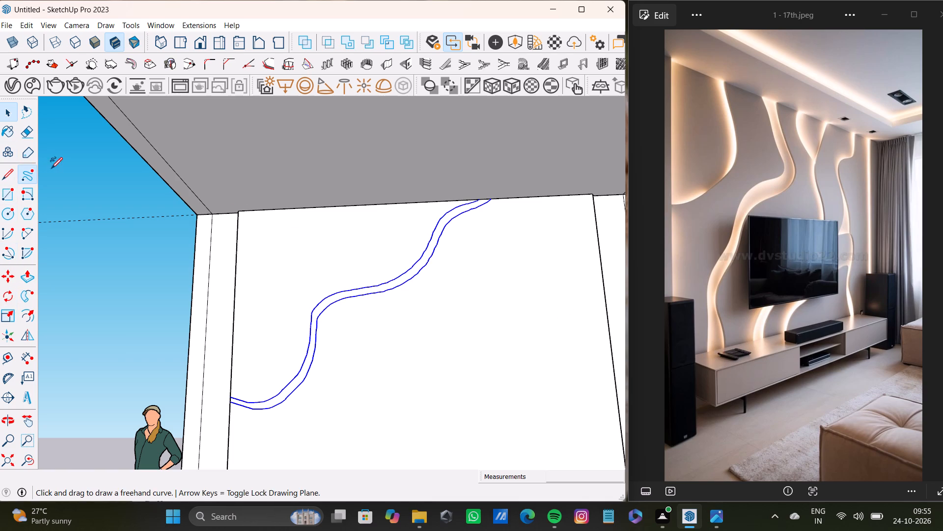
scroll(557, 321, down, 3)
shift+middle_drag(528, 329, 358, 311)
click(296, 257)
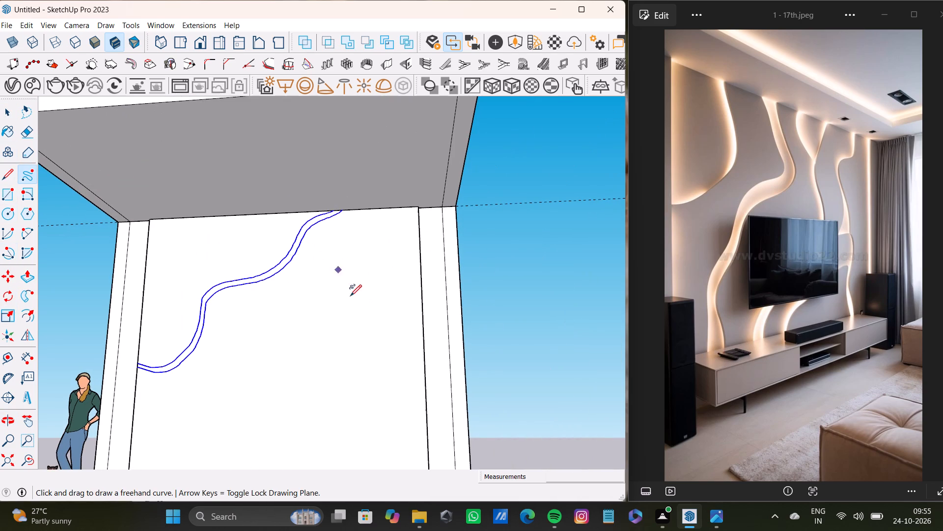
drag(296, 256, 326, 293)
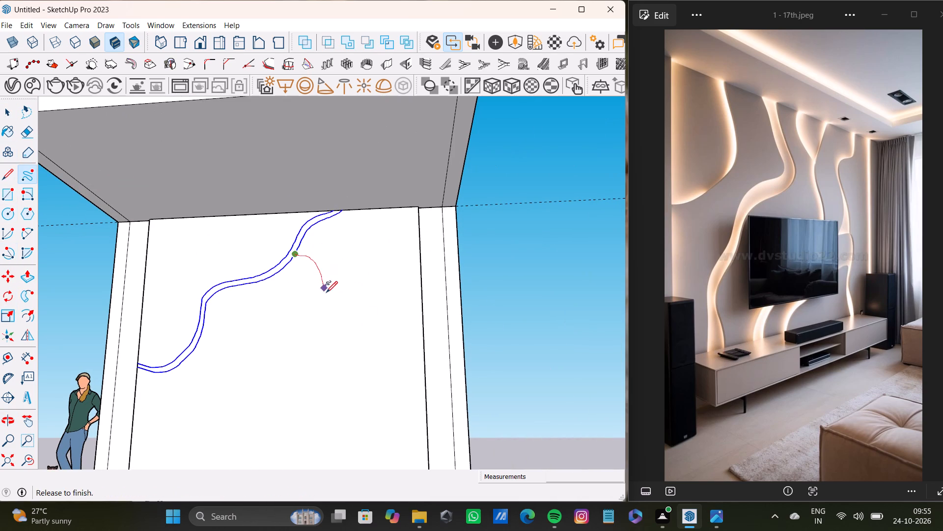
drag(326, 293, 426, 331)
Extend the new curve's end with a short freehand segment across the small gap to the panel's far side edge.
scroll(421, 339, up, 15)
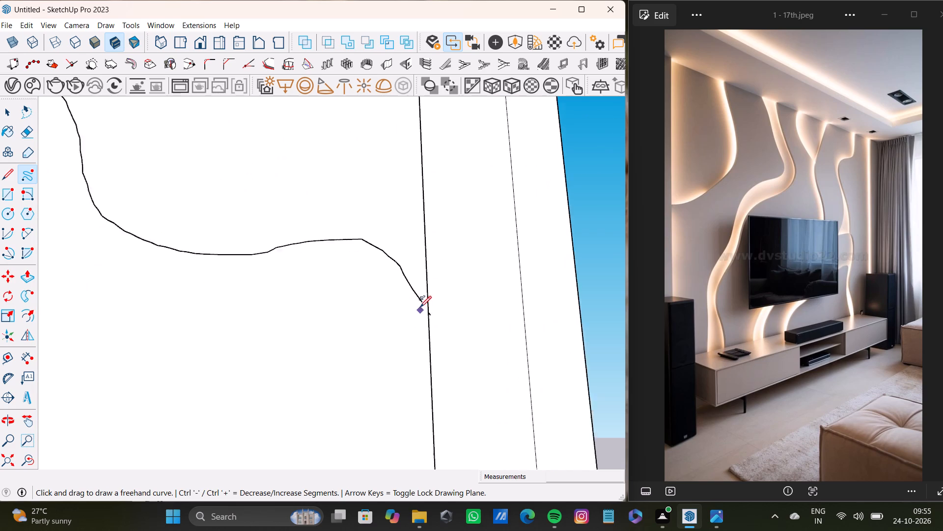
scroll(420, 307, up, 1)
drag(420, 293, 436, 316)
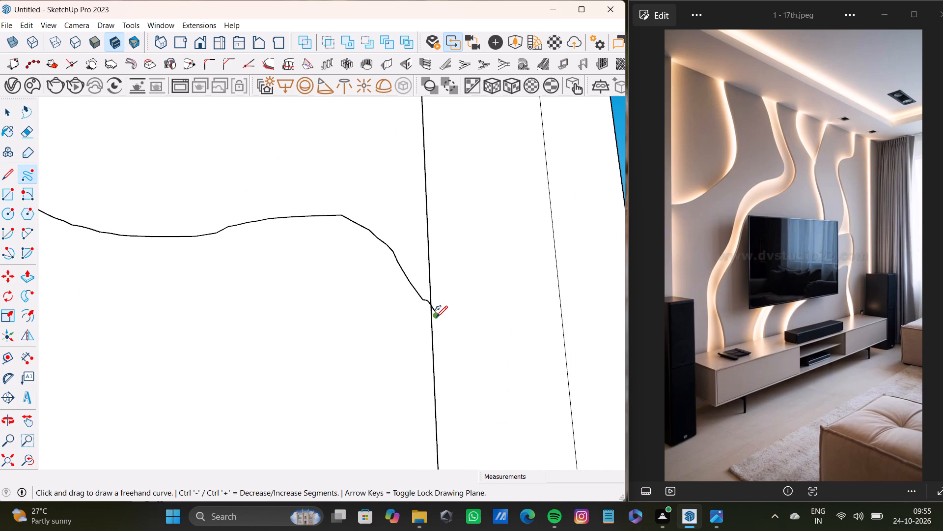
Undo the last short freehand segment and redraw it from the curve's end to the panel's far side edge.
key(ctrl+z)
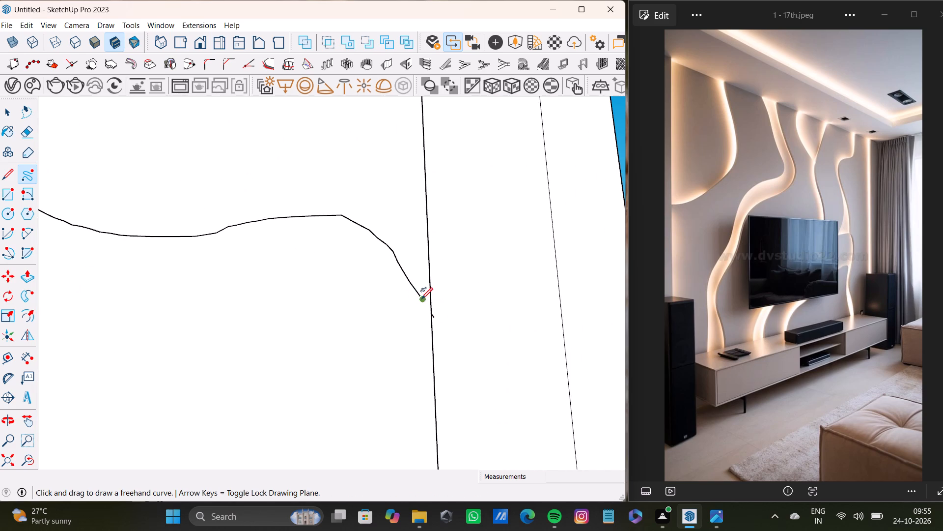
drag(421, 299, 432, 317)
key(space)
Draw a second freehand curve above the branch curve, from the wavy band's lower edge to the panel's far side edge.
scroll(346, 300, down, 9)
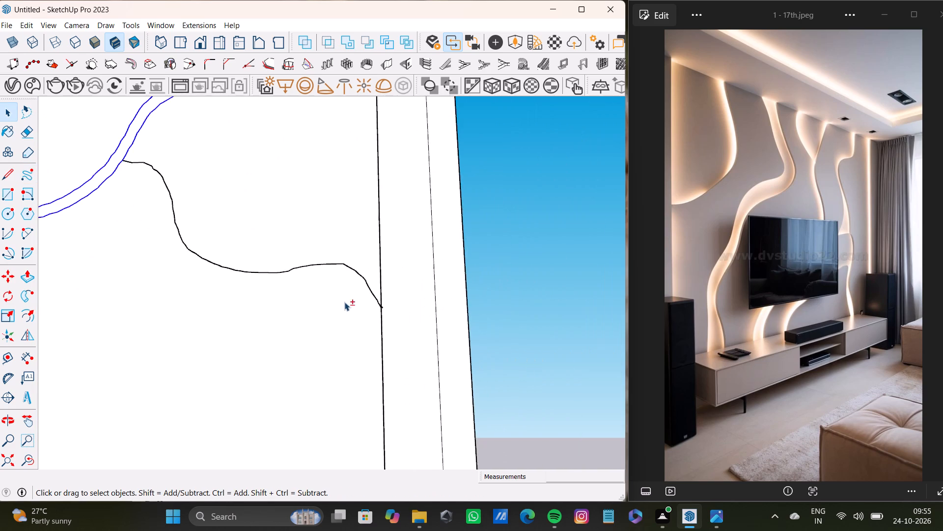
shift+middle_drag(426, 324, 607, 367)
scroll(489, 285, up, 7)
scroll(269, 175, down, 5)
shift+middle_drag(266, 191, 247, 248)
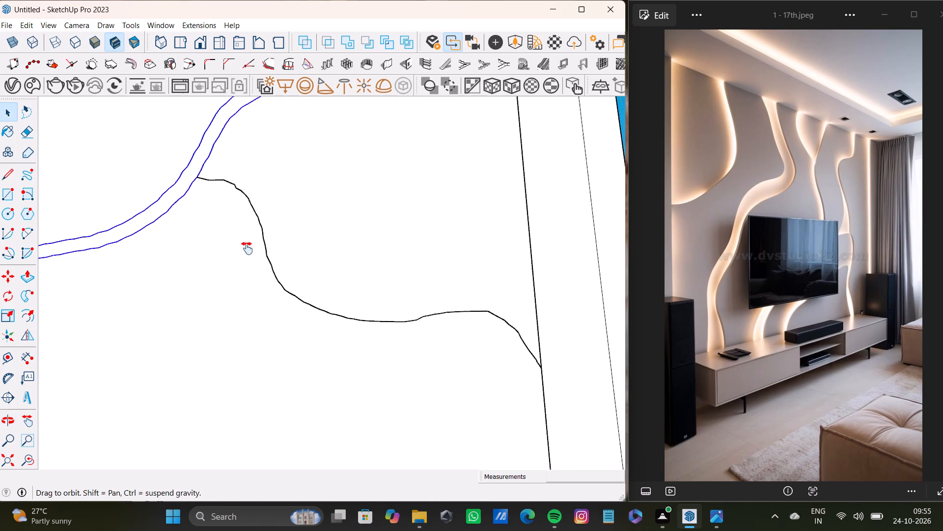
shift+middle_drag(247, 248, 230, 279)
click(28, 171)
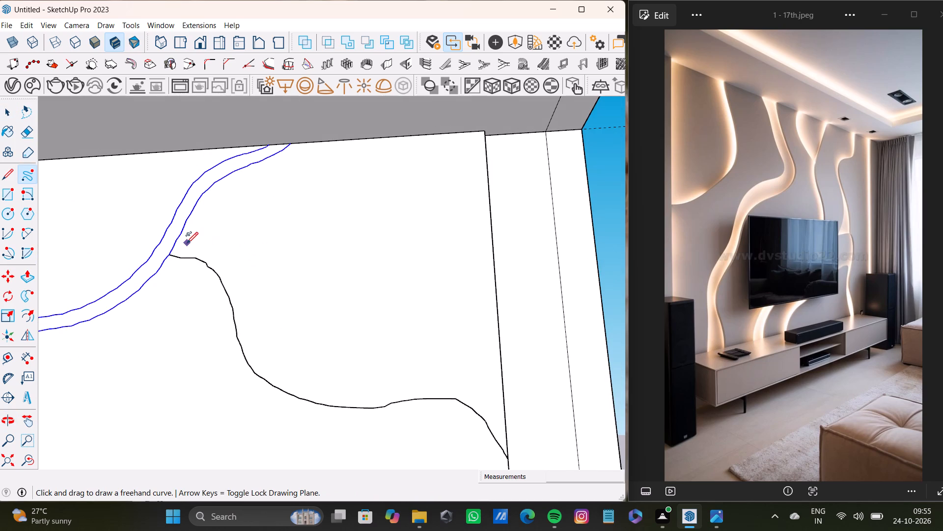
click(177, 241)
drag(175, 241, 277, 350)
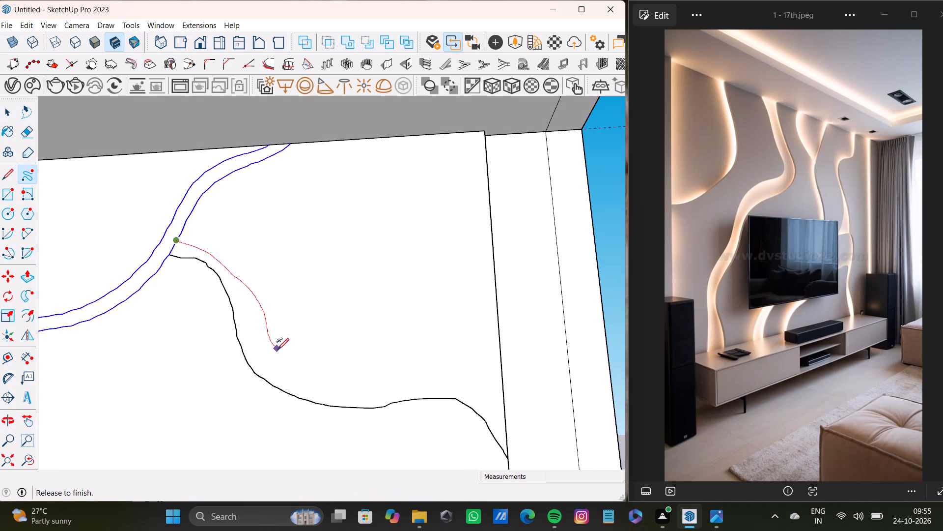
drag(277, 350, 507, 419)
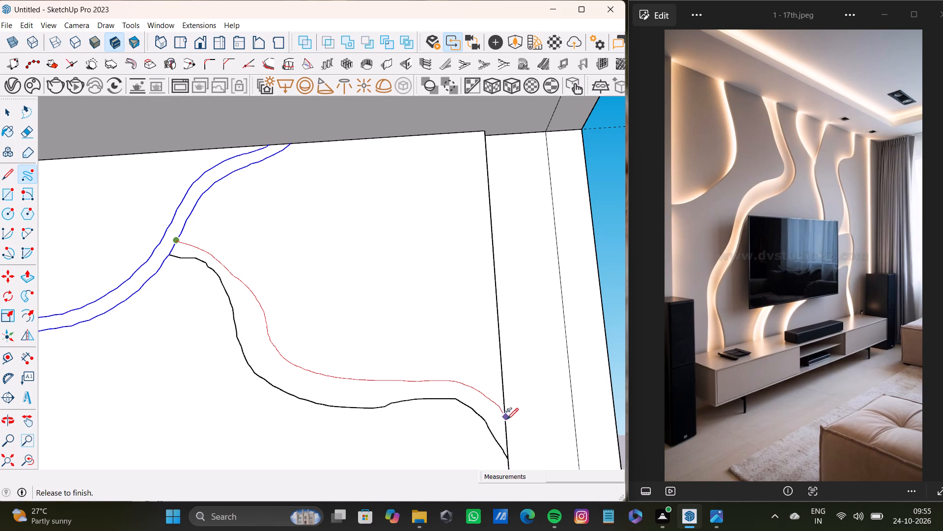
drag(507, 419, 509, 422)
Undo the freehand drawing on the TV panel until all wavy bands and curves are removed.
scroll(382, 384, down, 9)
shift+middle_drag(370, 385, 464, 335)
scroll(279, 349, up, 4)
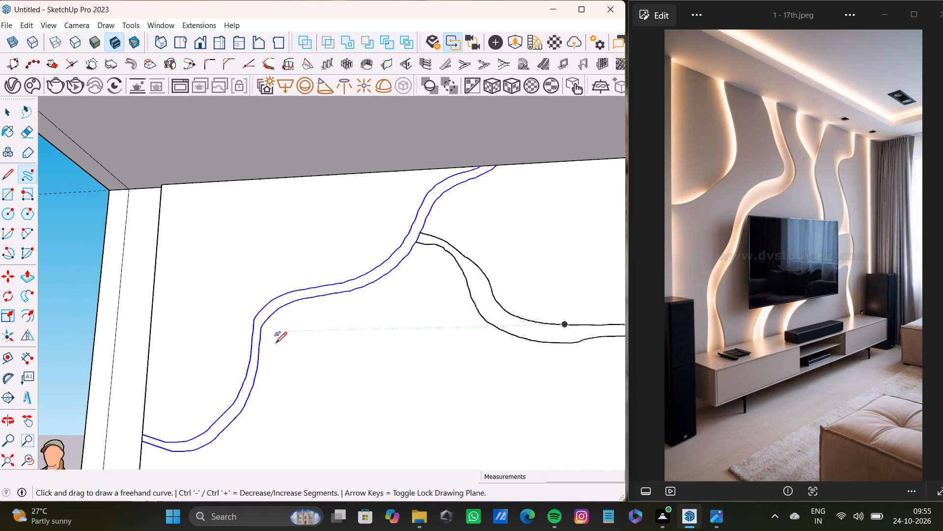
scroll(276, 343, down, 8)
middle_drag(296, 352, 273, 308)
key(ctrl+z)
key(ctrl+z)
key(ctrl+z)
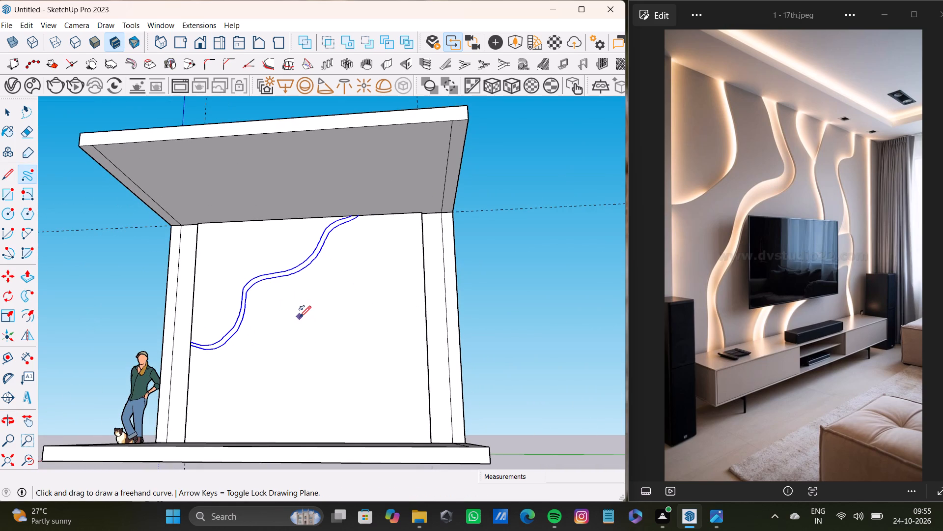
key(ctrl+z)
key(ctrl+z)
key(ctrl+z)
key(ctrl+z)
key(ctrl+z)
key(ctrl+z)
key(ctrl+z)
key(ctrl+z)
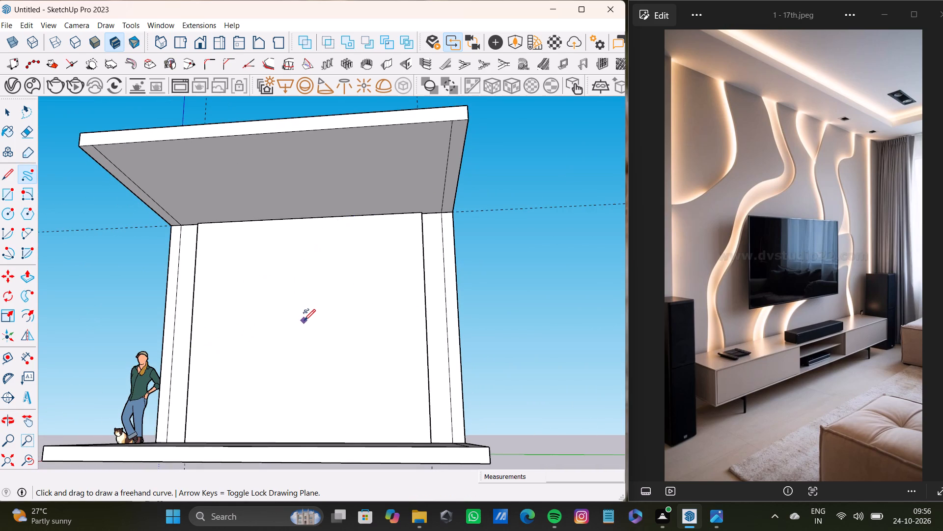
key(ctrl+z)
key(space)
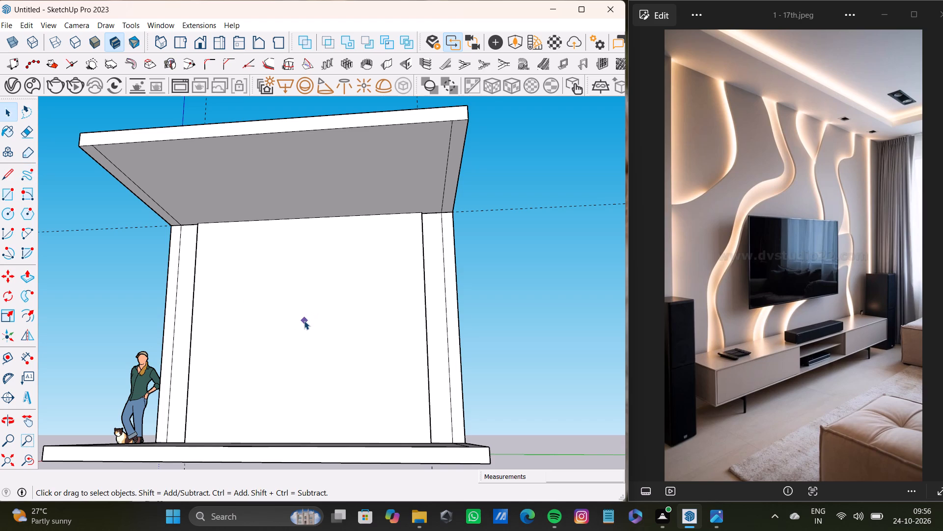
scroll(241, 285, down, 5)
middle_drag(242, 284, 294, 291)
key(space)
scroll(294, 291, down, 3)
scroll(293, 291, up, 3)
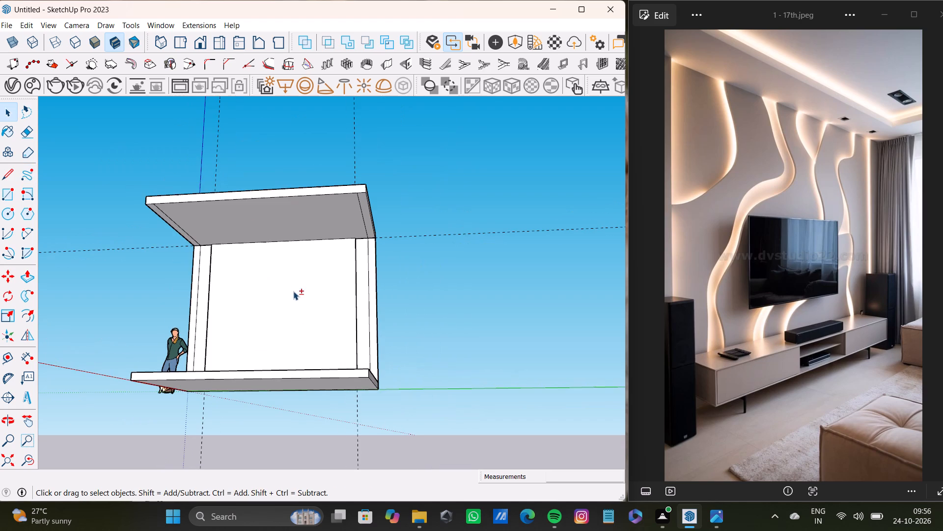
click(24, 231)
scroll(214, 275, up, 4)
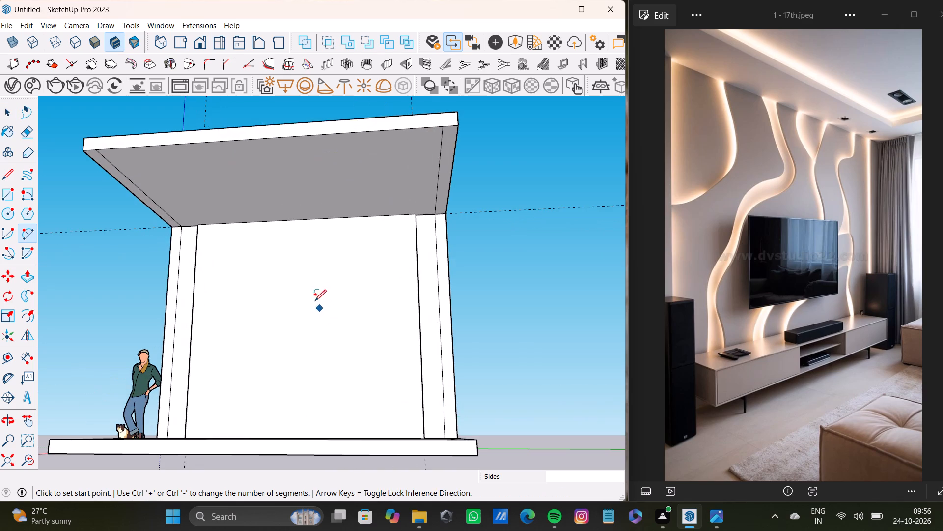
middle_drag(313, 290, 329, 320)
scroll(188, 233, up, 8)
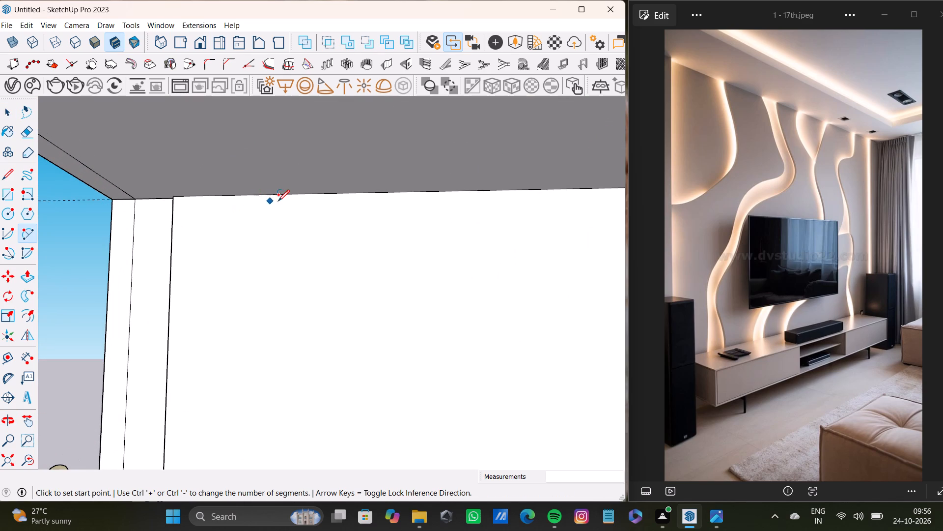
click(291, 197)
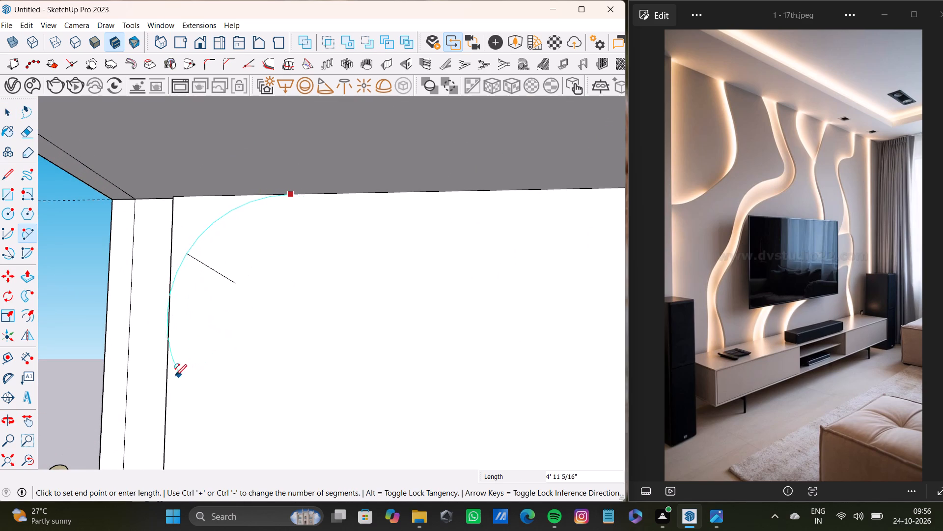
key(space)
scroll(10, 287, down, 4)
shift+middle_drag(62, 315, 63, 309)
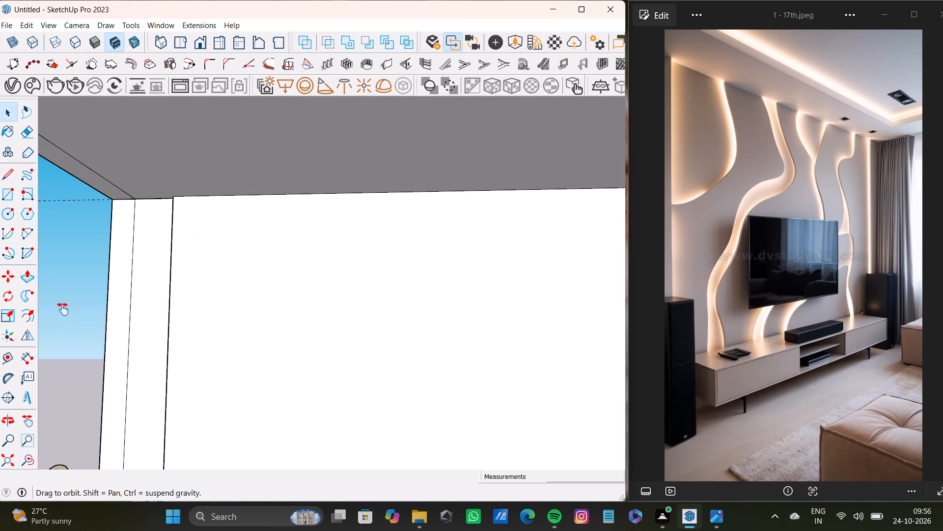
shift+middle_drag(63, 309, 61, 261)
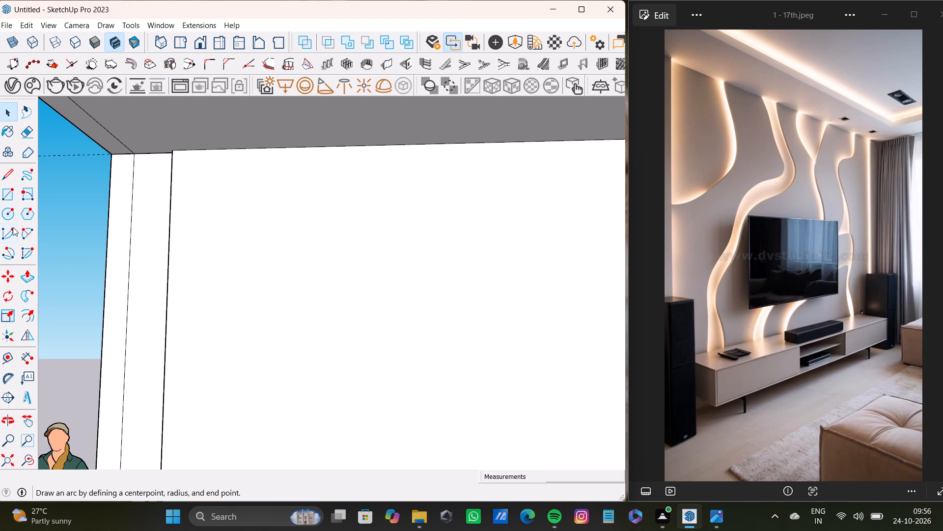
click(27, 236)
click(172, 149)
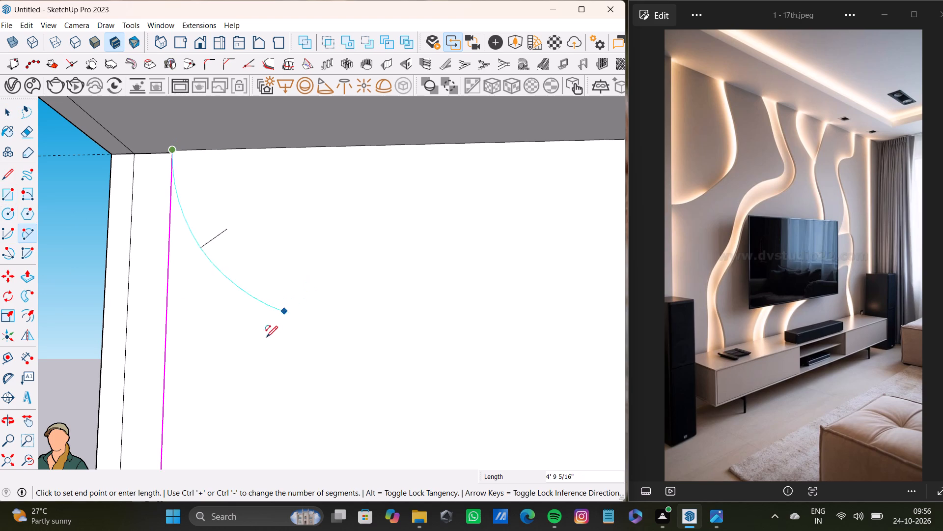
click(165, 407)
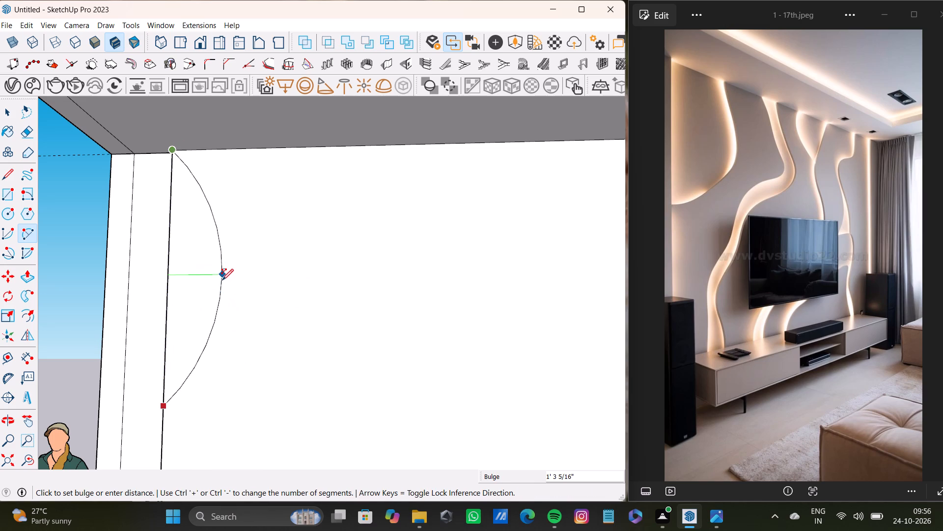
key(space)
Place a horizontal guide across the TV panel about 4' 13/16" below its top edge.
scroll(200, 327, down, 8)
shift+middle_drag(218, 327, 212, 274)
key(t)
click(290, 185)
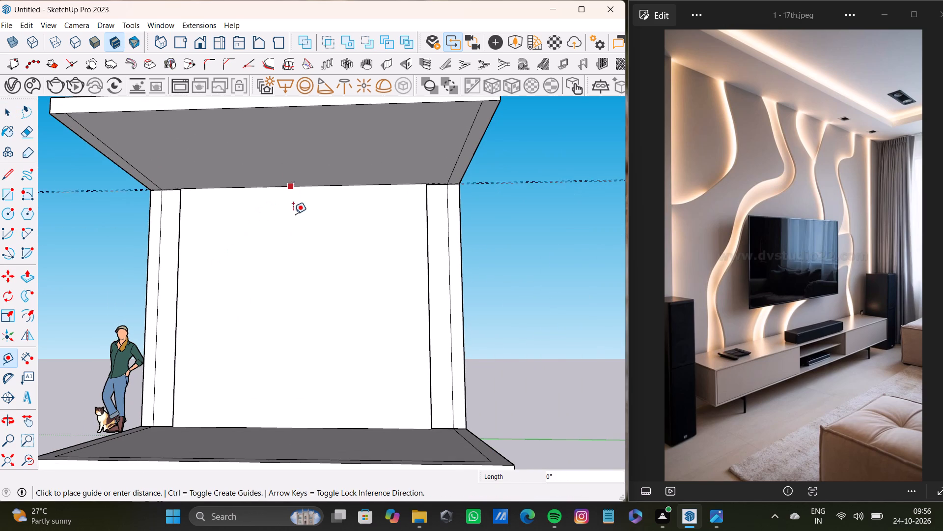
click(308, 269)
Place two vertical guides on the TV panel, one near its side edge closest to the origin and another about 7' 7 7/16" from it.
click(175, 260)
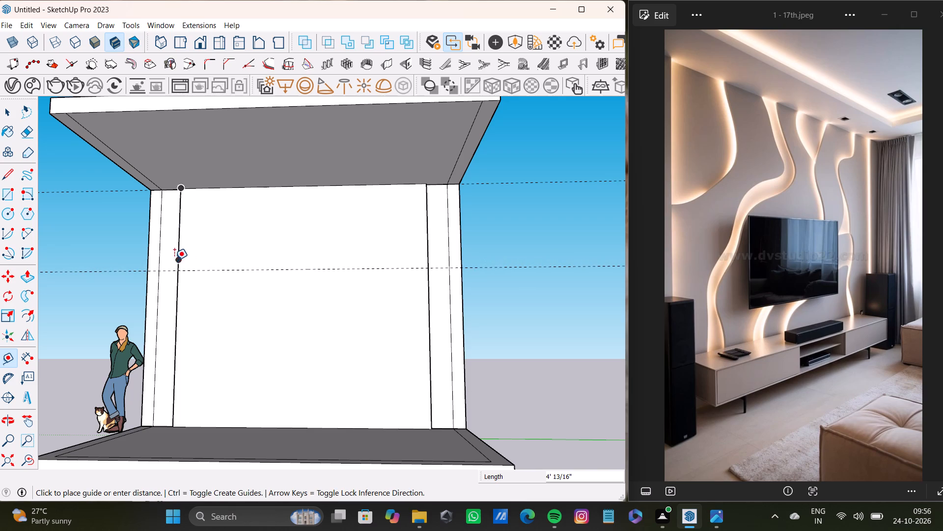
click(222, 268)
click(220, 271)
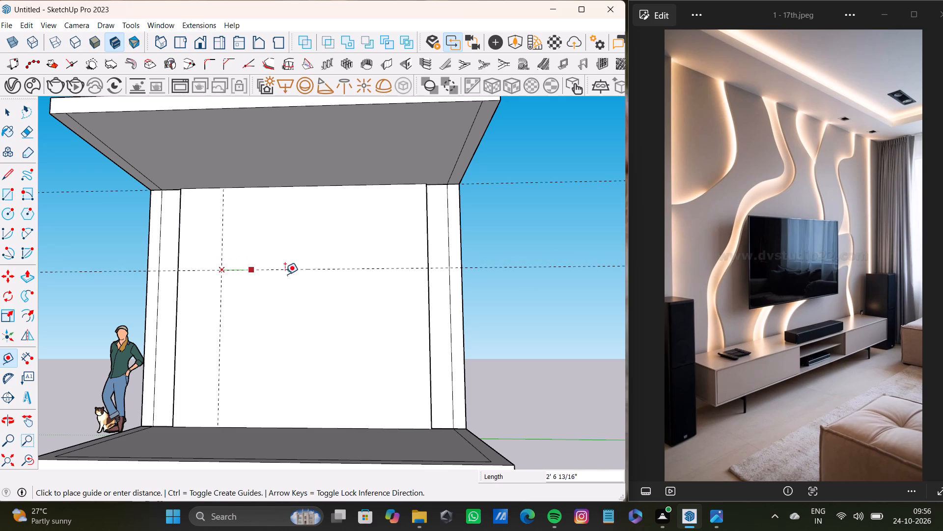
key(space)
key(t)
click(222, 250)
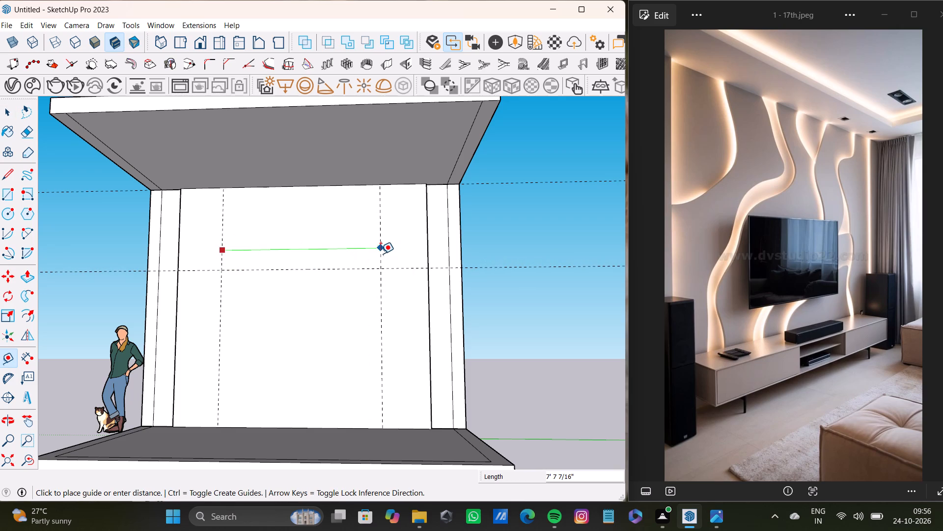
click(381, 254)
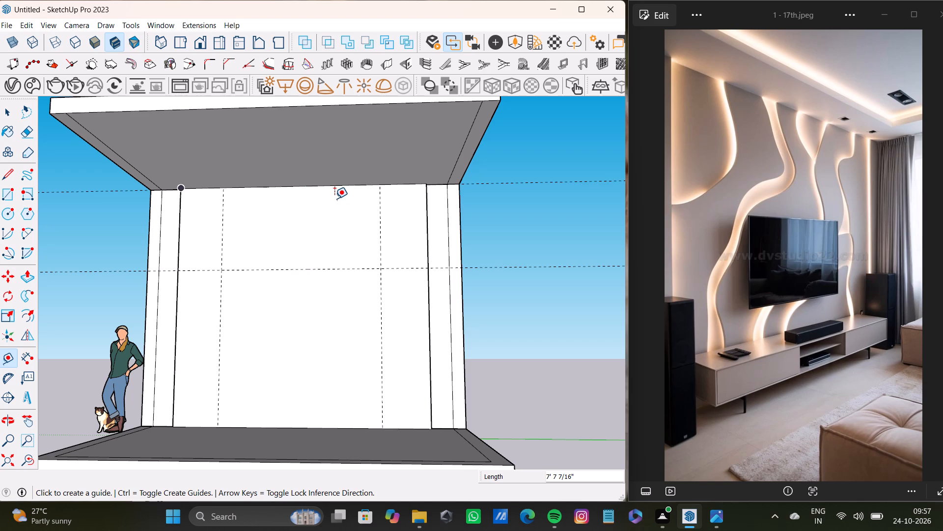
Place a second horizontal guide across the TV panel about 4' below the first horizontal guide.
scroll(278, 270, up, 7)
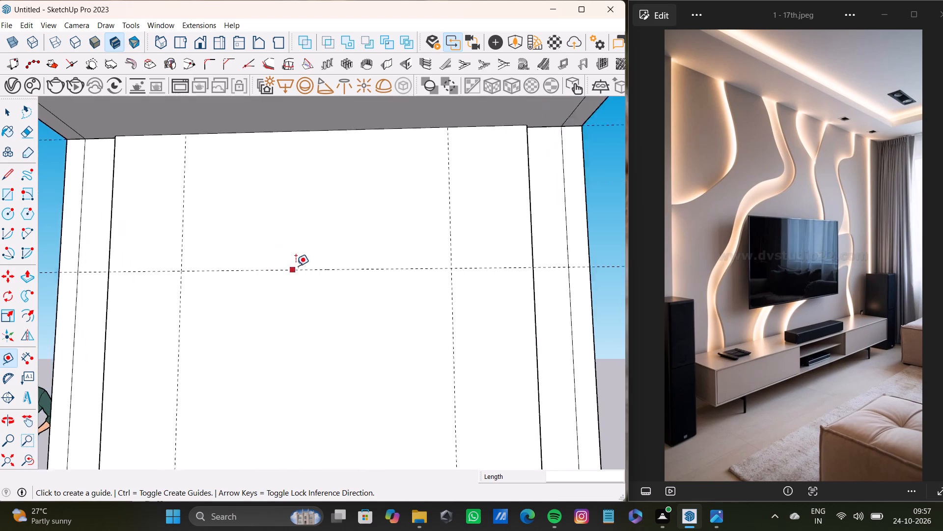
click(318, 269)
scroll(311, 299, down, 7)
shift+middle_drag(339, 315, 305, 241)
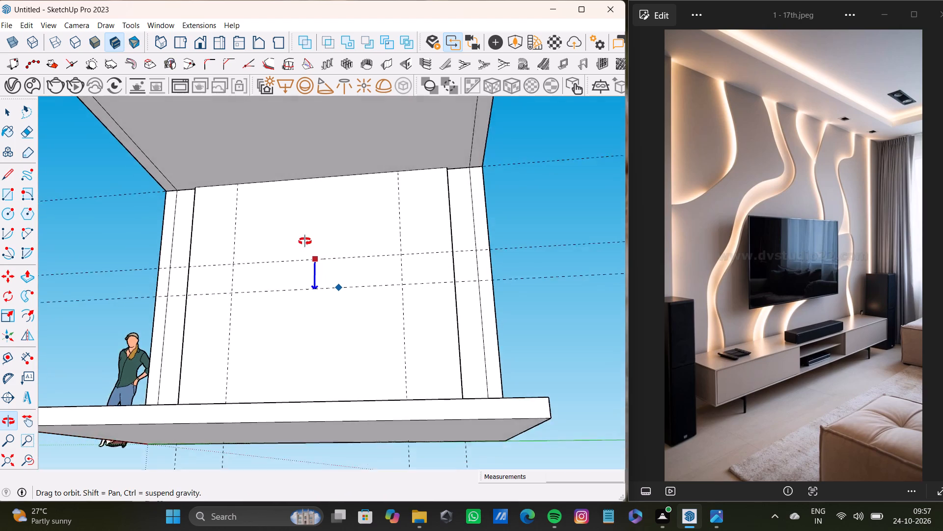
shift+middle_drag(305, 241, 304, 241)
scroll(321, 263, up, 7)
middle_drag(361, 270, 393, 310)
scroll(377, 335, down, 12)
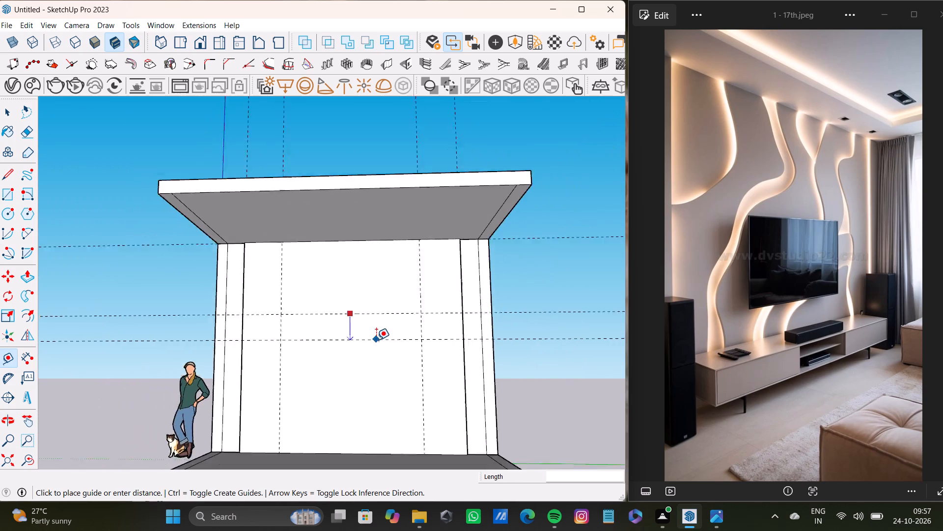
scroll(376, 340, down, 2)
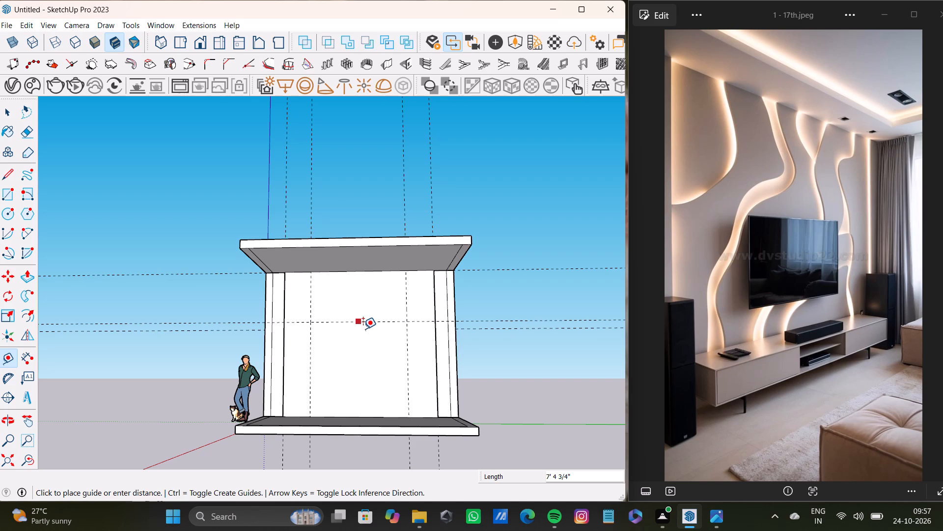
scroll(331, 343, up, 7)
shift+middle_drag(372, 341, 342, 294)
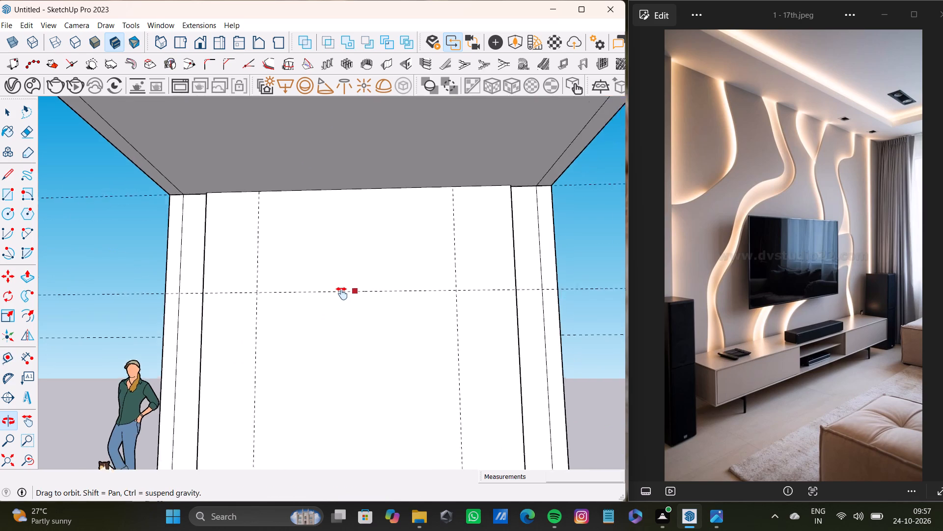
shift+middle_drag(342, 294, 341, 301)
scroll(362, 318, up, 4)
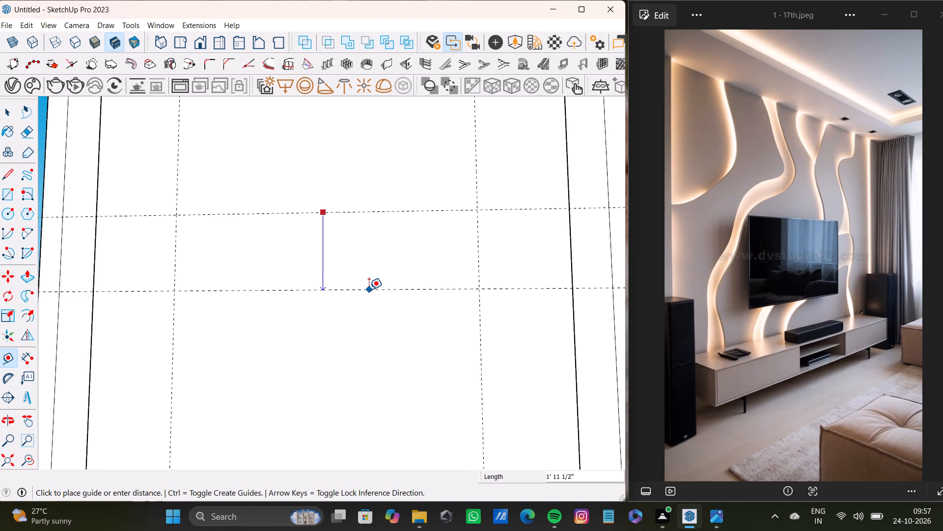
scroll(360, 270, down, 20)
shift+middle_drag(286, 268, 270, 308)
scroll(295, 320, up, 8)
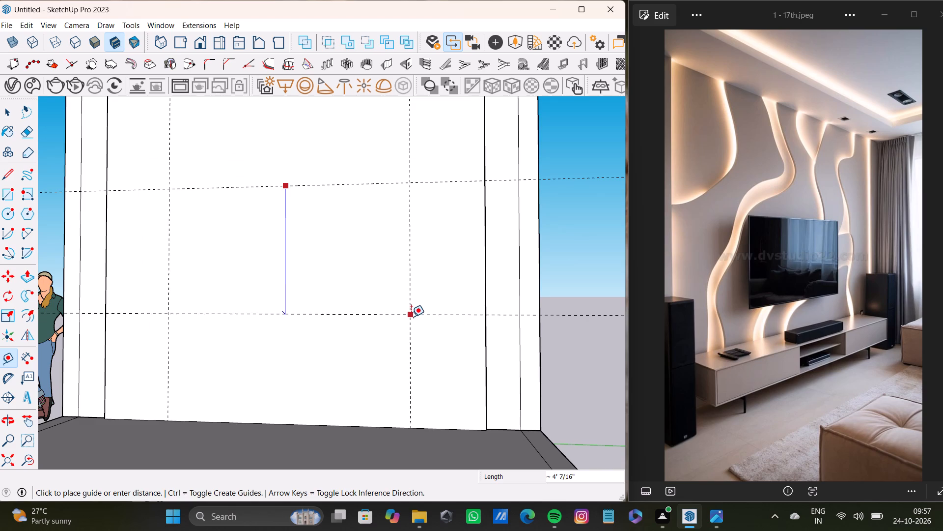
click(412, 320)
Place a third vertical guide on the TV panel roughly midway between the two existing vertical guides.
drag(168, 280, 172, 281)
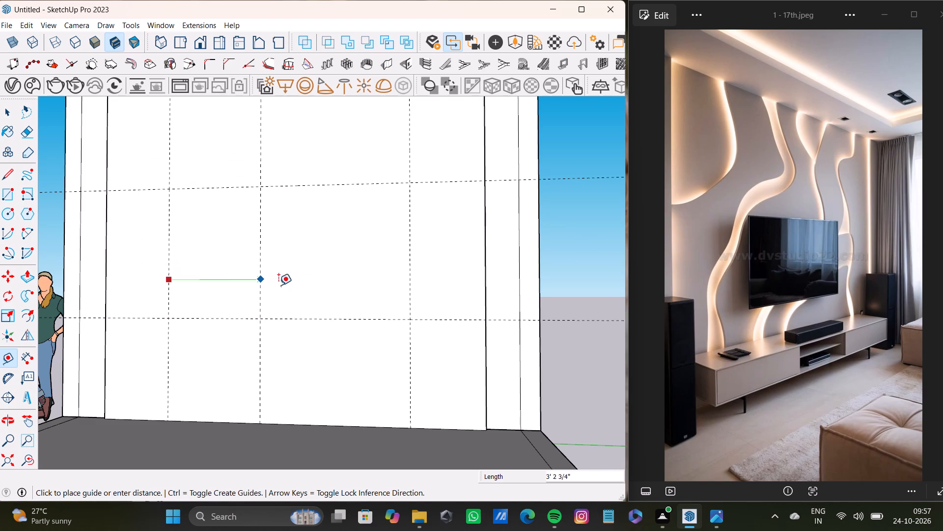
click(293, 291)
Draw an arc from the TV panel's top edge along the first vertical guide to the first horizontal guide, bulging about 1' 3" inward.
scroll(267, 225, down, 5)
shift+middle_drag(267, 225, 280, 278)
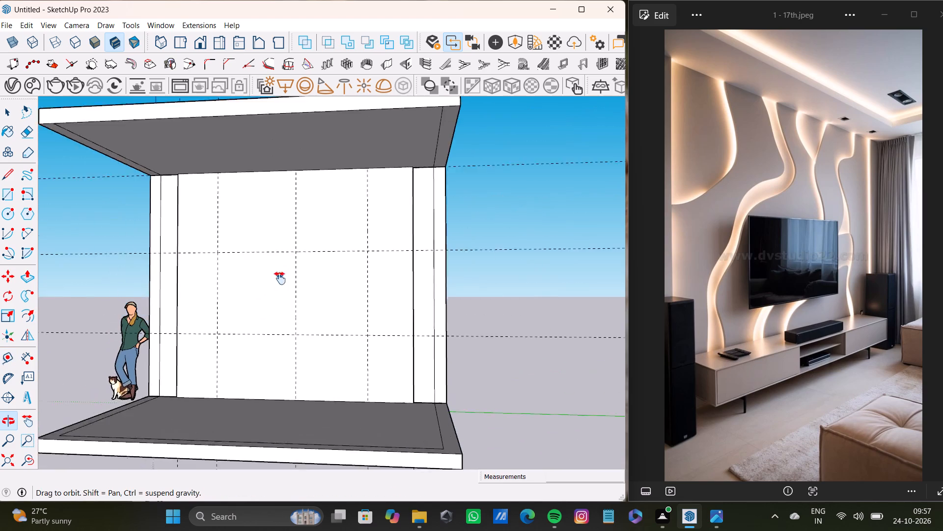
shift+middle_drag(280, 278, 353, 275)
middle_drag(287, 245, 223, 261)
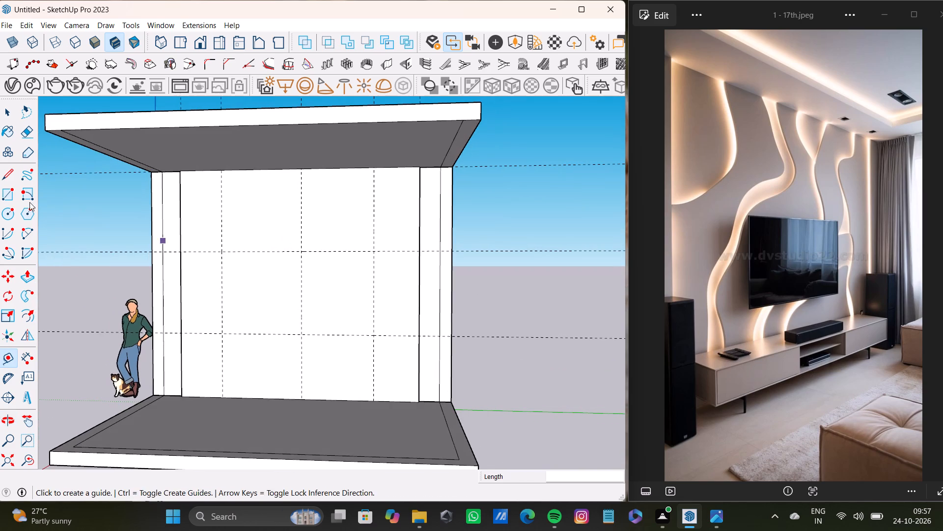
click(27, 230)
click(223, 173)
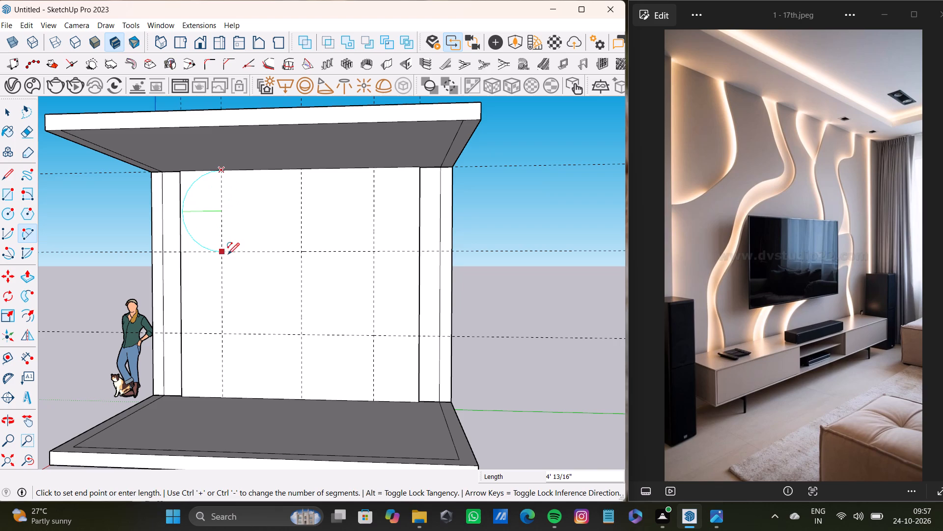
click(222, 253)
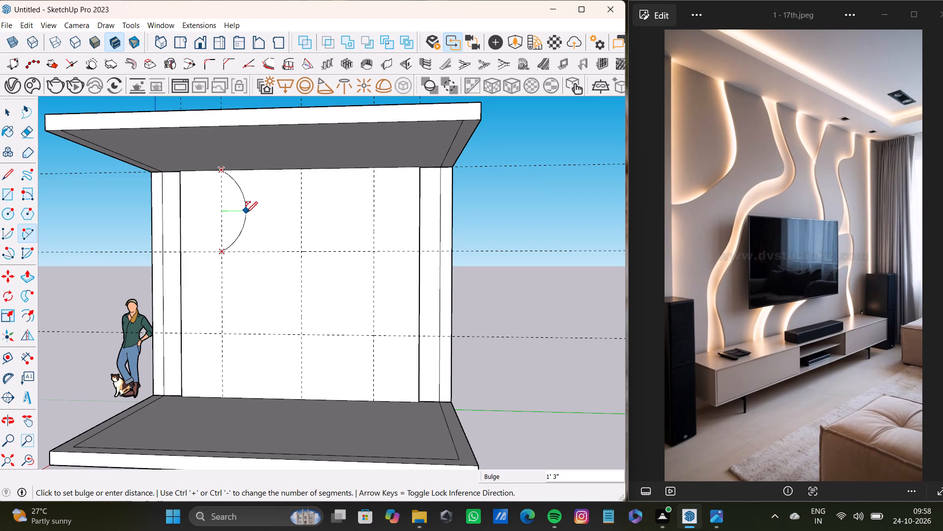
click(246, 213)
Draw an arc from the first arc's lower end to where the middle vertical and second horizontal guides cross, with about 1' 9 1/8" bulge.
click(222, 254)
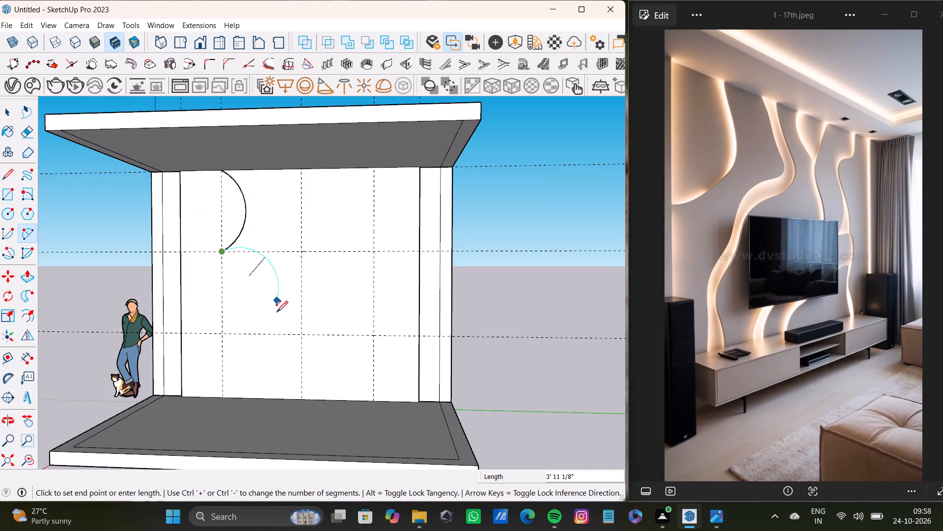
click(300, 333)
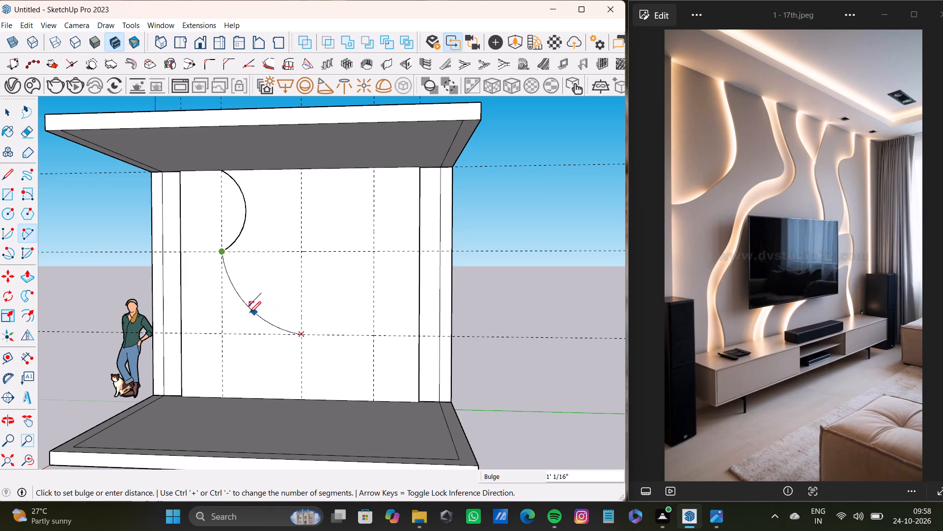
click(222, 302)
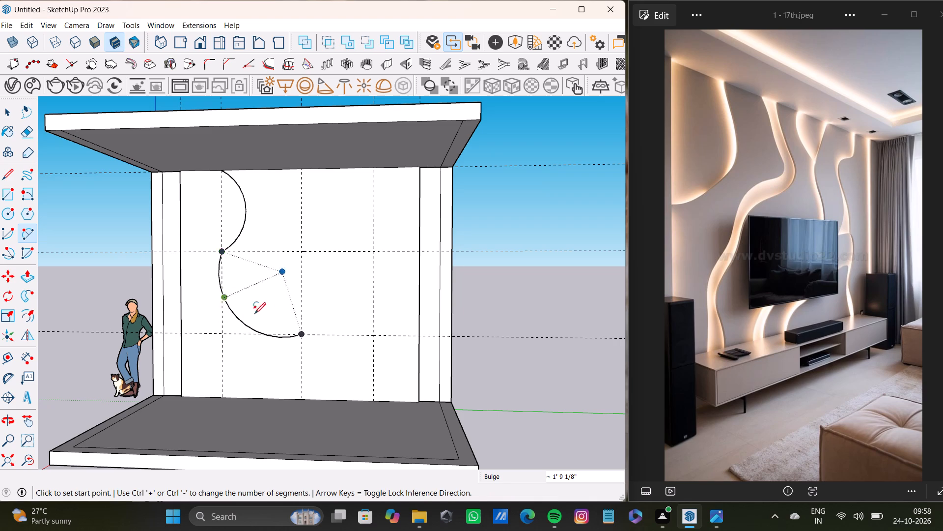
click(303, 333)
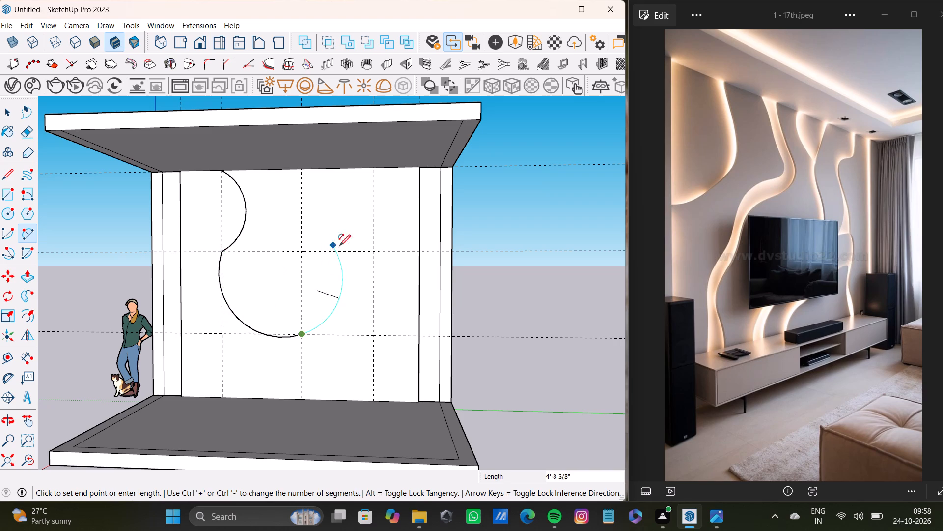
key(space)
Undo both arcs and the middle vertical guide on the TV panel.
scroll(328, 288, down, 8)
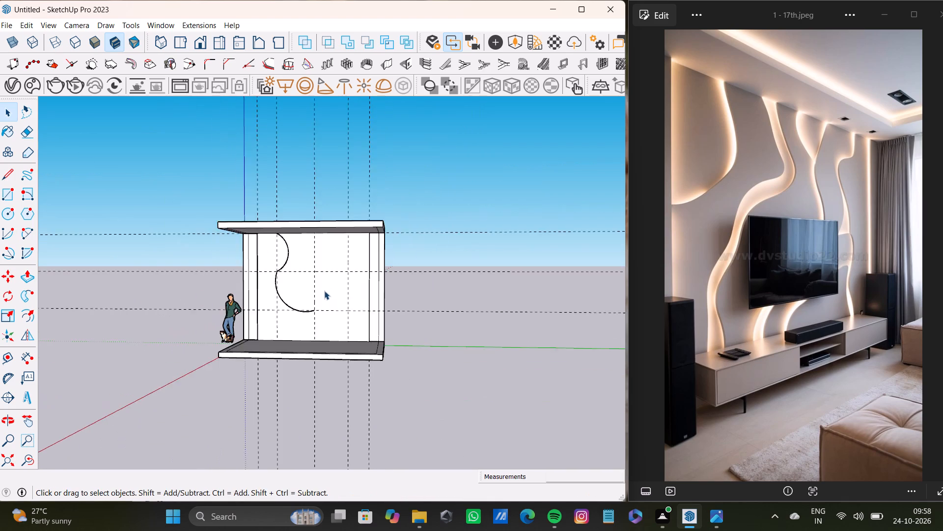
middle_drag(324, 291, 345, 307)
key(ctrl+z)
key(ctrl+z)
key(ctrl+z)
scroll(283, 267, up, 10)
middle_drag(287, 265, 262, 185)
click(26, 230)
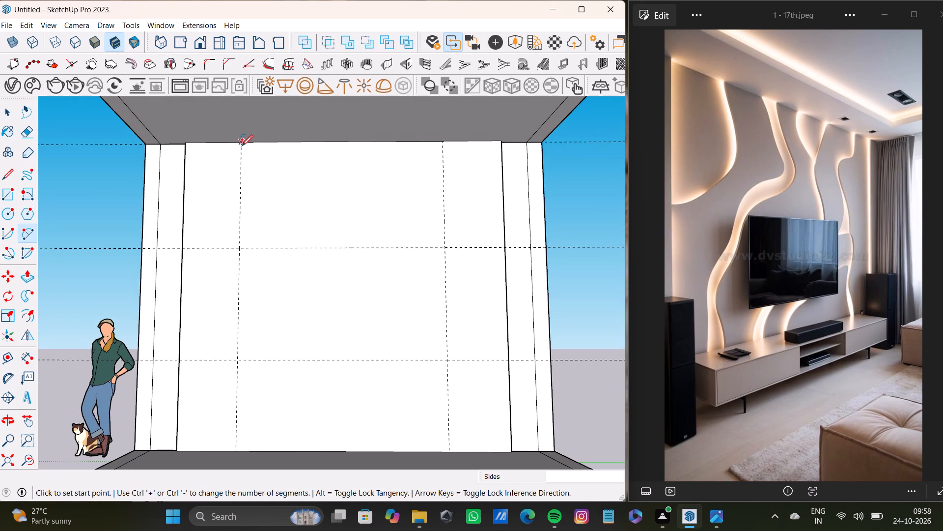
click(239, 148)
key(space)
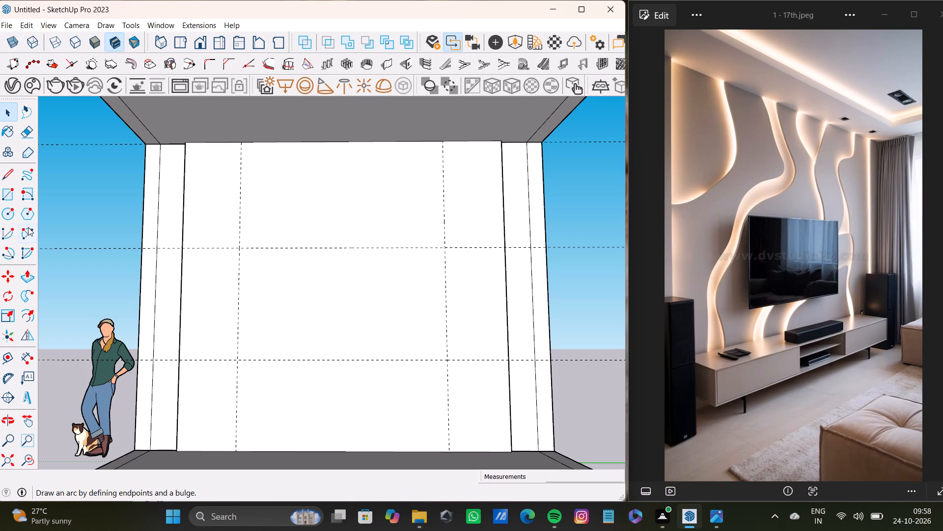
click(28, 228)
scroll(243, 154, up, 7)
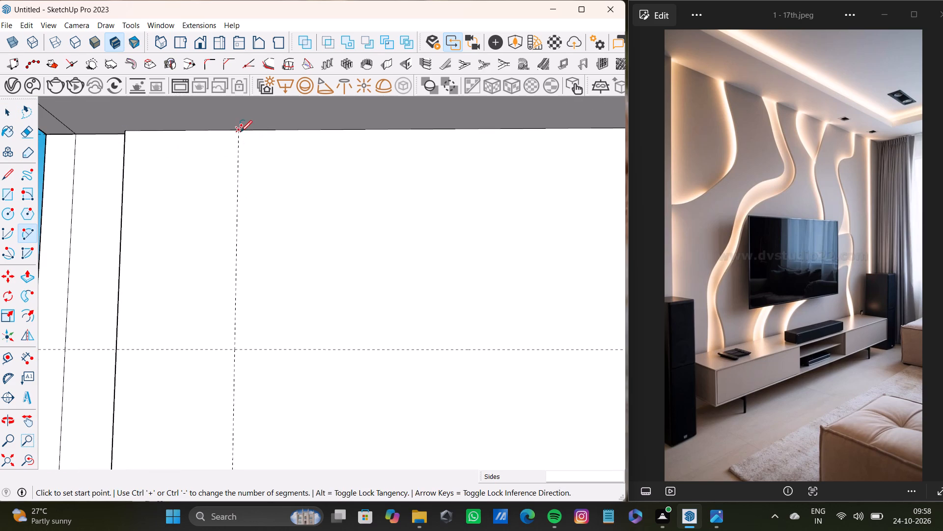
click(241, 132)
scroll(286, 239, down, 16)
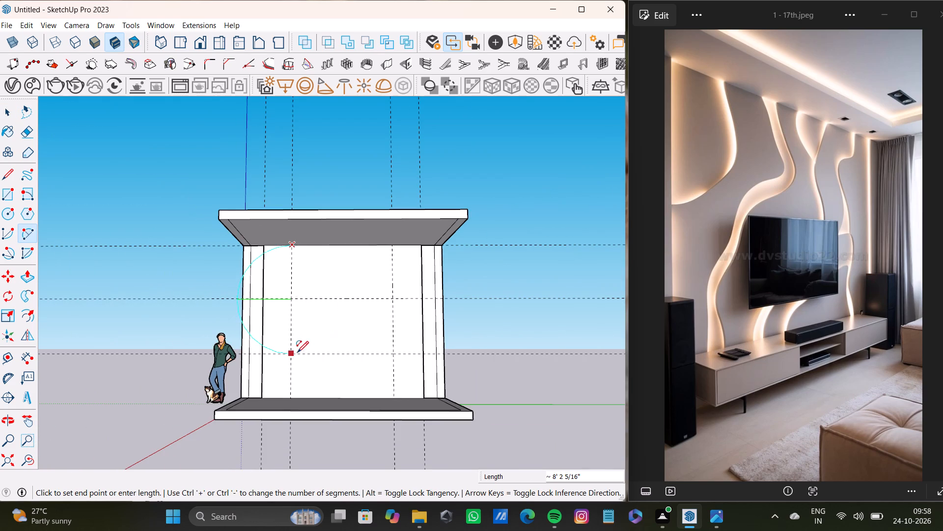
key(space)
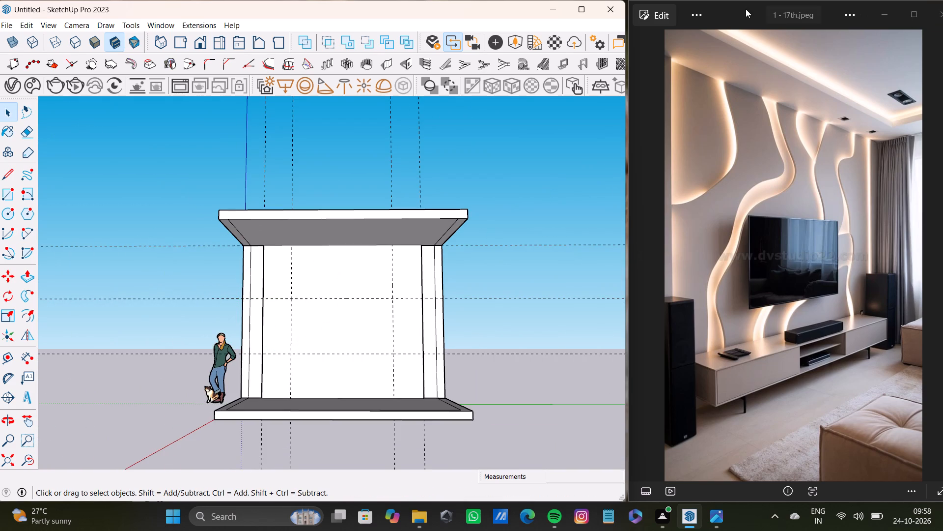
Close the reference photo window.
drag(745, 9, 657, 16)
click(849, 12)
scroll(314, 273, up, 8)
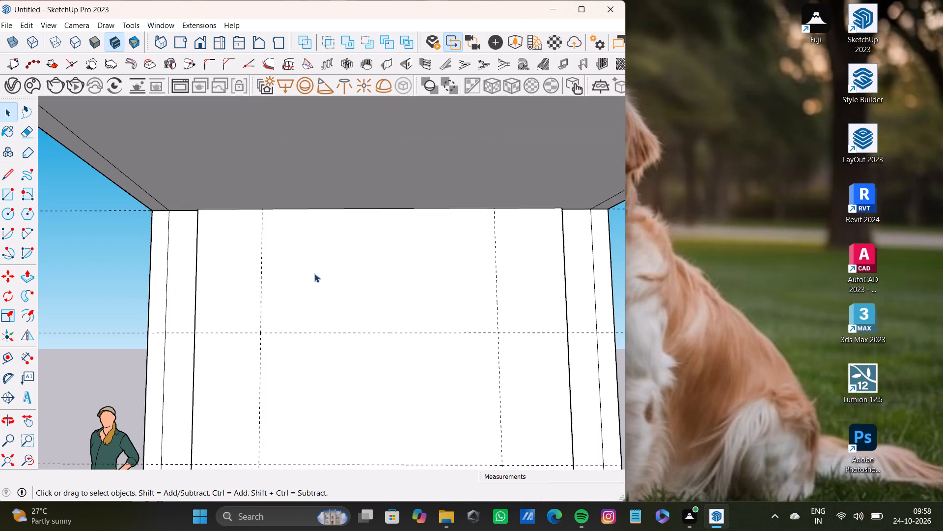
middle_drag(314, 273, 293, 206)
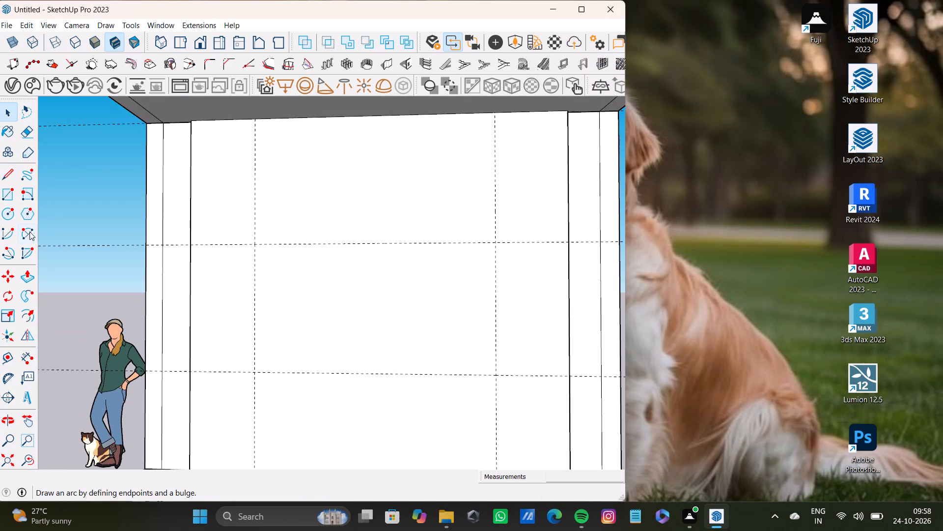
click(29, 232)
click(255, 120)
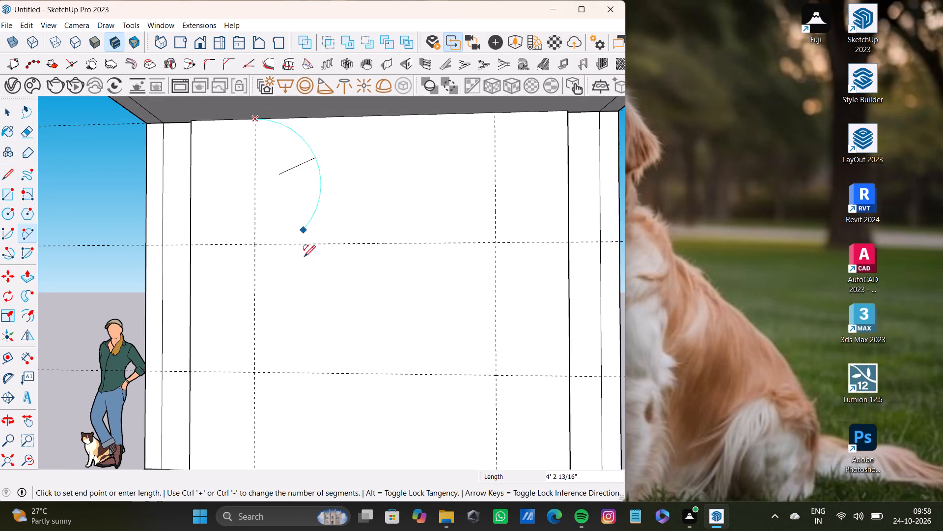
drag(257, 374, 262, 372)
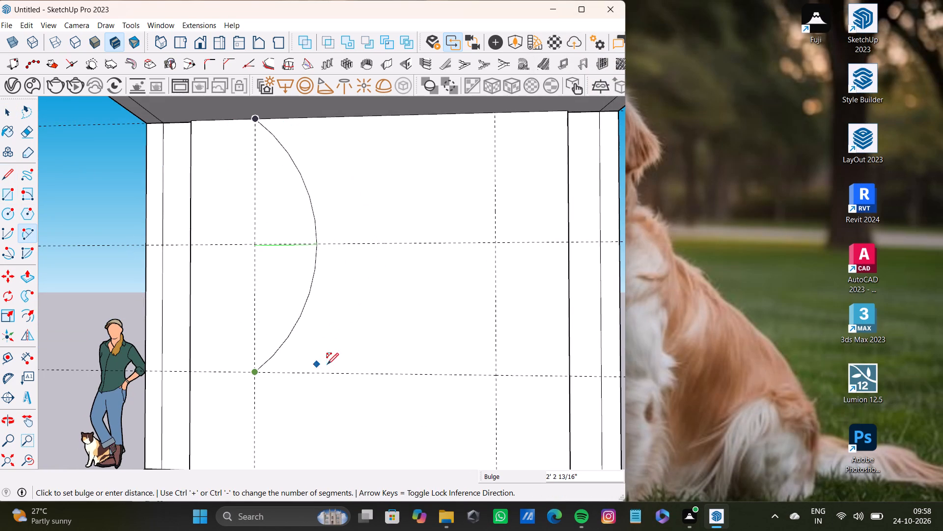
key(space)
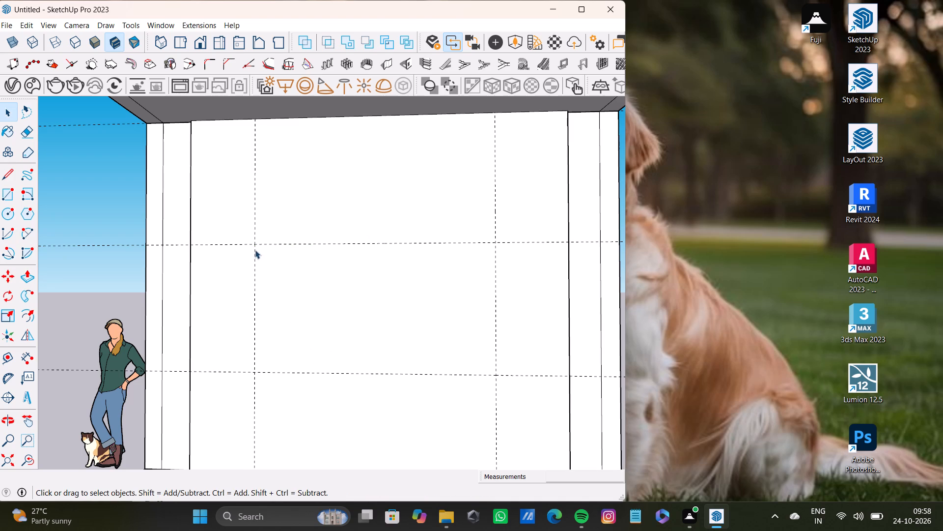
Place a middle vertical guide on the TV panel about 3' 7 13/16" from the vertical guide nearest the origin.
key(t)
click(254, 296)
scroll(402, 292, down, 3)
middle_drag(397, 290, 425, 258)
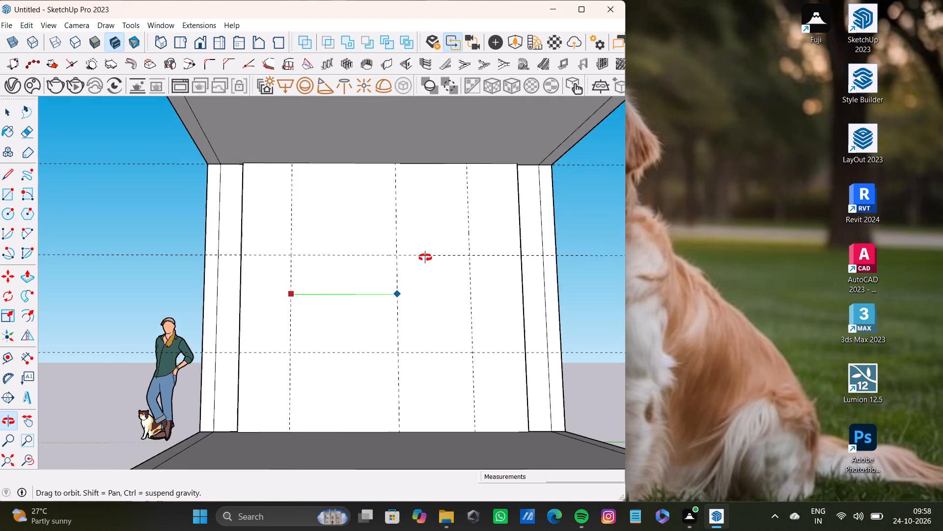
middle_drag(425, 258, 391, 280)
scroll(372, 280, up, 3)
click(378, 281)
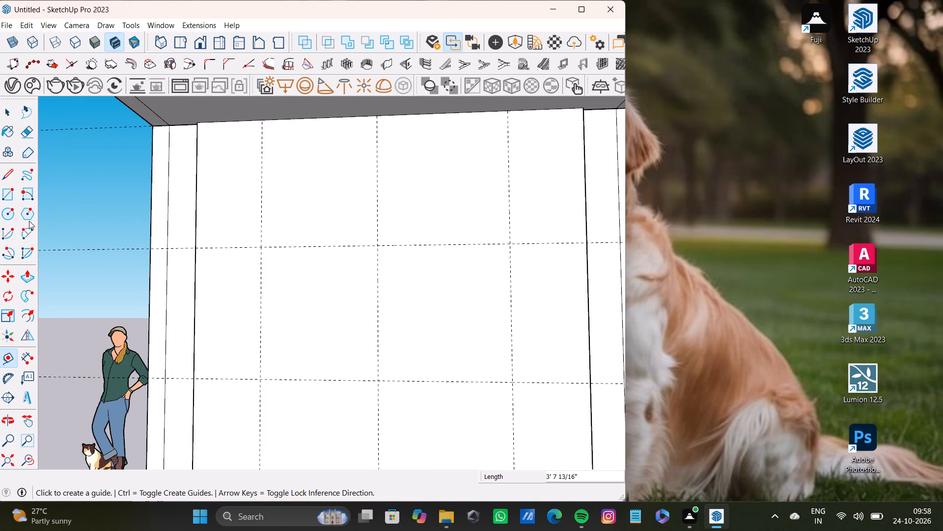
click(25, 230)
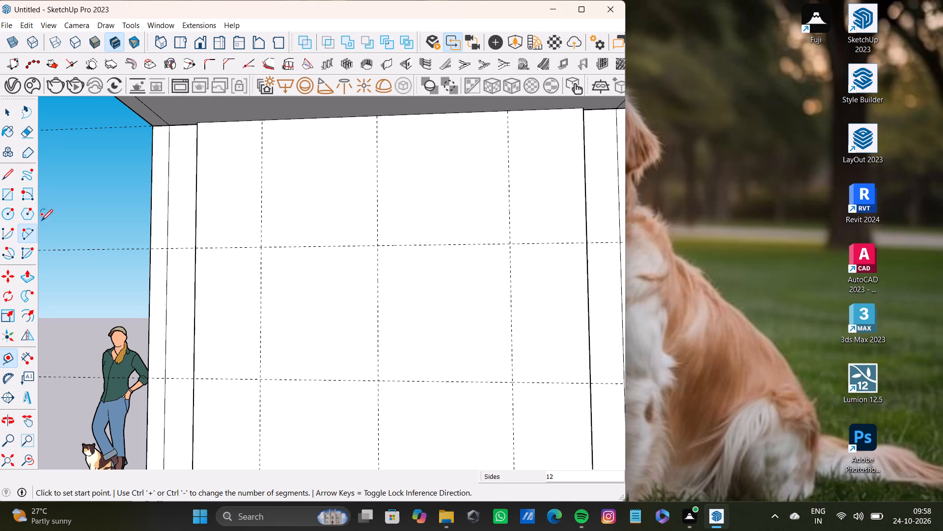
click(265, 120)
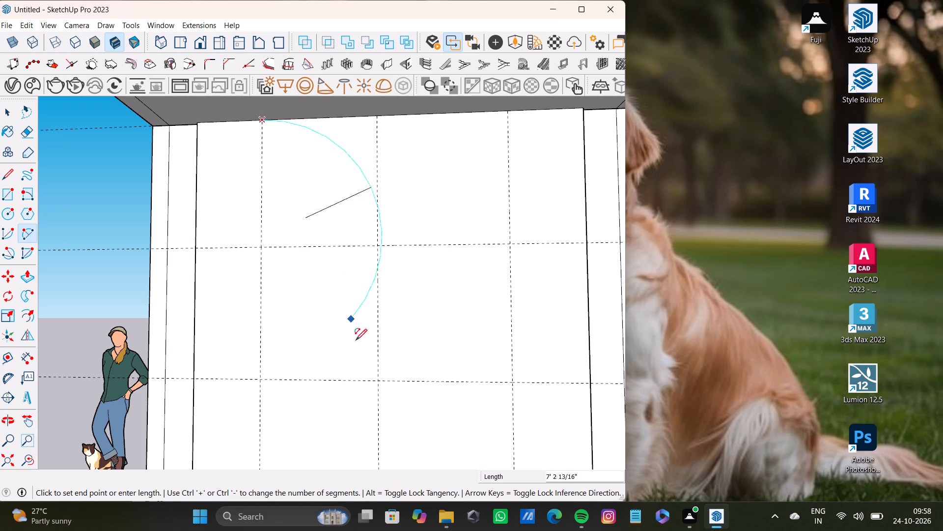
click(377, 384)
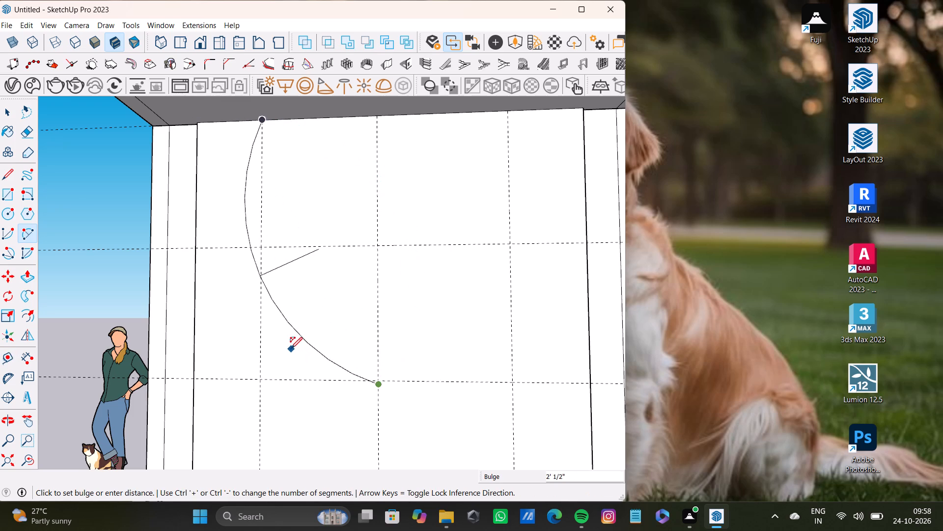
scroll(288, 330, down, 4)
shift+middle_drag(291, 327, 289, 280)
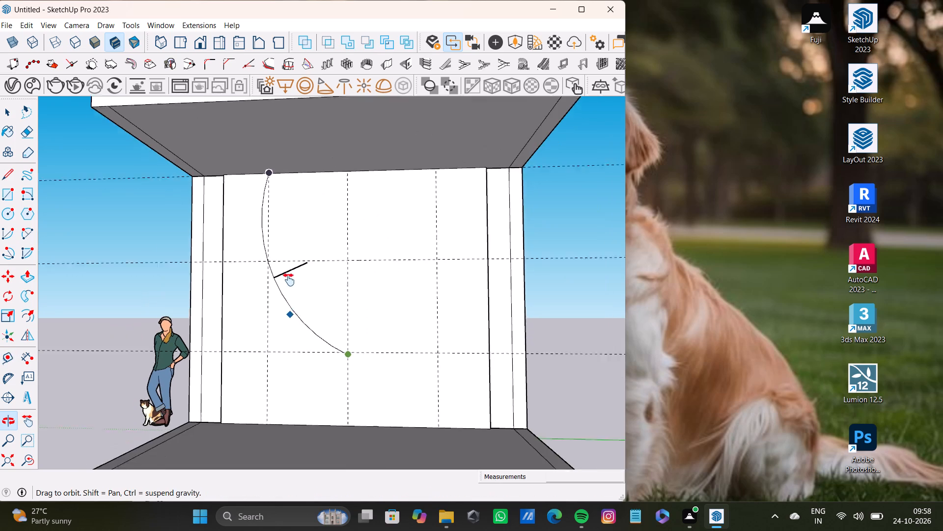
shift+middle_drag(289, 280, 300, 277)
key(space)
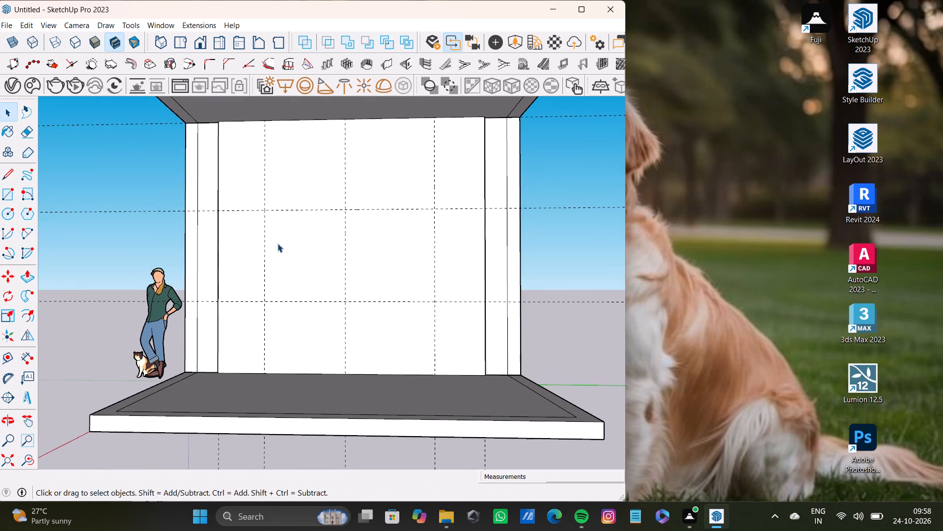
Place two more horizontal guides on the TV panel, one about 1' 6 13/16" below its top edge and another about 5' 3/4" below that.
shift+middle_drag(311, 236, 318, 257)
key(t)
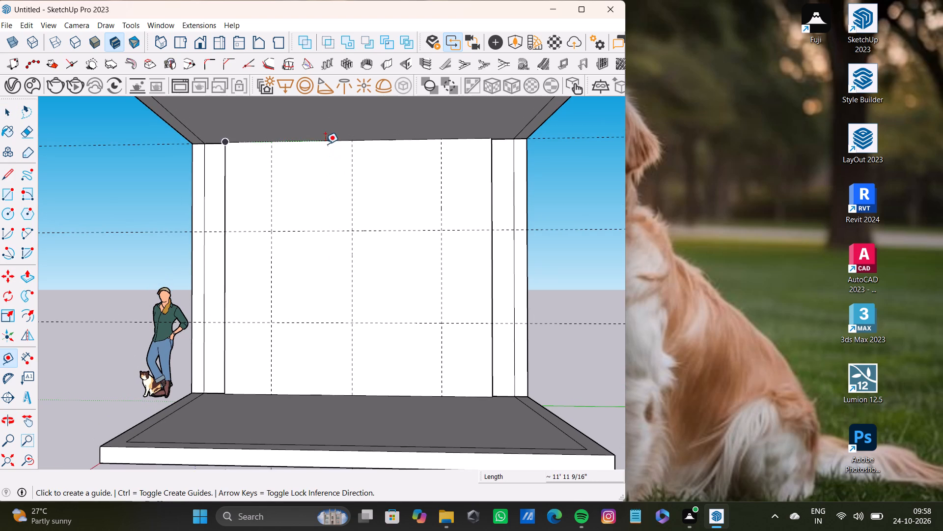
click(326, 143)
click(334, 176)
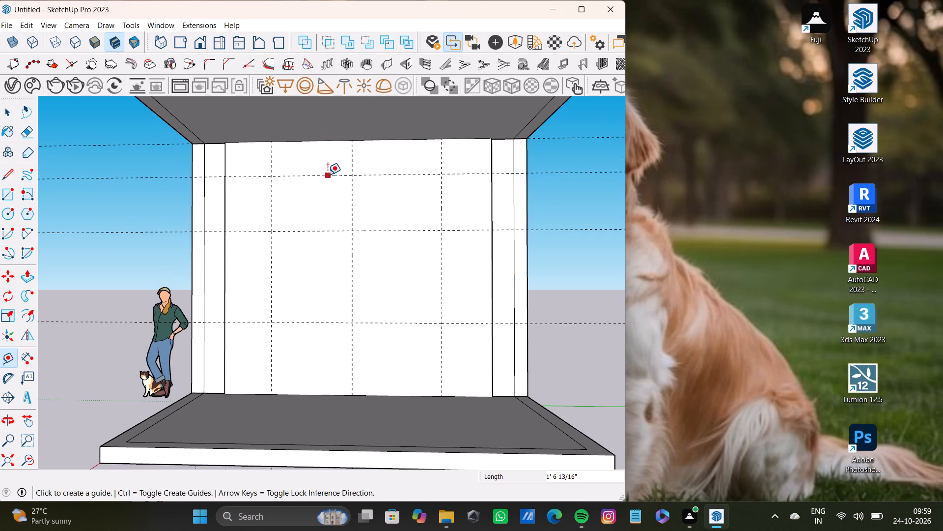
click(328, 175)
click(332, 288)
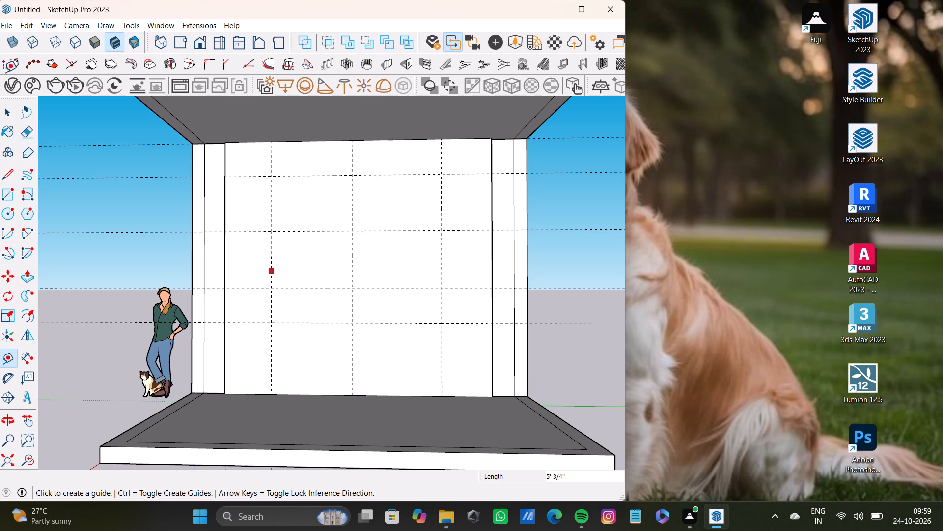
Draw an arc from the first vertical guide at the panel's top to the middle guide near the new lower horizontal guide, bulging about 1' 11".
click(21, 232)
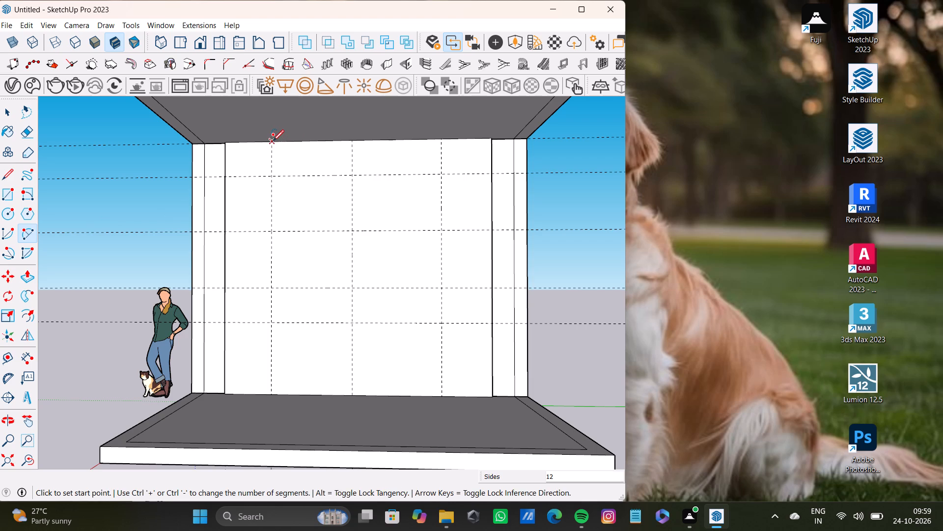
click(273, 141)
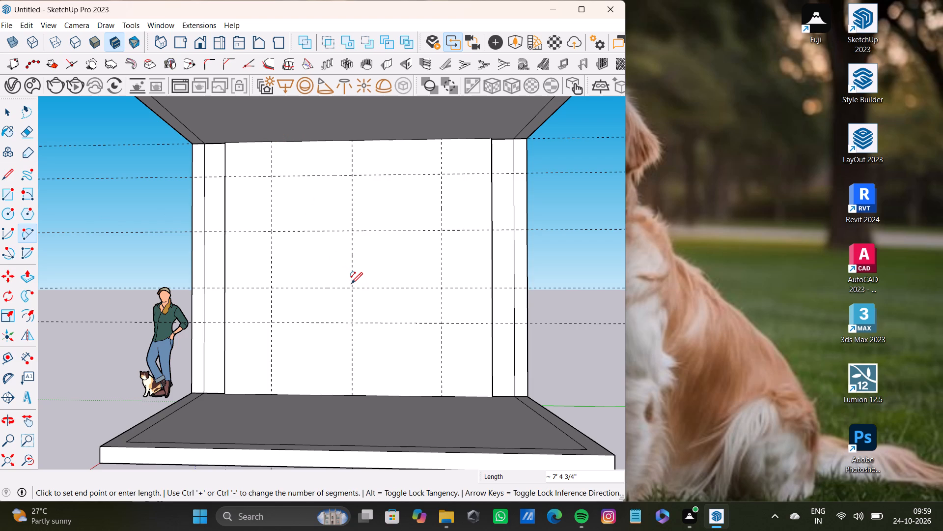
click(351, 284)
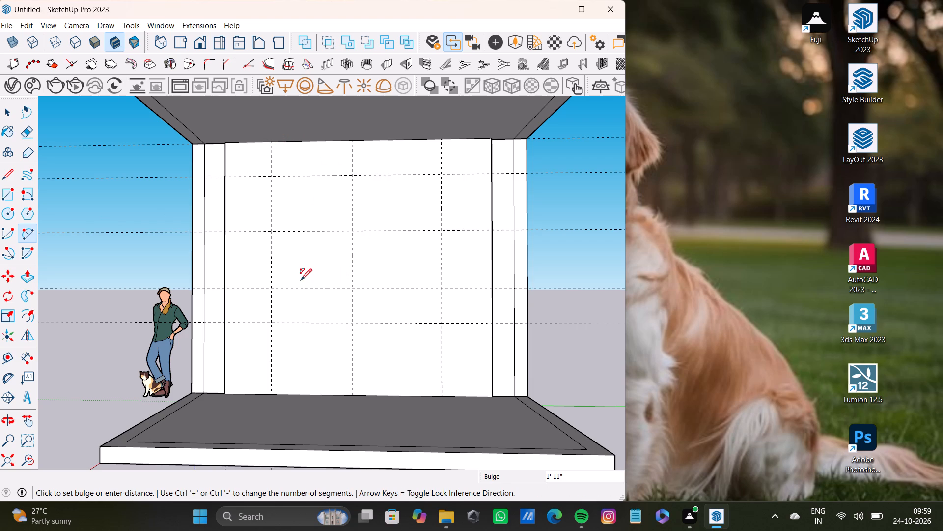
click(301, 280)
Draw a second arc from the first arc's lower end to the first vertical guide at the panel's bottom edge, bulging the opposite way.
scroll(348, 288, up, 5)
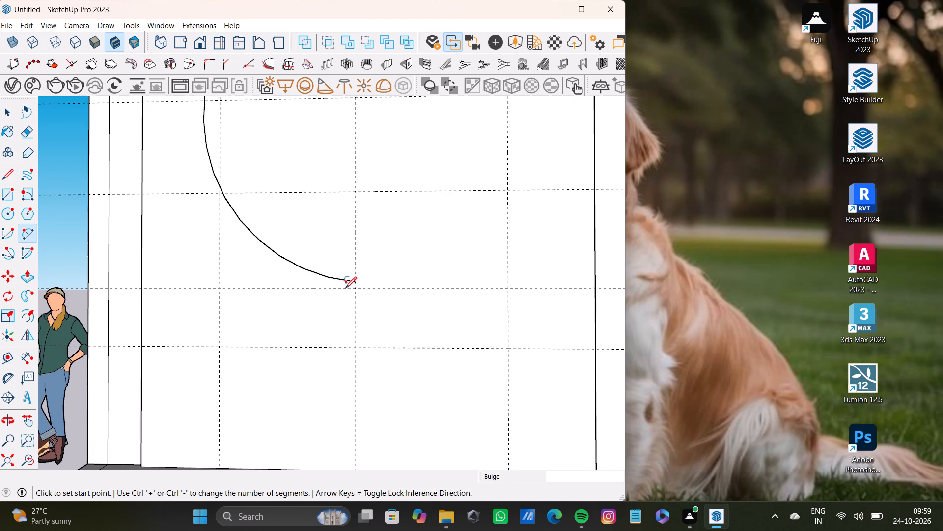
shift+middle_drag(345, 288, 345, 265)
scroll(354, 265, up, 3)
click(353, 258)
scroll(351, 326, down, 3)
middle_drag(347, 336, 367, 283)
click(233, 417)
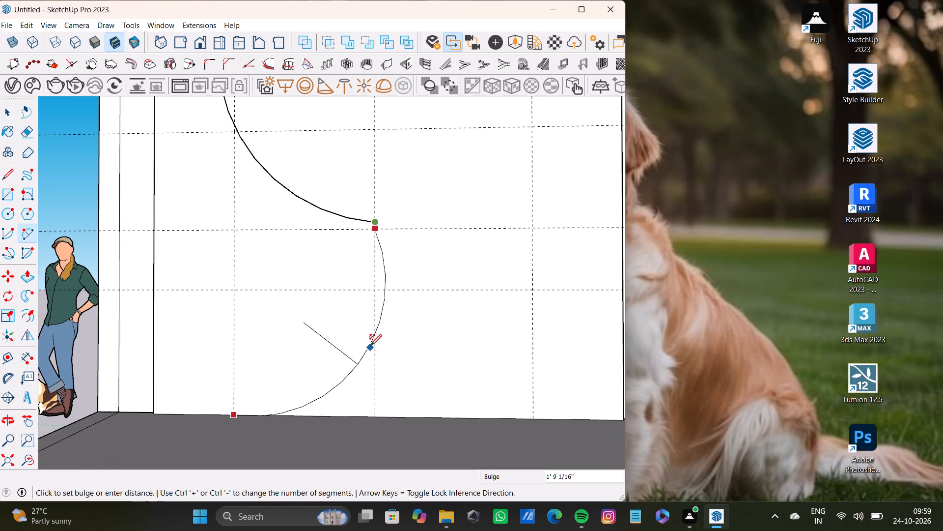
click(372, 319)
key(space)
scroll(275, 310, down, 8)
middle_drag(277, 315, 282, 334)
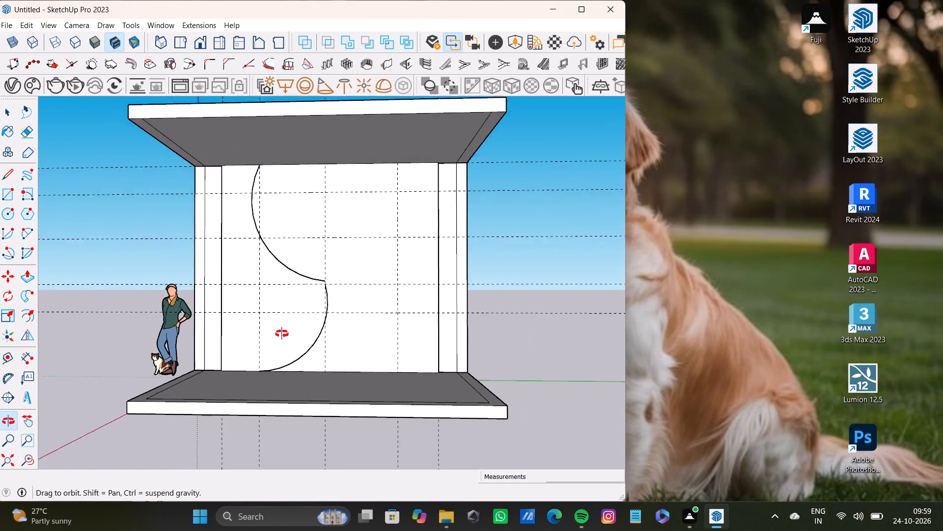
Undo the two arcs that form the S-curve on the TV panel.
middle_drag(282, 334, 275, 342)
key(ctrl+z)
key(ctrl+z)
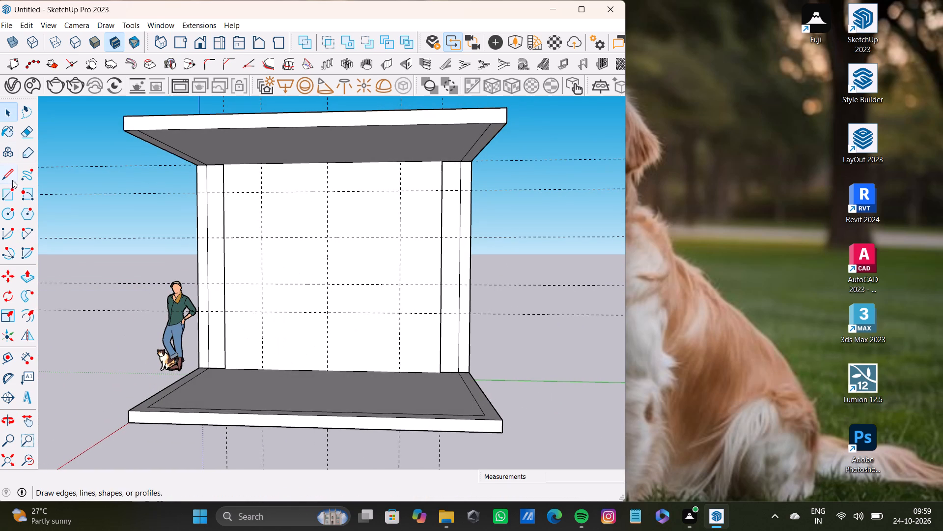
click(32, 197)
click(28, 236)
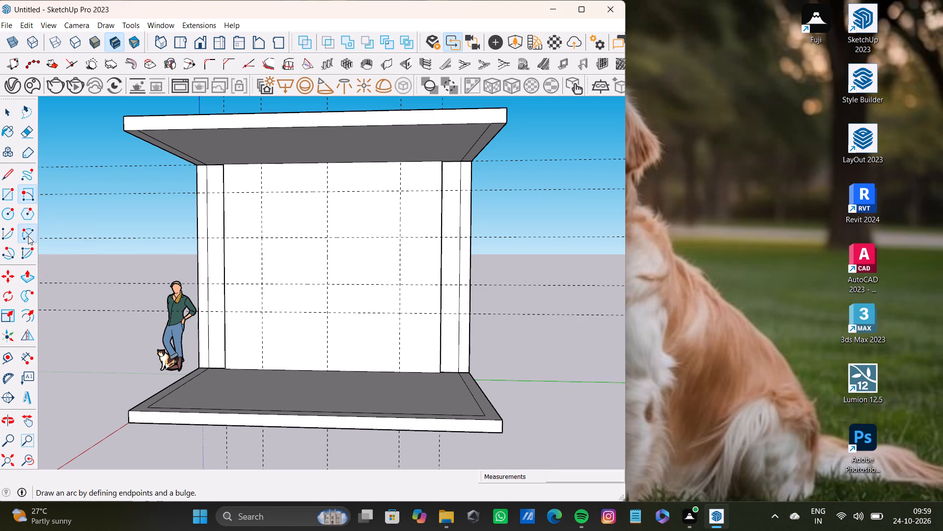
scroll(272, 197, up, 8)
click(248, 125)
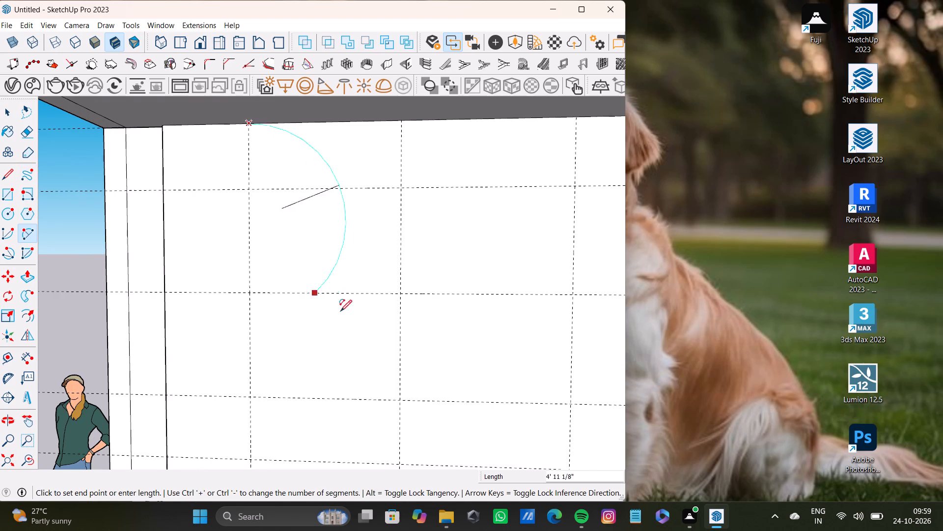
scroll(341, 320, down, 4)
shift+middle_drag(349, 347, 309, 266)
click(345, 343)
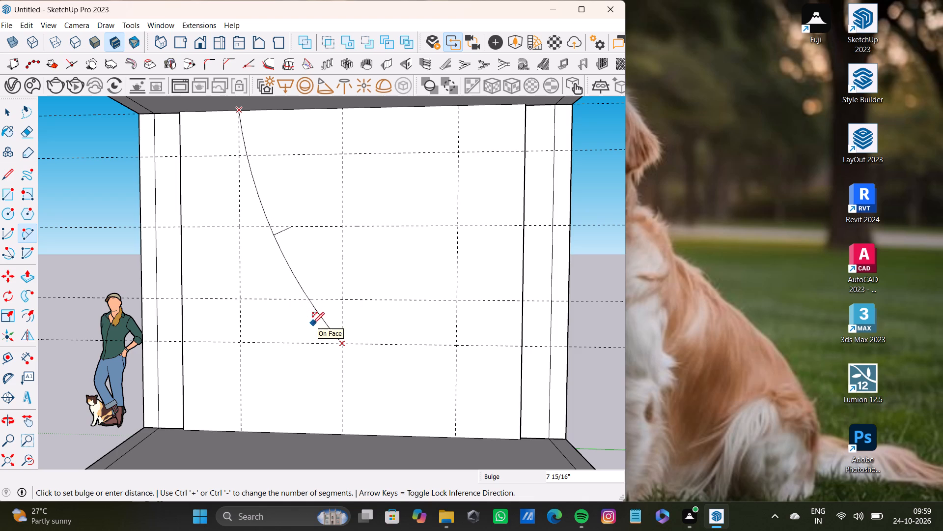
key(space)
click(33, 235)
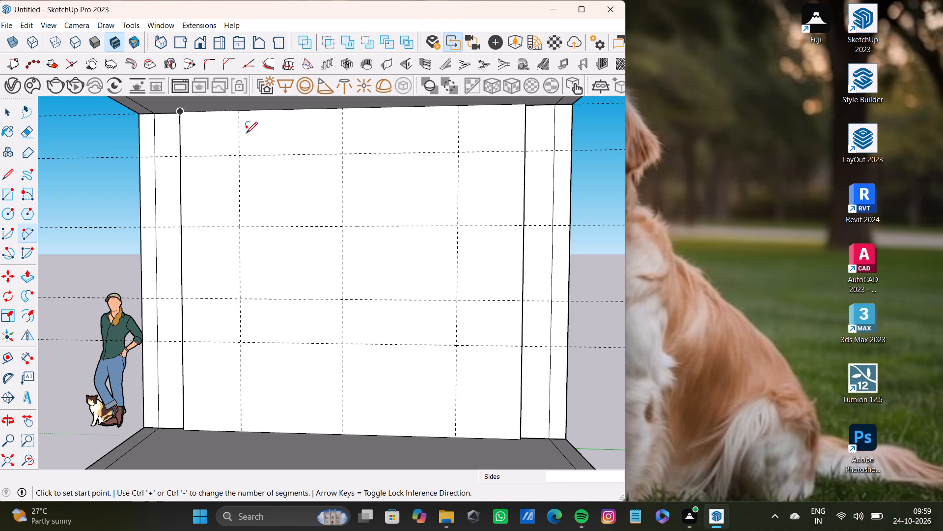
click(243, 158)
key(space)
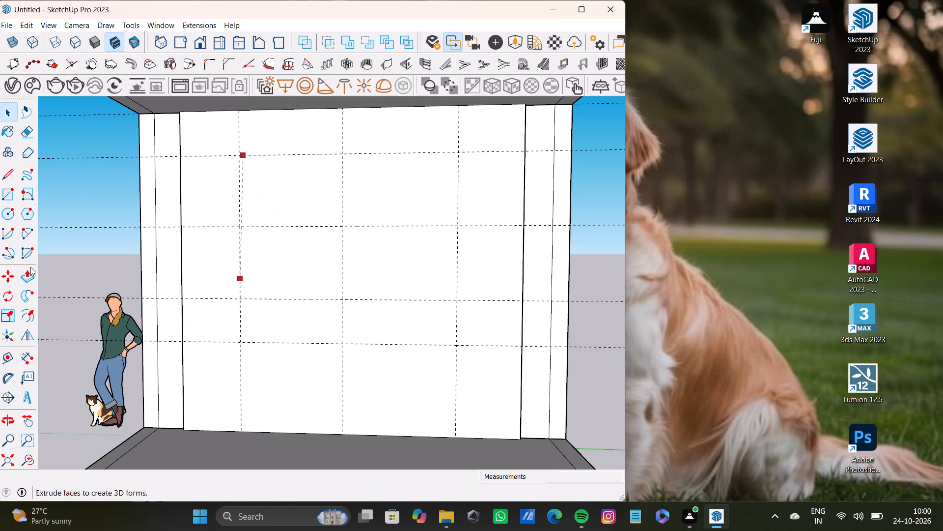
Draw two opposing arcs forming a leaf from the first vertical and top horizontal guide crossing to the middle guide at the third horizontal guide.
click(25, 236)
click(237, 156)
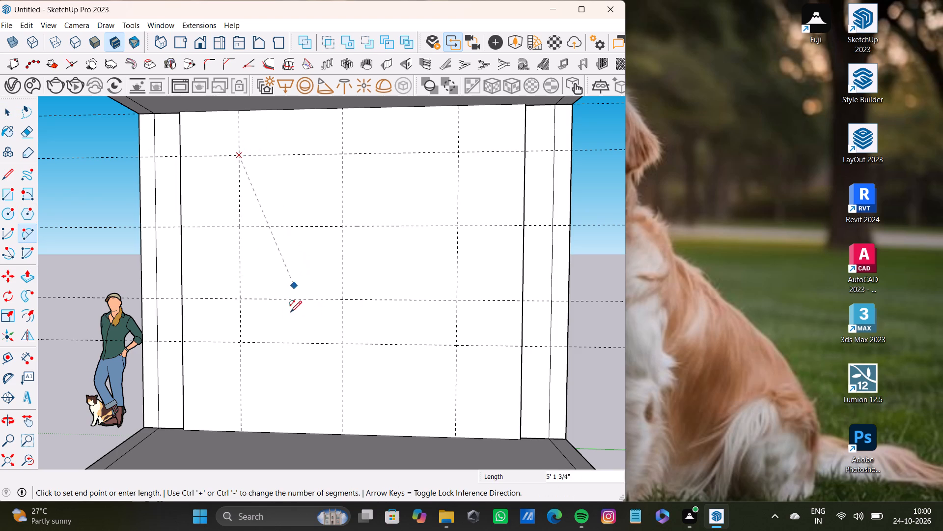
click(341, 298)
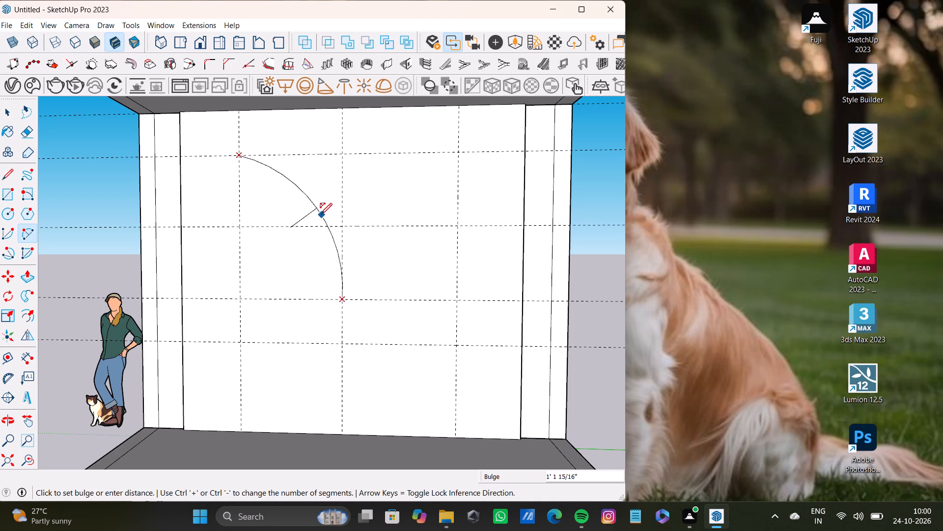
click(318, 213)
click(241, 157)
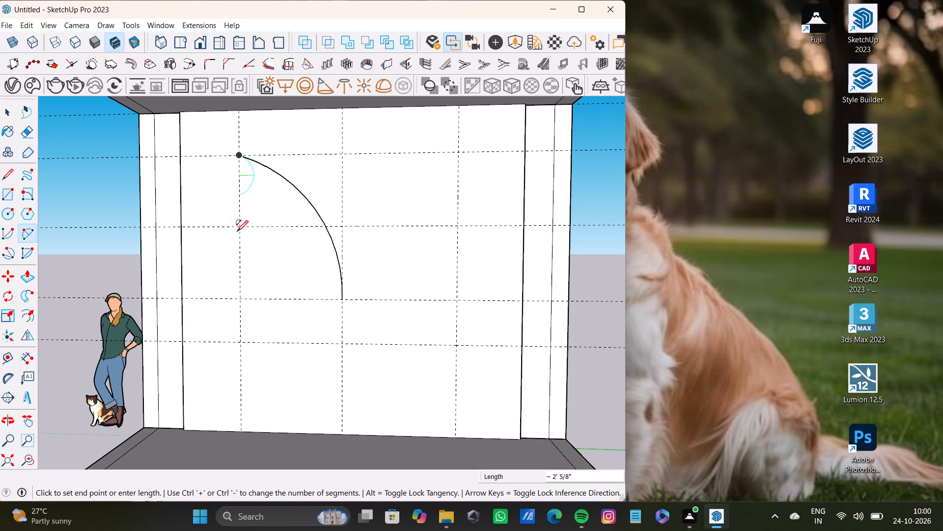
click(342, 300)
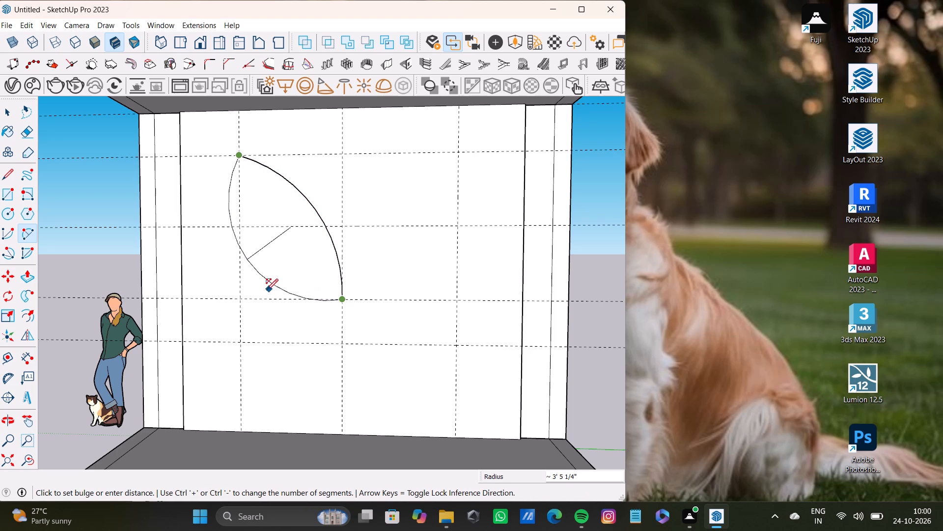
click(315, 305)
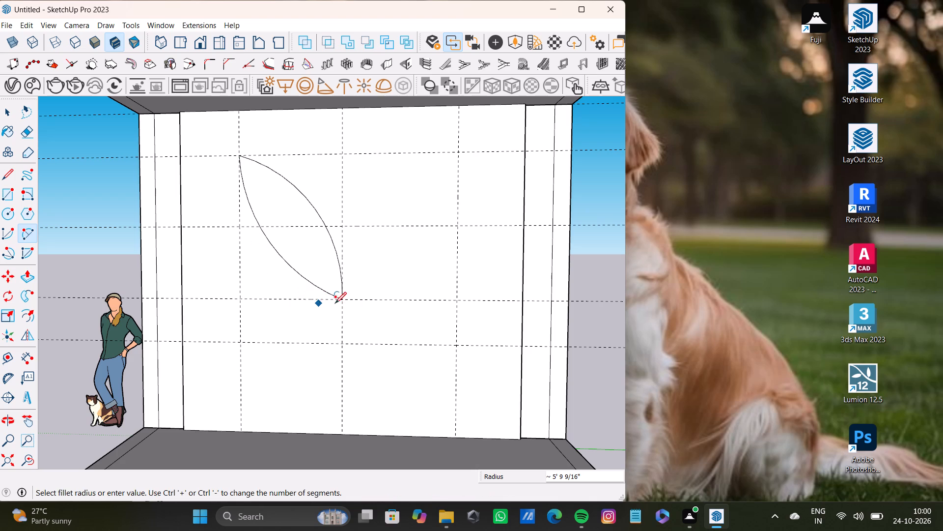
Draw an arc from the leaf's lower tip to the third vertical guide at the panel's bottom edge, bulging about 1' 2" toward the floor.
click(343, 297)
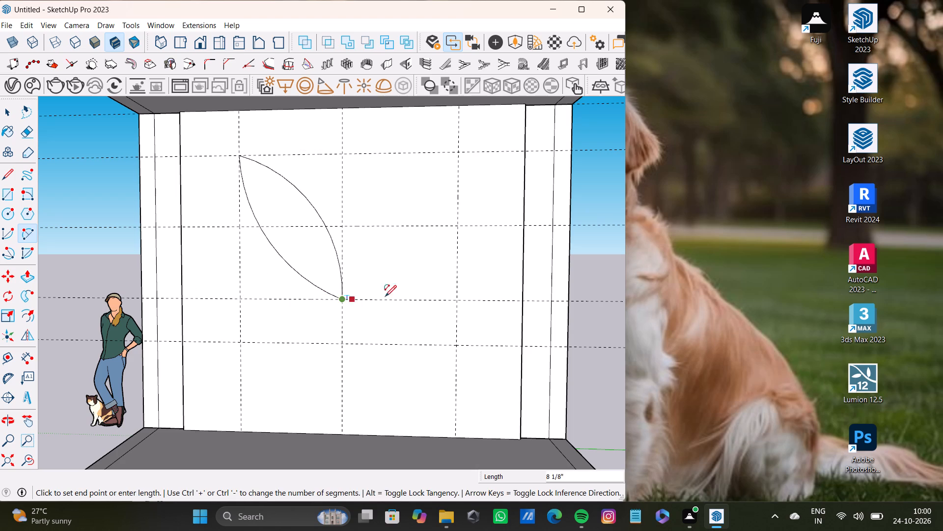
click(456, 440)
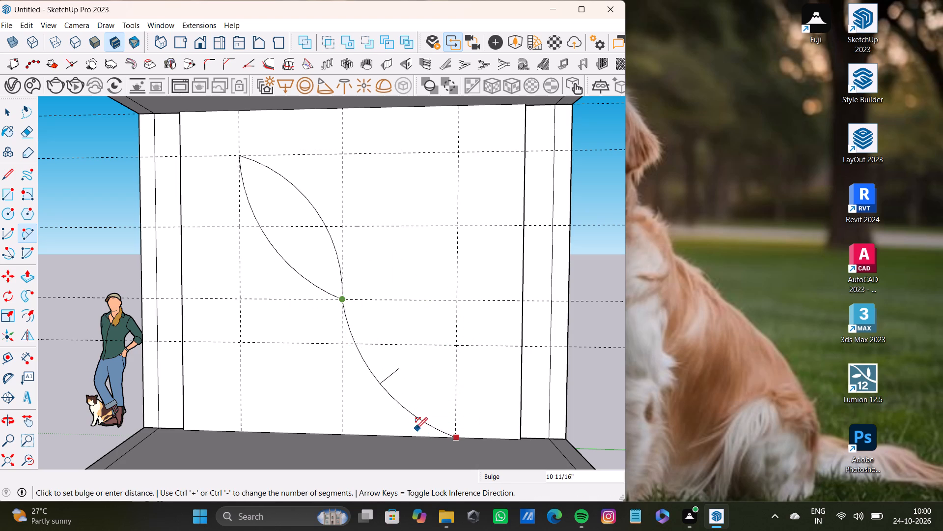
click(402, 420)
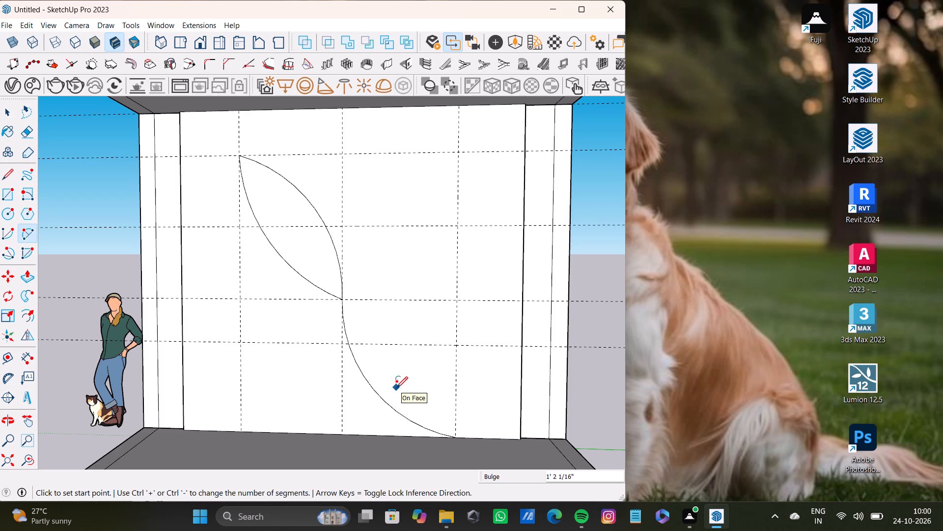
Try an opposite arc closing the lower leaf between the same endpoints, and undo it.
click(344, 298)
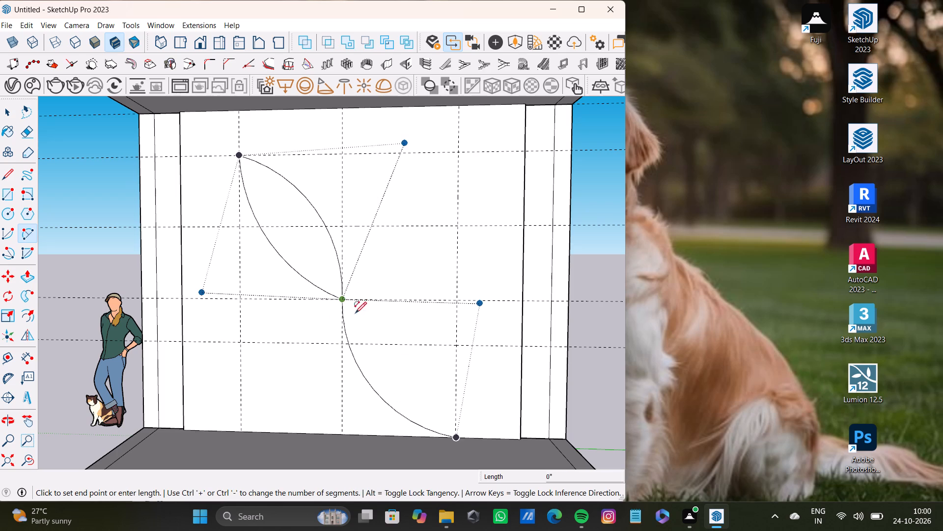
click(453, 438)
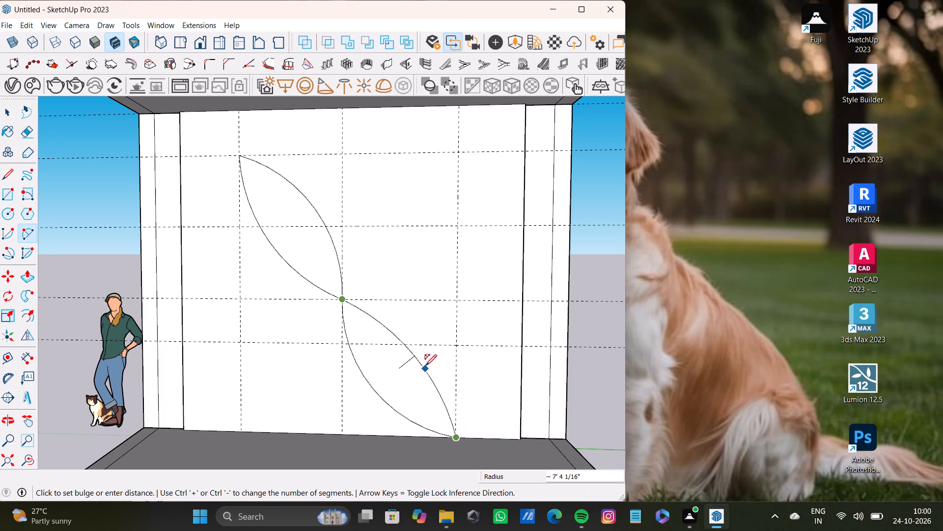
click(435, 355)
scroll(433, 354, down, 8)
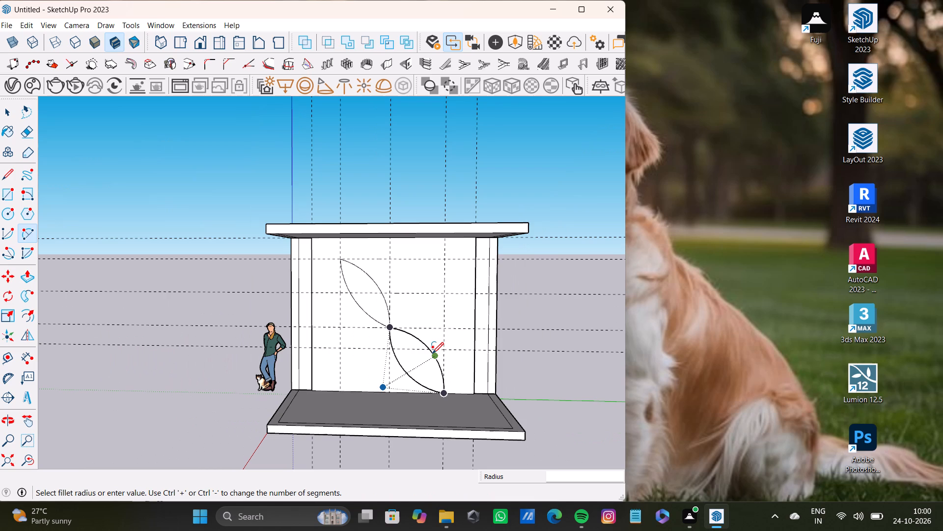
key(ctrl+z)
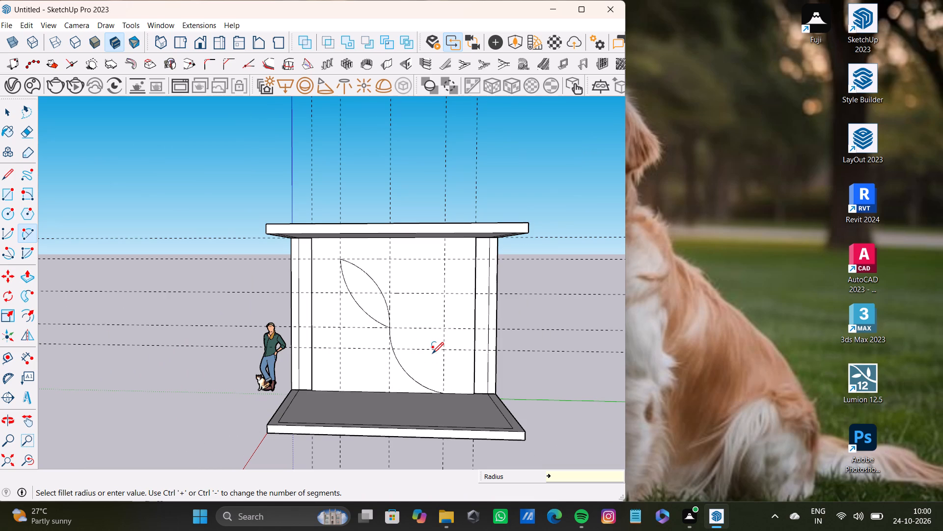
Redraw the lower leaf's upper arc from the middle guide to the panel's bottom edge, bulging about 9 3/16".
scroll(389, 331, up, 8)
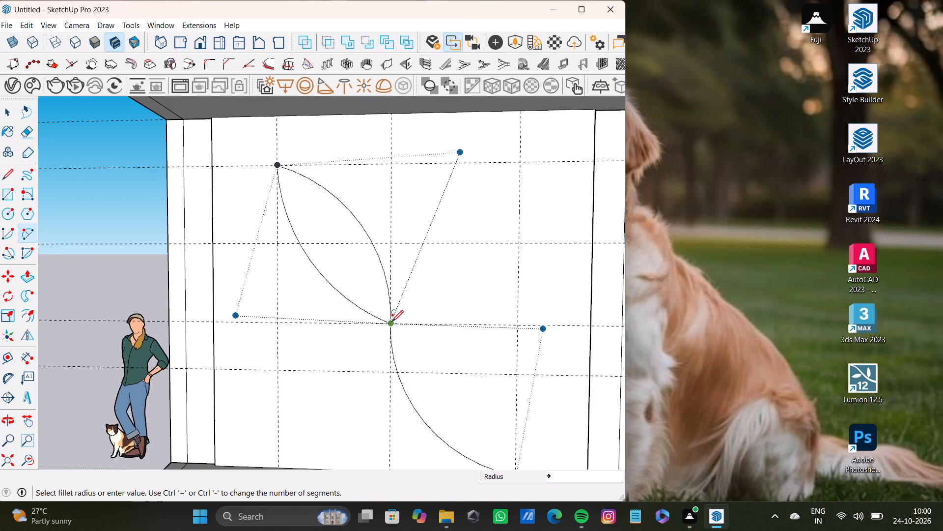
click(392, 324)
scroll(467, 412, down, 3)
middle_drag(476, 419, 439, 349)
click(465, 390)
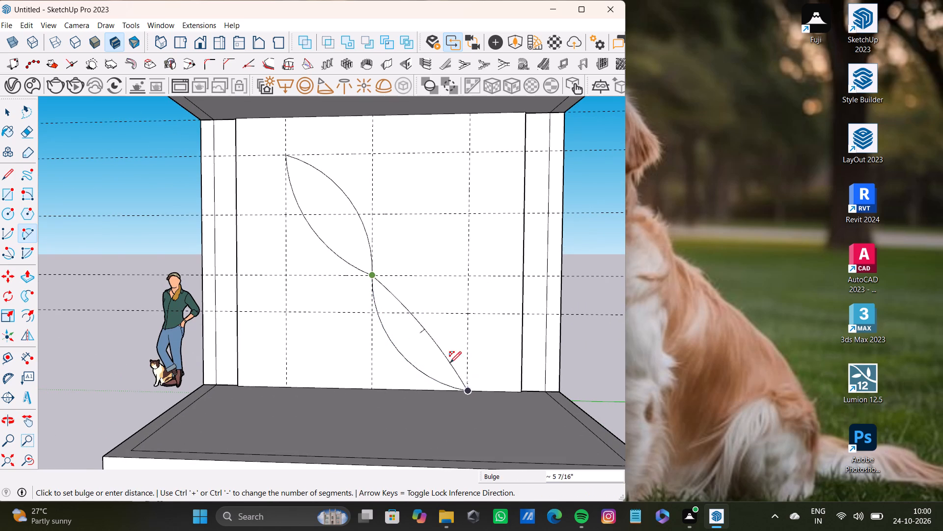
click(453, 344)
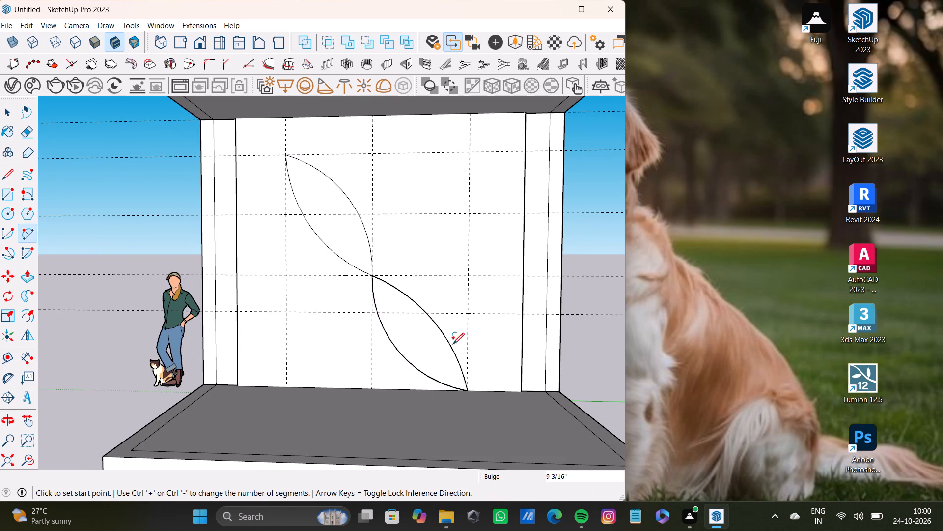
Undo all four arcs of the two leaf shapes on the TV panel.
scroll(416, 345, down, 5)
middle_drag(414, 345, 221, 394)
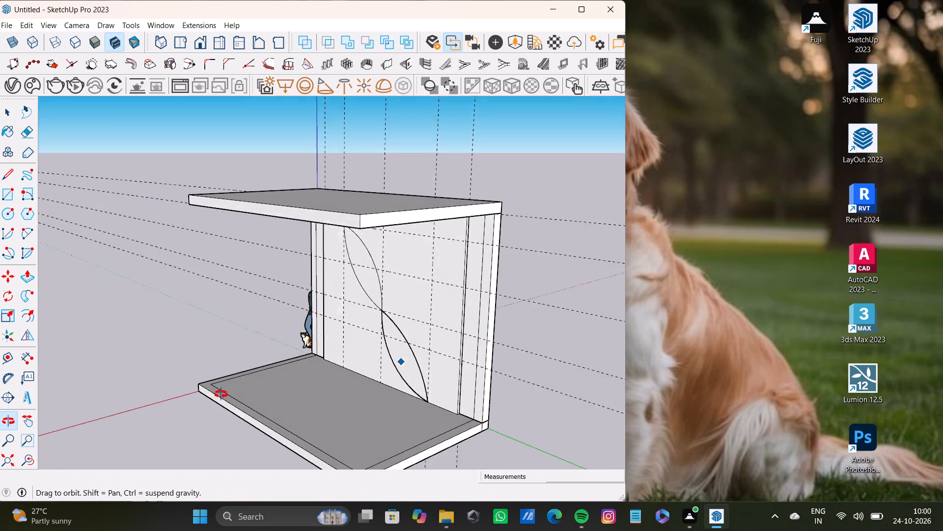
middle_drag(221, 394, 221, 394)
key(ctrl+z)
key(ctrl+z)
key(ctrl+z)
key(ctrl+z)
Draw a circle of about 1' 3 11/16" radius centred where the first vertical guide crosses the panel's top horizontal guide.
middle_drag(231, 393, 381, 326)
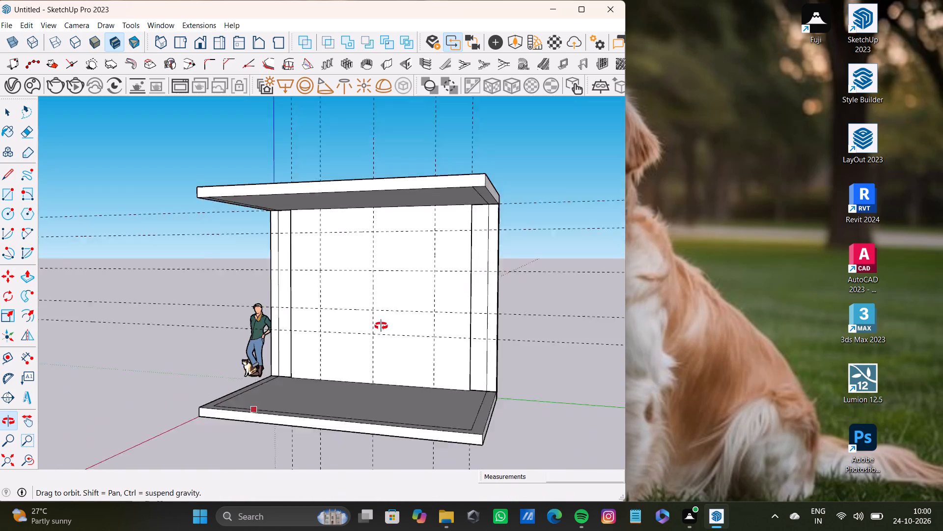
middle_drag(381, 326, 445, 340)
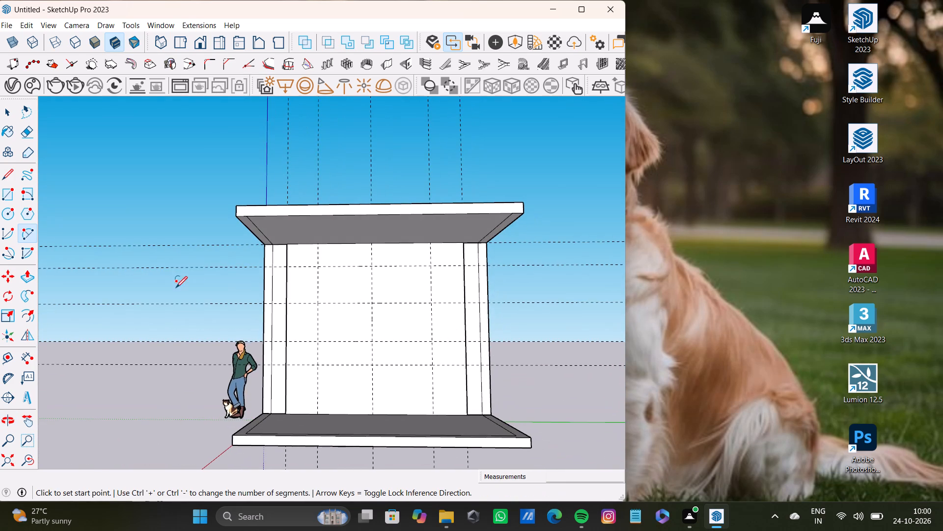
scroll(362, 265, up, 4)
scroll(379, 333, down, 3)
shift+middle_drag(380, 333, 325, 277)
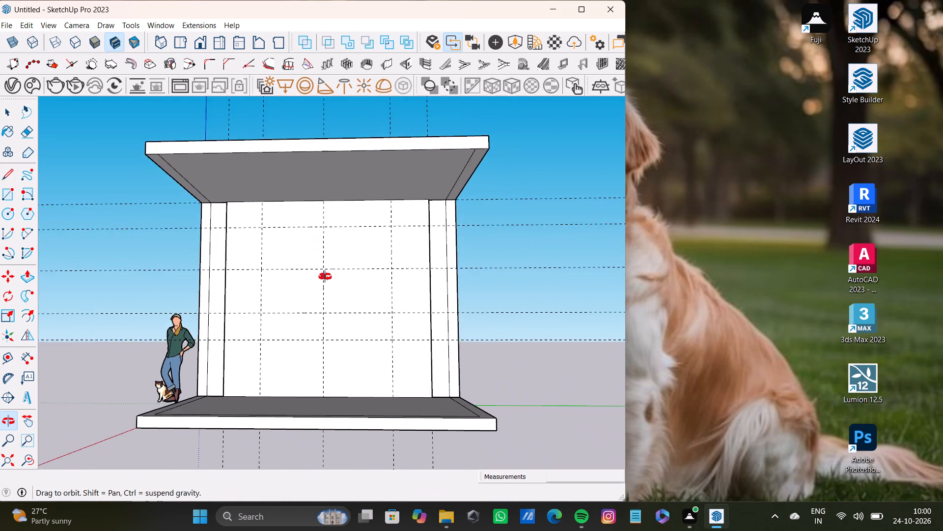
shift+middle_drag(325, 277, 332, 290)
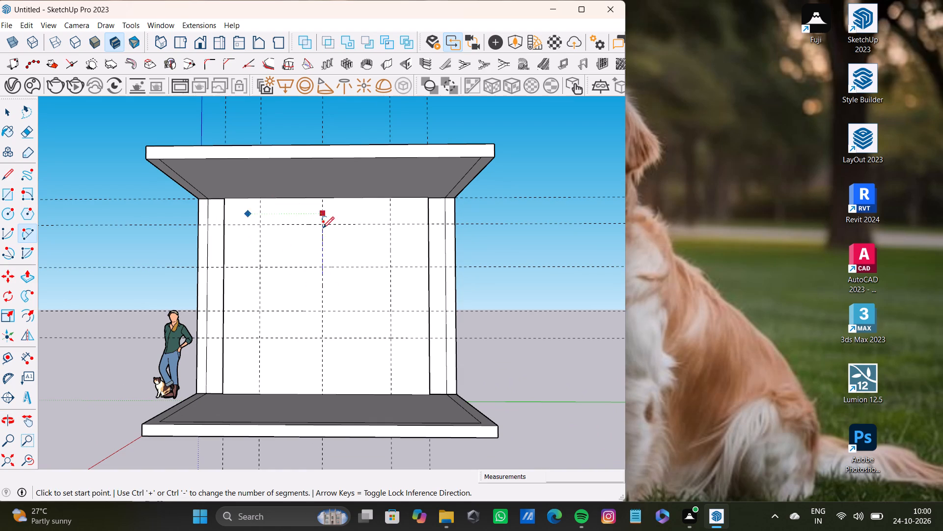
click(7, 214)
scroll(248, 233, up, 2)
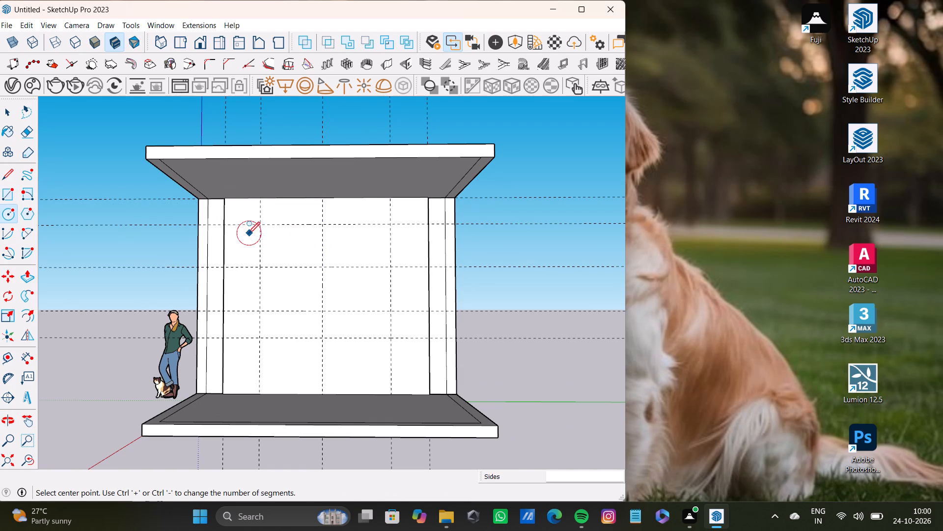
scroll(248, 233, up, 3)
click(270, 221)
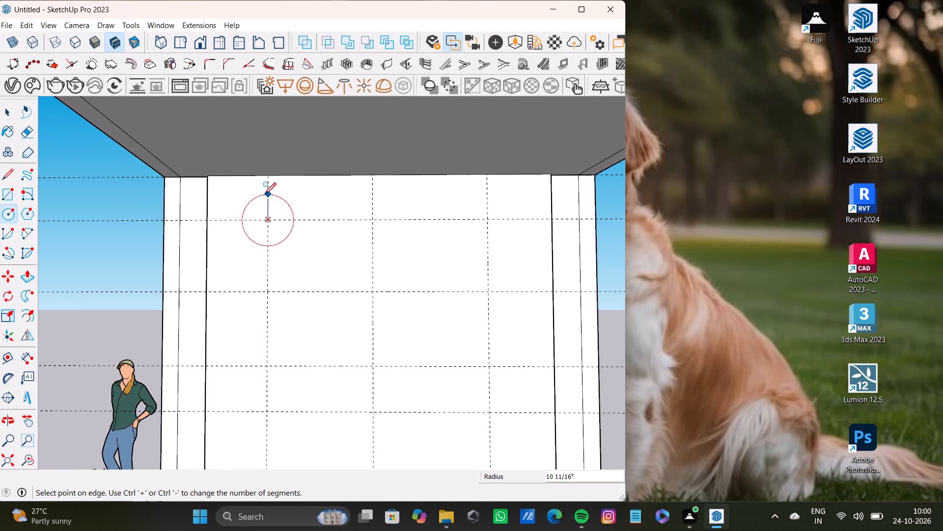
click(265, 183)
key(space)
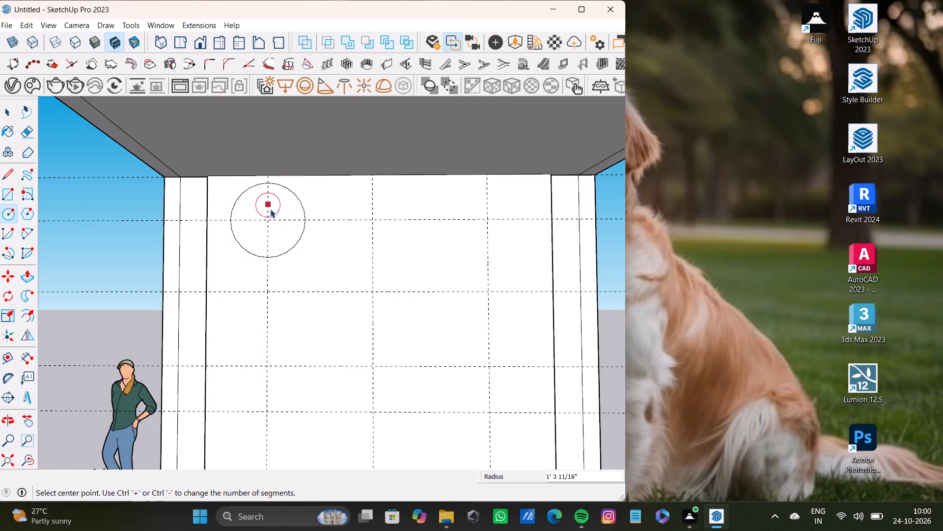
click(269, 219)
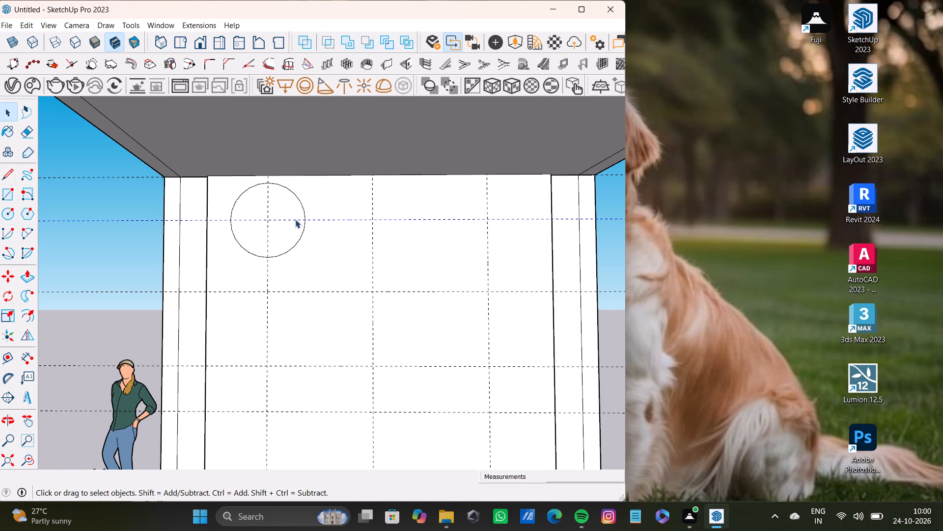
Draw a concentric inner circle of about 1' 5/16" radius at the same guide crossing.
click(11, 213)
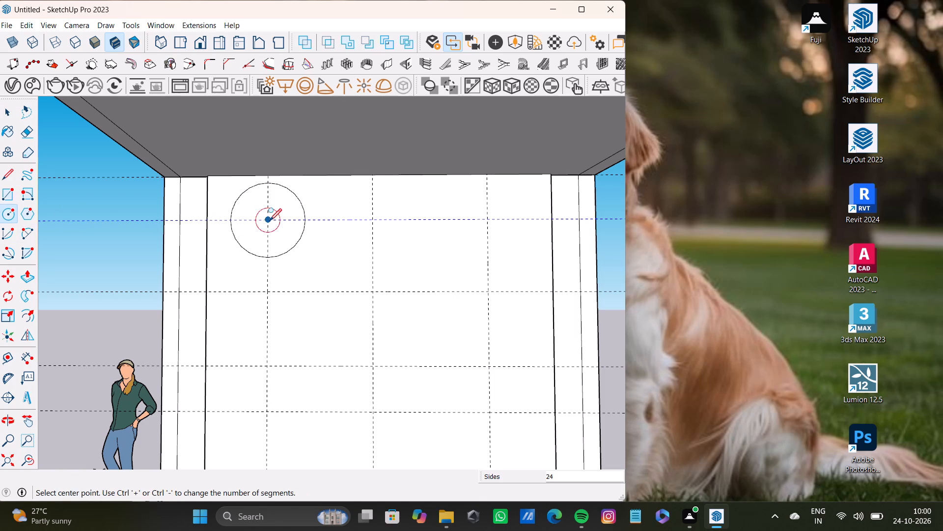
click(270, 219)
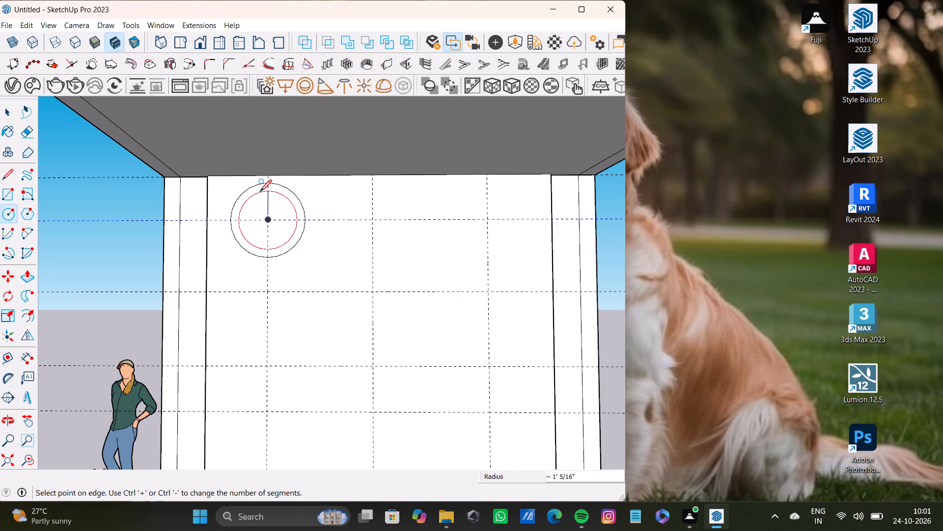
click(260, 191)
key(space)
Push/Pull the ring face between the two circles by about 2 7/16".
scroll(262, 212, up, 7)
middle_drag(264, 215, 187, 227)
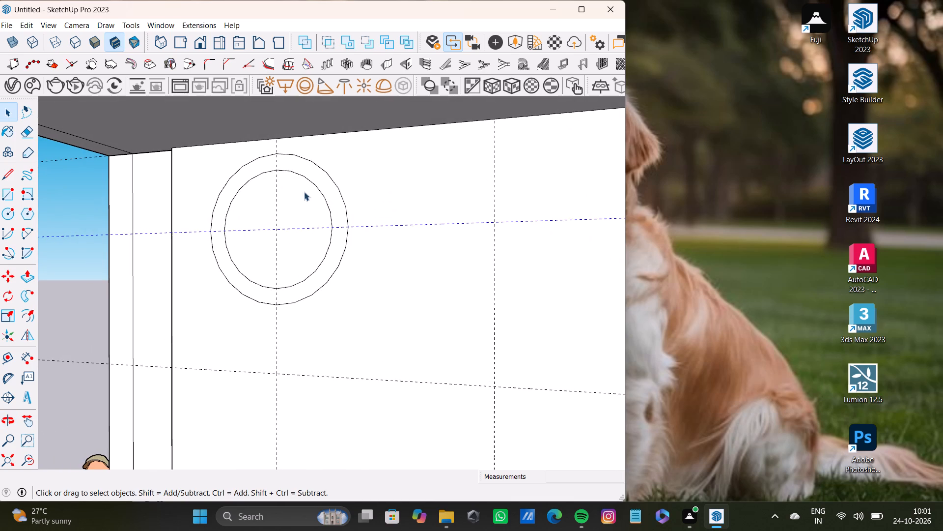
shift+double_click(328, 188)
key(p)
drag(328, 194, 323, 196)
Inspect the ring on the TV panel in relation to the ceiling slab and guides.
scroll(320, 202, down, 4)
scroll(320, 218, up, 1)
middle_drag(320, 218, 411, 297)
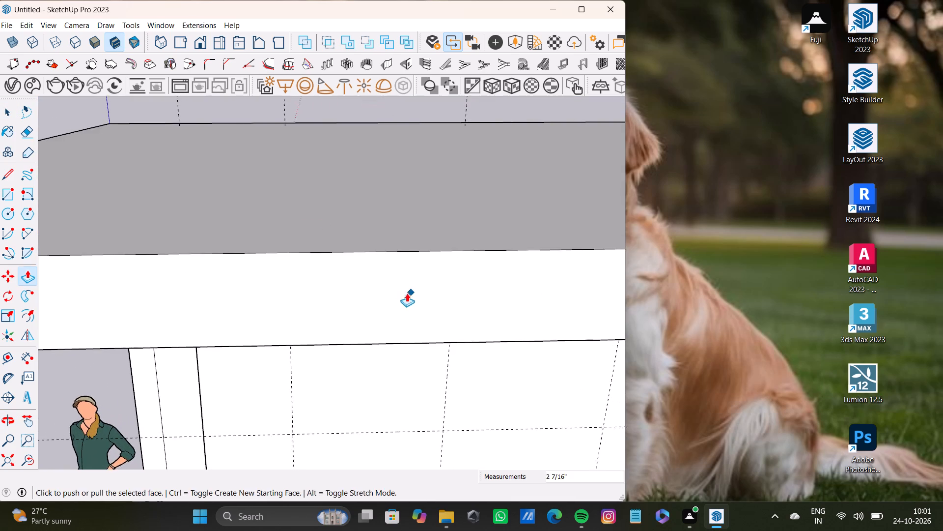
scroll(407, 293, down, 3)
middle_drag(385, 318, 342, 199)
scroll(348, 314, down, 12)
middle_drag(364, 356, 361, 327)
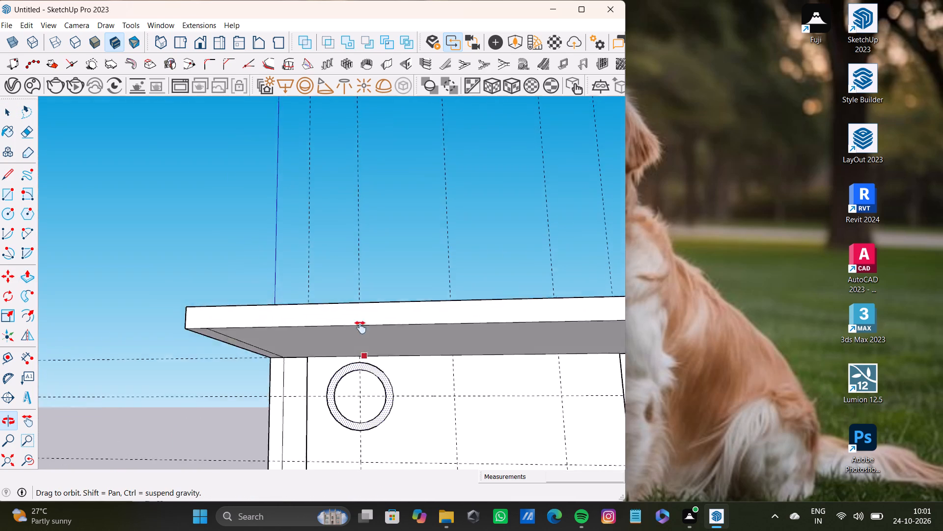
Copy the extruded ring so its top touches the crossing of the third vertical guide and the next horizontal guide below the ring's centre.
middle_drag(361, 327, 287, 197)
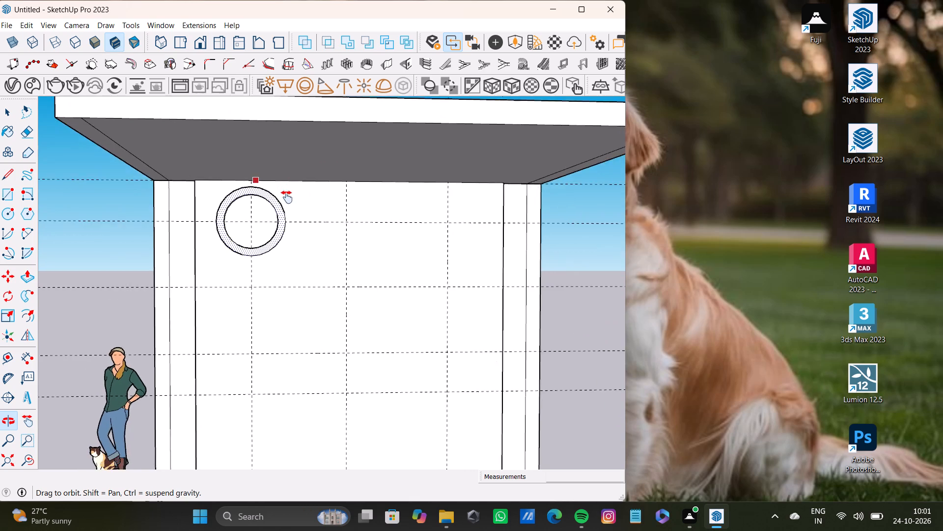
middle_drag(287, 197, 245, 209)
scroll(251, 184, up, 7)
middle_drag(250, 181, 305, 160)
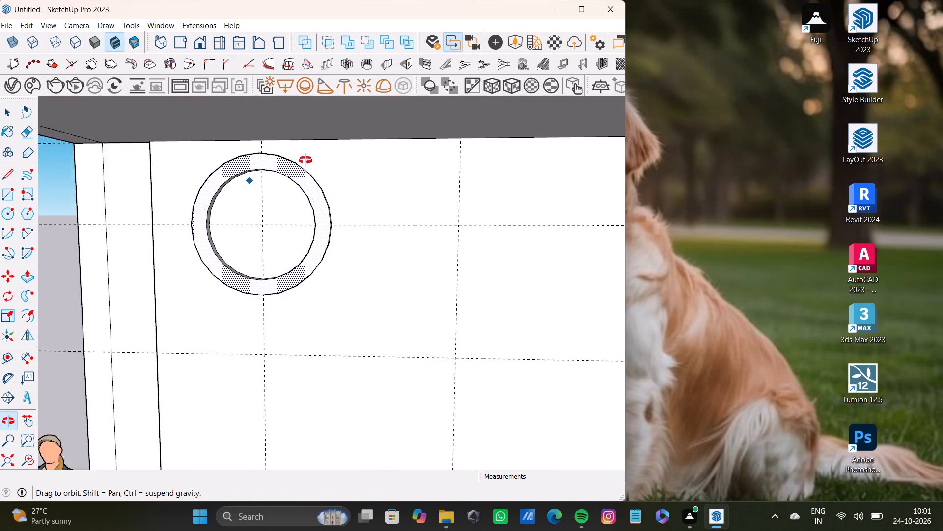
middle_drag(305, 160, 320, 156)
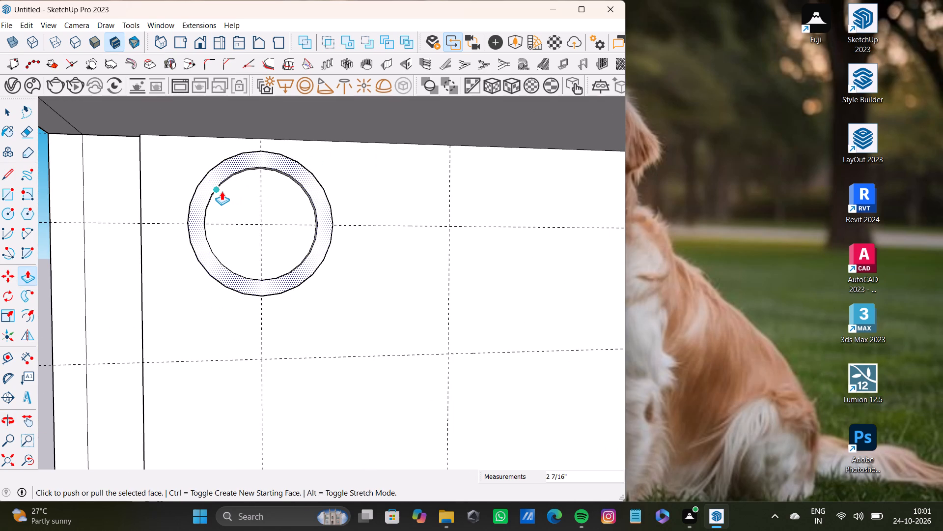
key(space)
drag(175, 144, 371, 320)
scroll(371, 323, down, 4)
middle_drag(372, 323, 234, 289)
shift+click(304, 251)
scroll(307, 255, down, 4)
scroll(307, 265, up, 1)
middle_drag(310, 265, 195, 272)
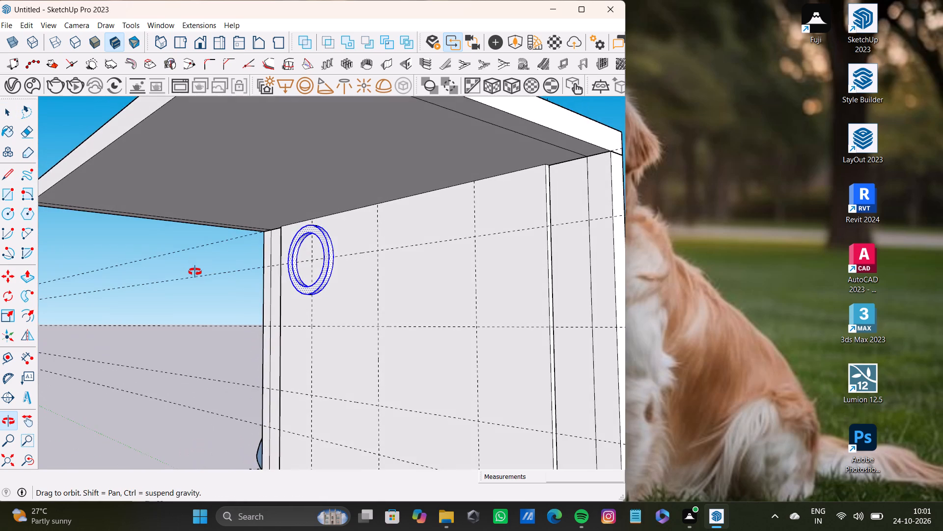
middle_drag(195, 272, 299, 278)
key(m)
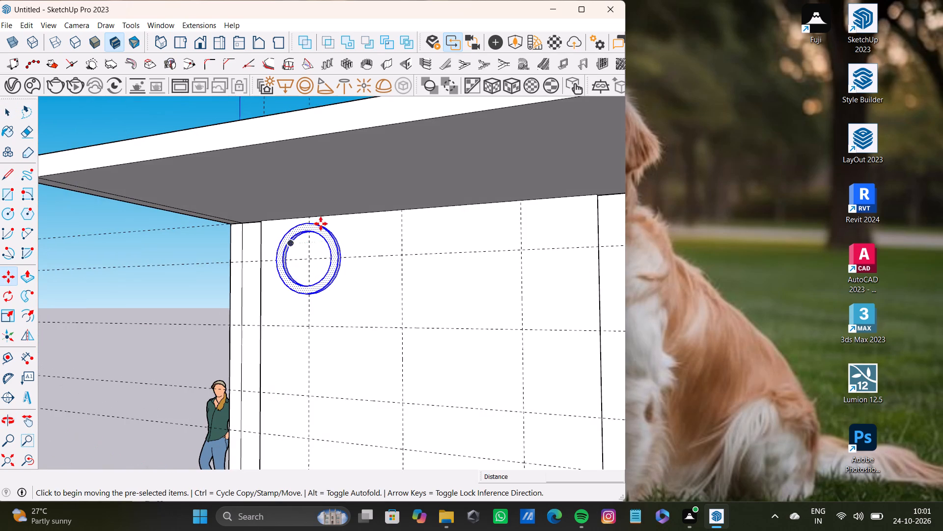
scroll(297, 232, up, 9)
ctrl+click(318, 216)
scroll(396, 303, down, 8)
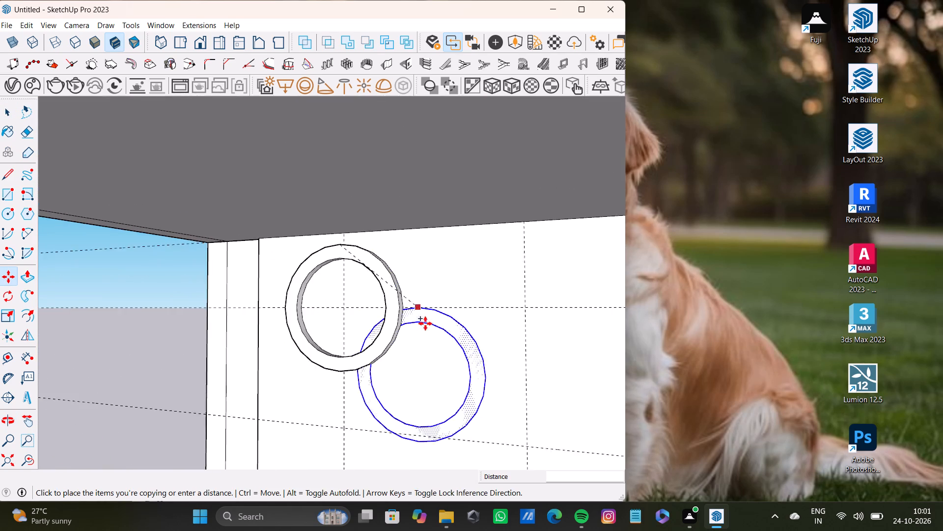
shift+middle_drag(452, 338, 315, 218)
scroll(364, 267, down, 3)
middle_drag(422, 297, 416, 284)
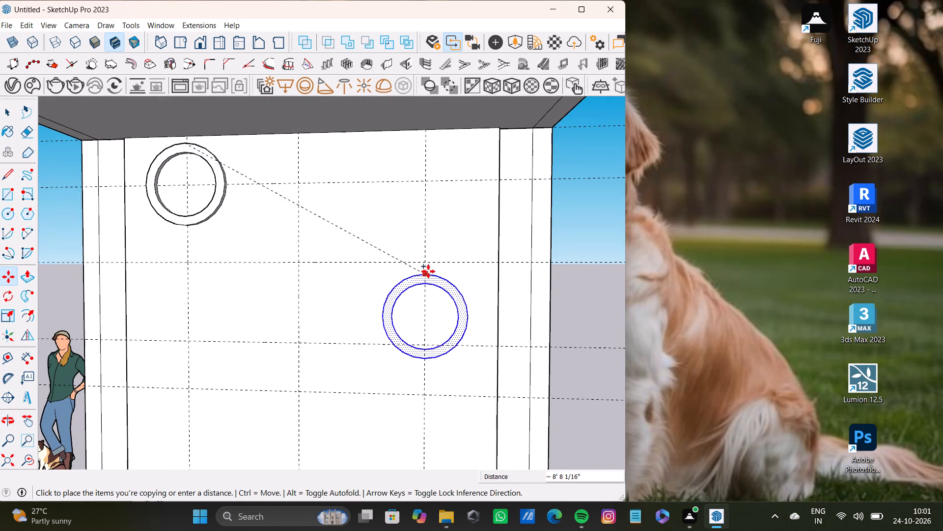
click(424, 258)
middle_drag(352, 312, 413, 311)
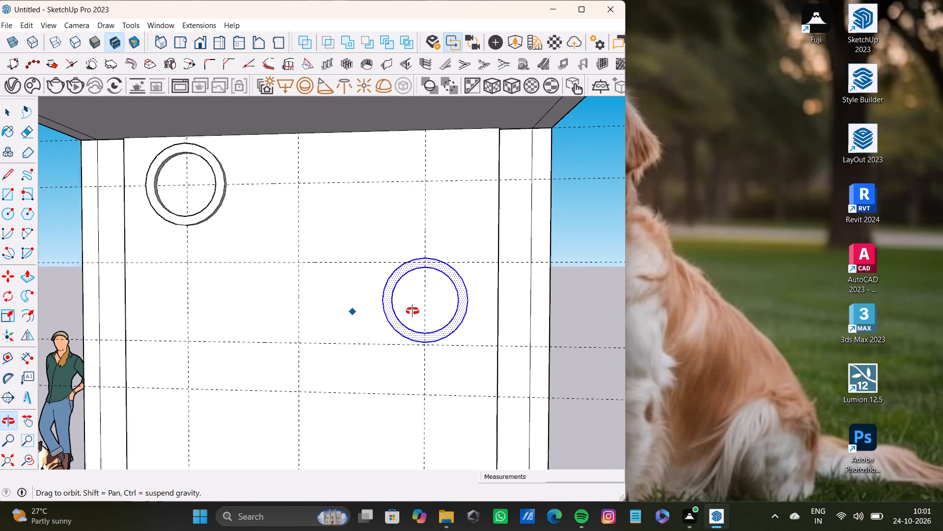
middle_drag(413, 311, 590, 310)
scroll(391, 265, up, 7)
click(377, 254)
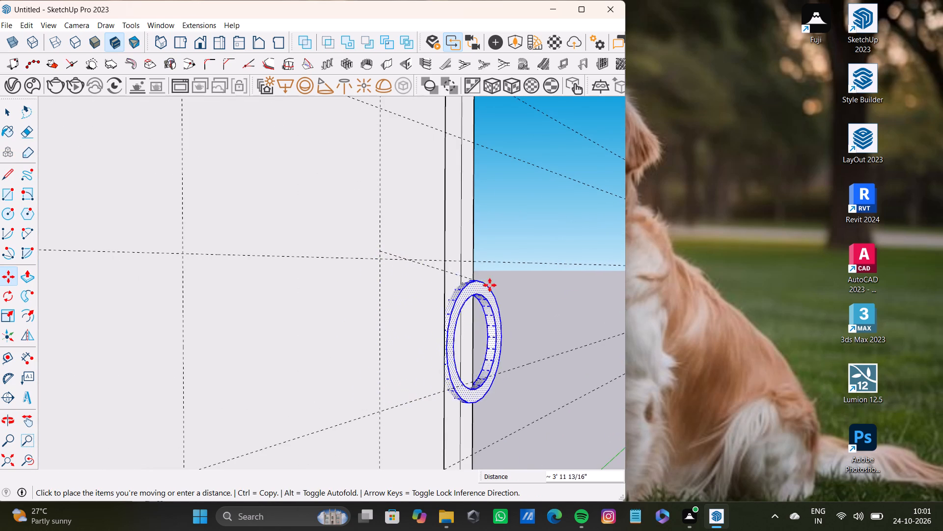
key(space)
Undo the ring copy, the ring's extrusion and both circles, back to the bare guide grid on the panel.
scroll(274, 283, down, 9)
shift+middle_drag(270, 287, 291, 276)
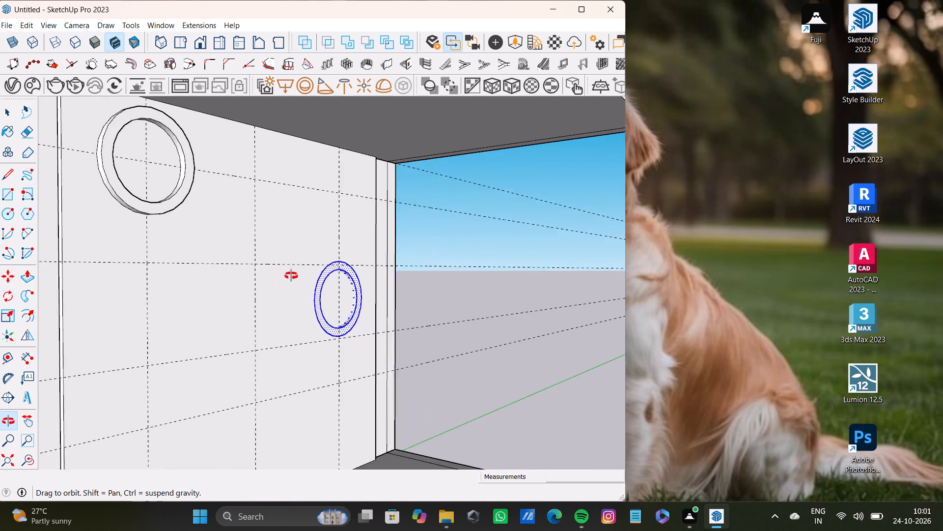
shift+middle_drag(291, 276, 189, 296)
key(ctrl+z)
key(ctrl+z)
key(ctrl+z)
key(ctrl+z)
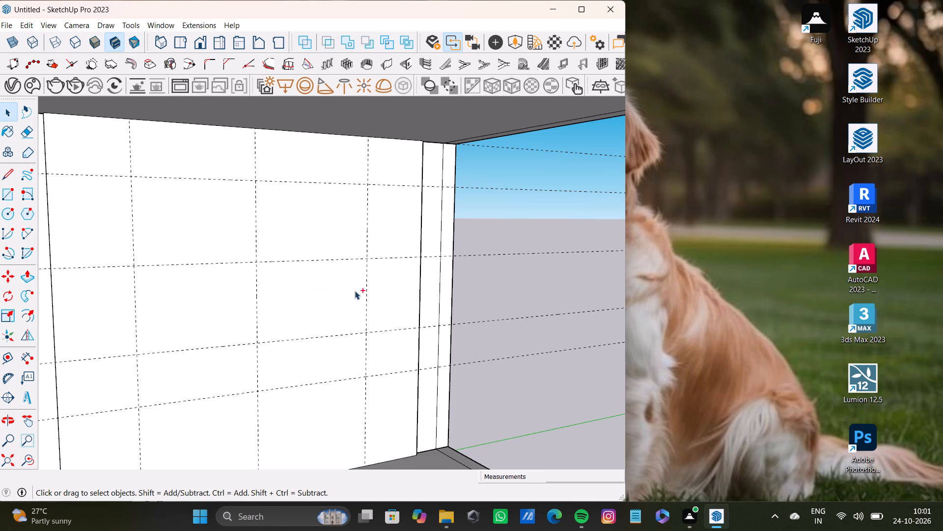
Measure the distances from the panel's left and right edges to their nearest vertical guides.
middle_drag(374, 285, 309, 237)
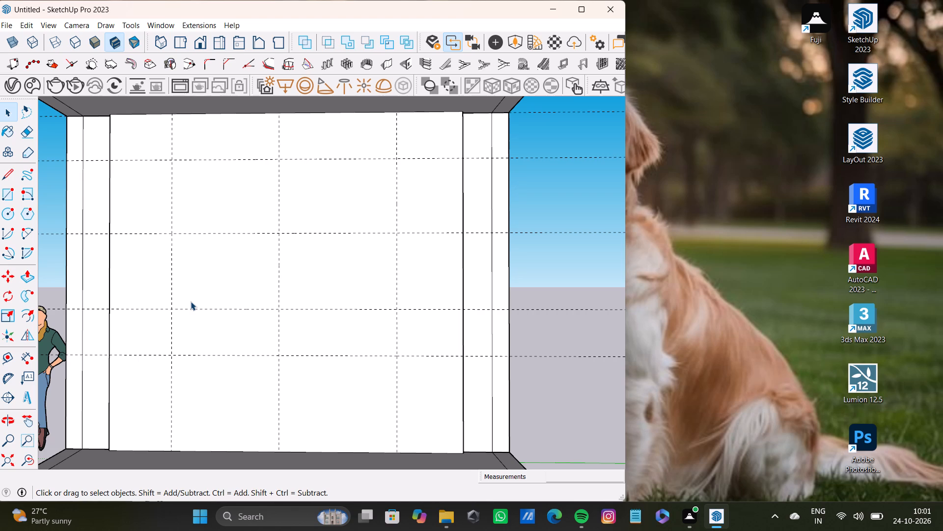
scroll(126, 304, down, 5)
shift+middle_click(166, 305)
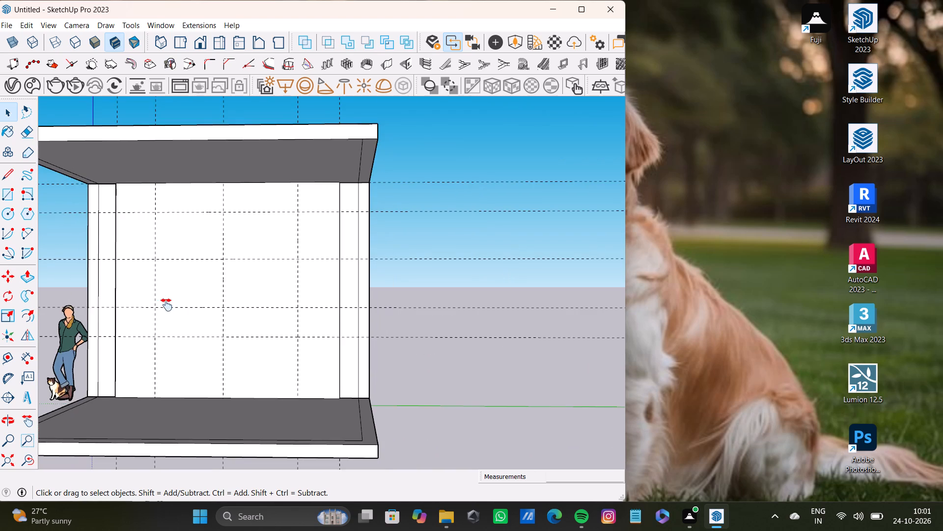
scroll(171, 310, up, 4)
shift+middle_drag(171, 310, 227, 296)
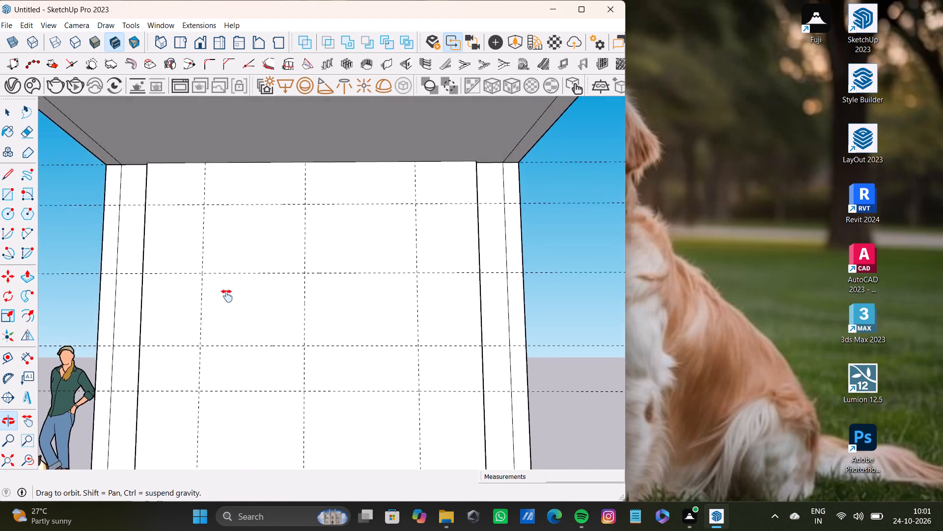
shift+middle_drag(227, 296, 242, 318)
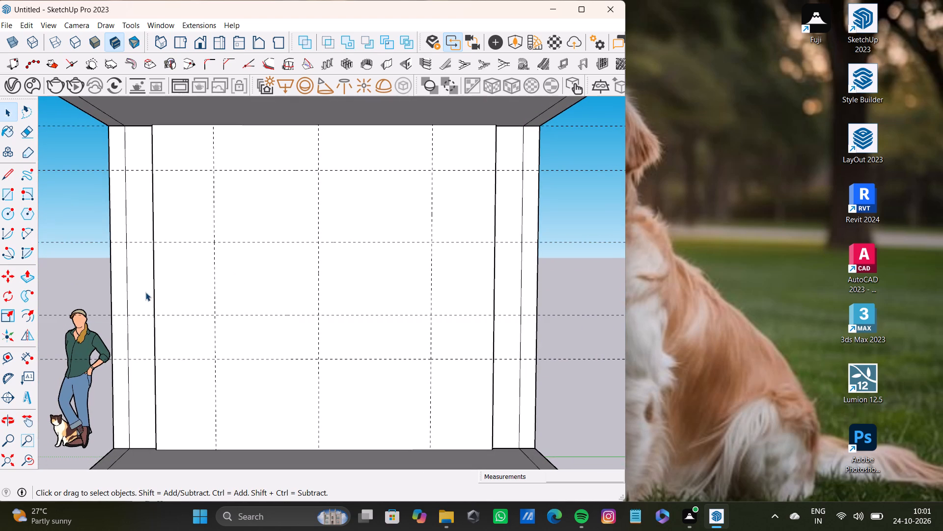
key(t)
click(152, 299)
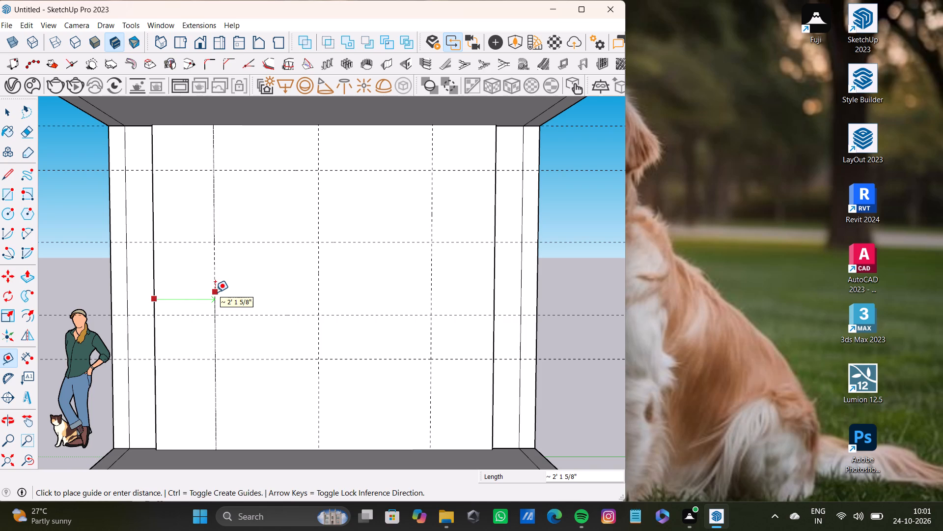
key(space)
text(t)
click(495, 276)
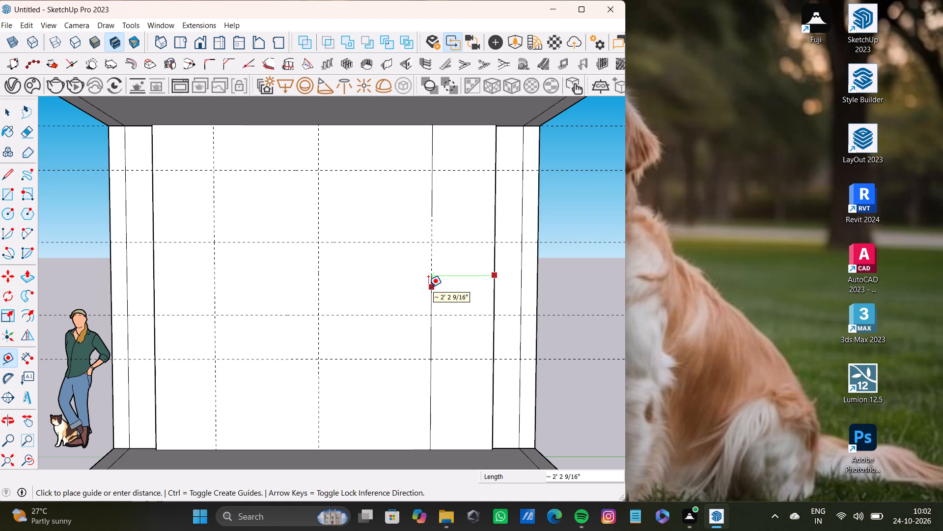
key(space)
Place vertical guides 2' inward from the TV panel's right and left edges.
key(t)
click(494, 284)
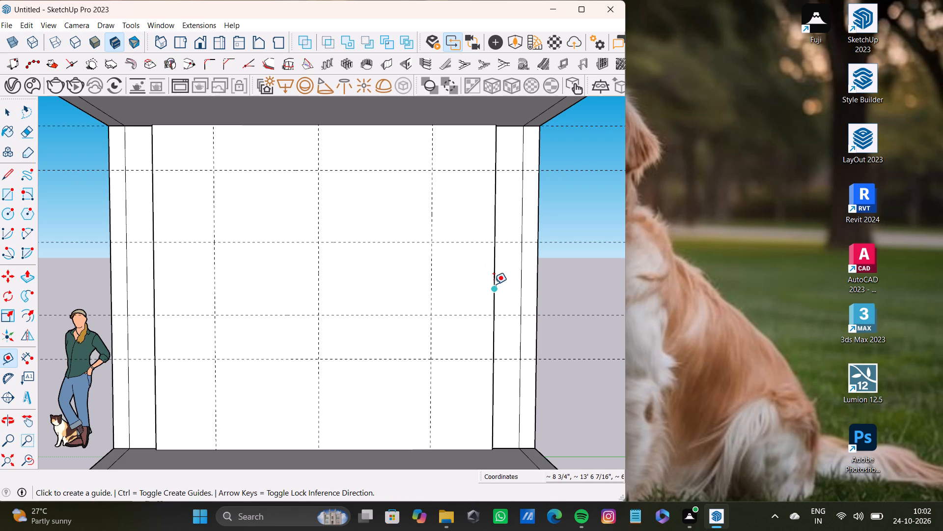
text(2')
key(Return)
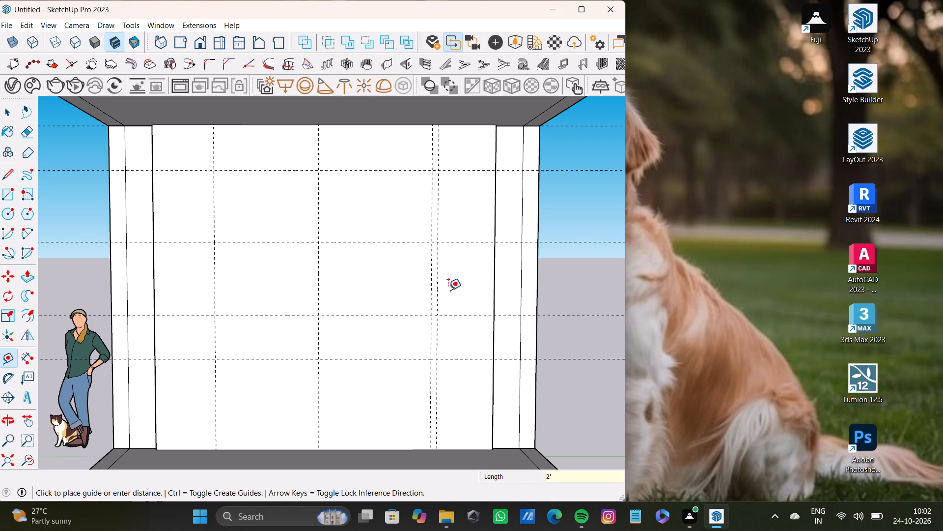
key(space)
key(t)
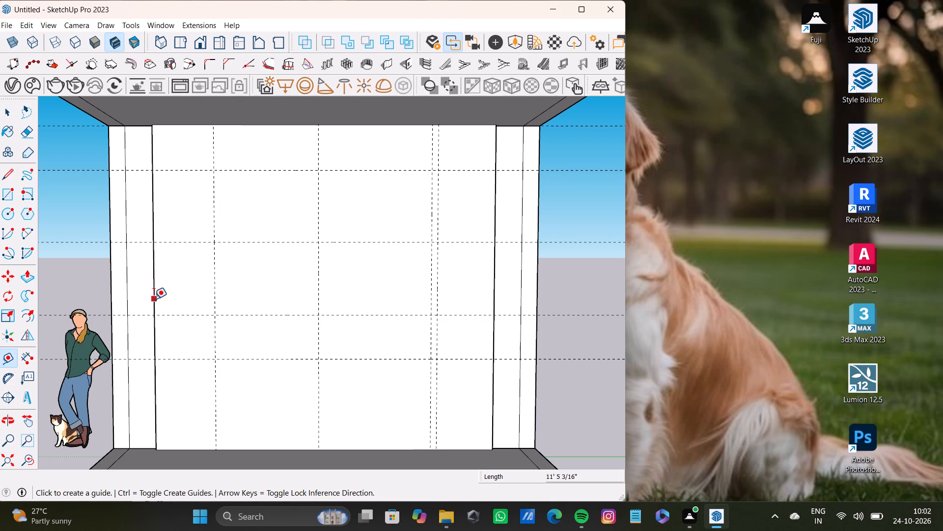
click(154, 299)
text(2')
key(Return)
key(space)
Delete the two old outer vertical guides lying just inside the 2' guides, keeping the centre guide.
scroll(192, 303, up, 1)
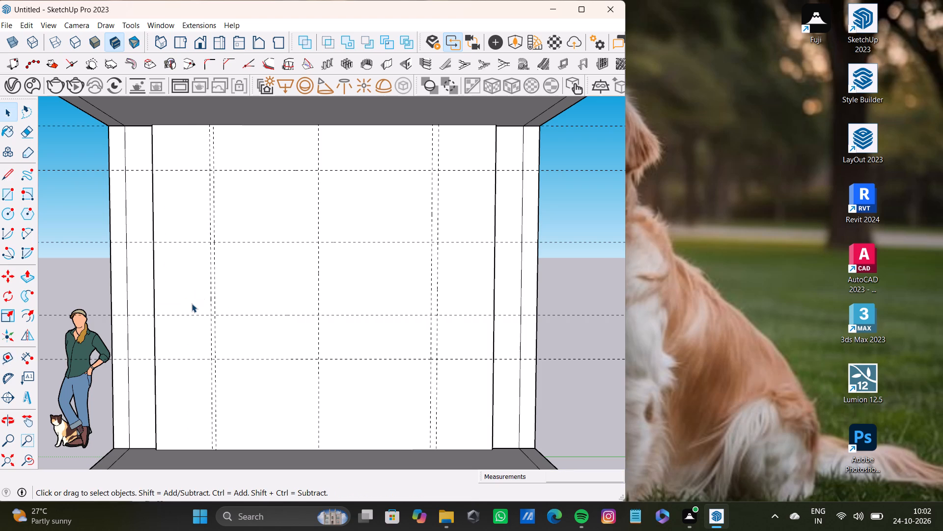
scroll(192, 303, up, 7)
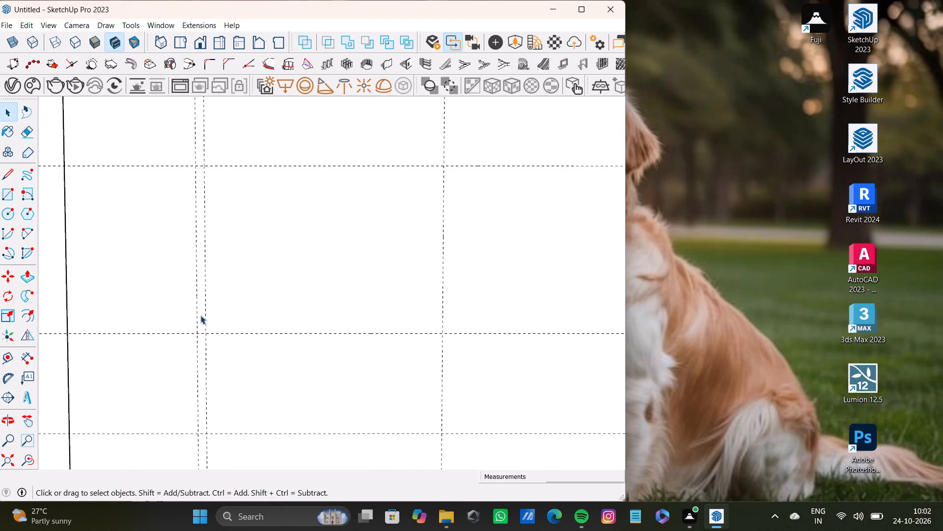
click(206, 318)
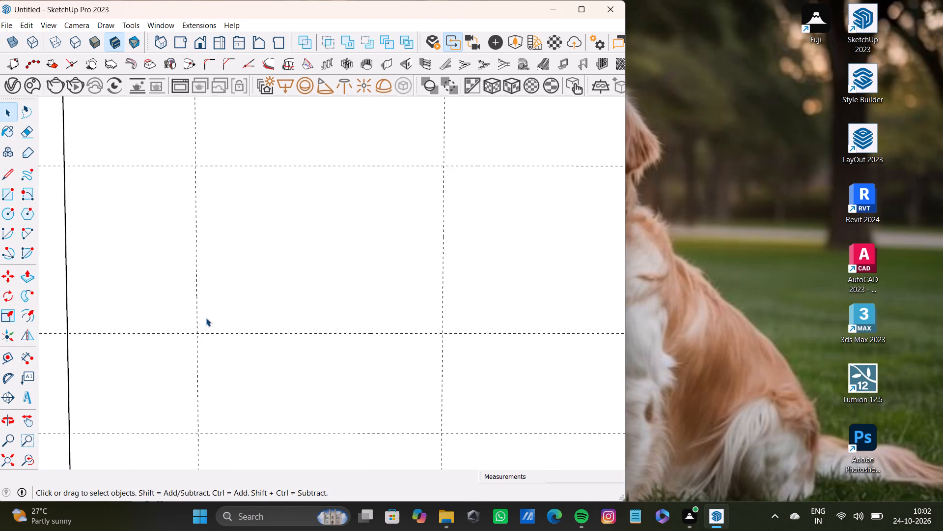
key(Delete)
scroll(206, 318, down, 14)
scroll(313, 291, up, 5)
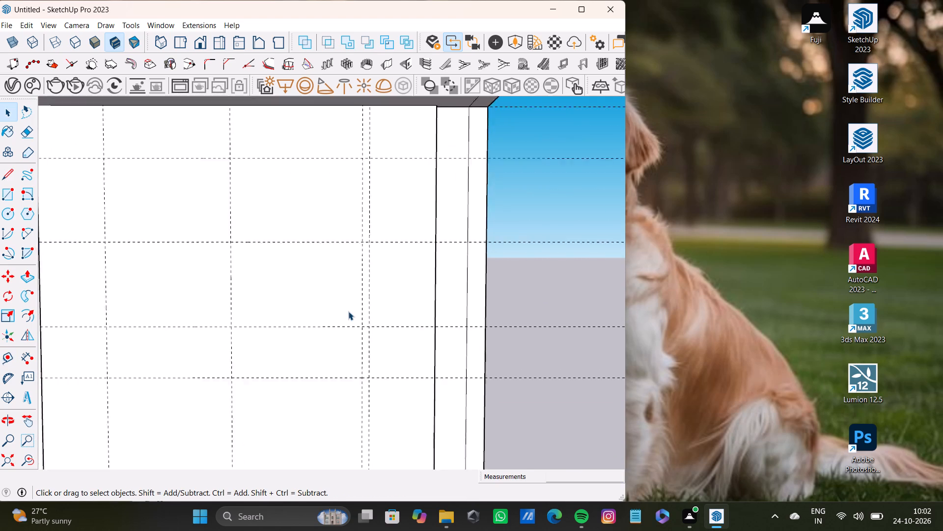
scroll(348, 311, up, 4)
click(361, 324)
click(361, 326)
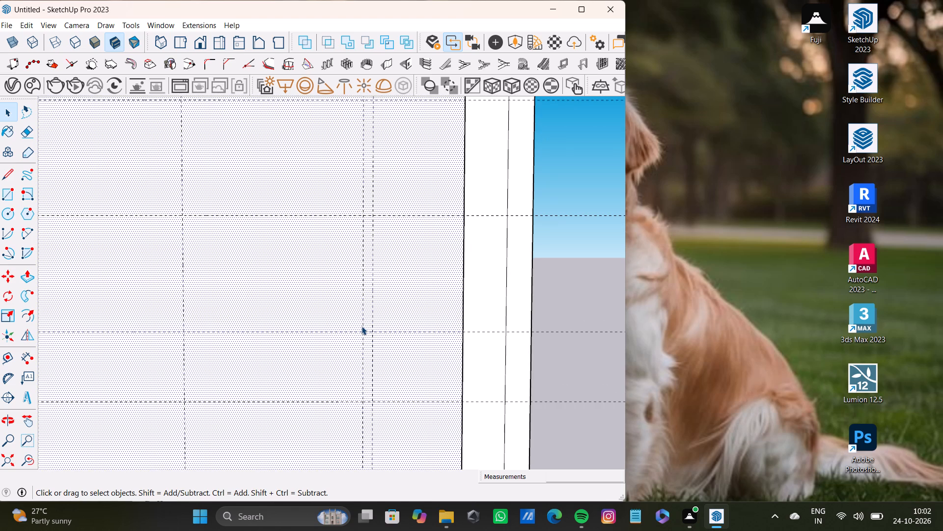
key(Delete)
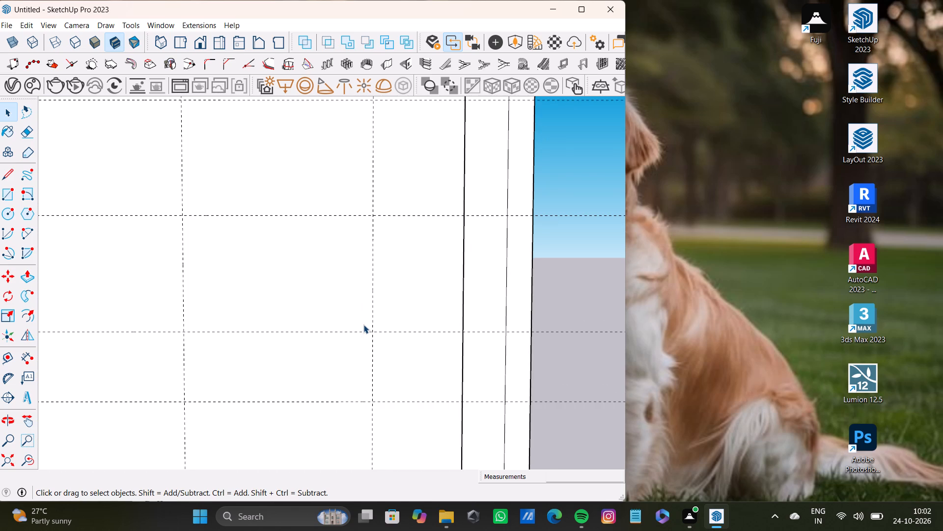
Measure the distance from the left 2' vertical guide to the TV panel's left edge.
scroll(363, 324, up, 1)
scroll(363, 324, down, 12)
shift+middle_drag(150, 324, 266, 314)
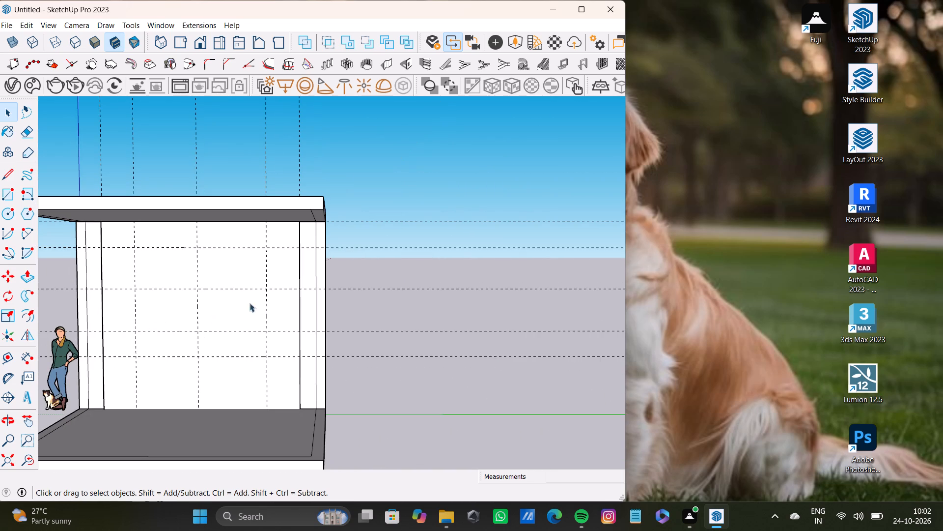
scroll(179, 295, down, 3)
middle_drag(193, 296, 327, 295)
scroll(249, 309, up, 3)
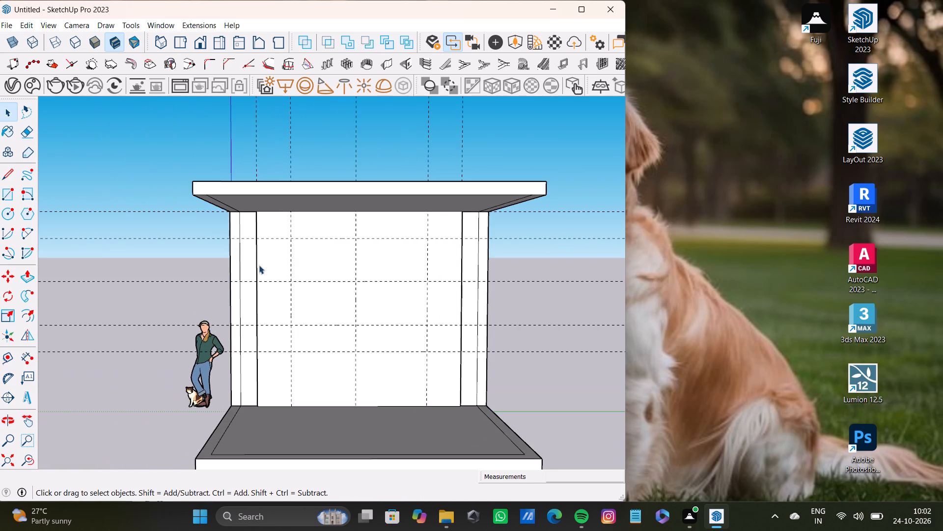
key(t)
scroll(268, 268, up, 1)
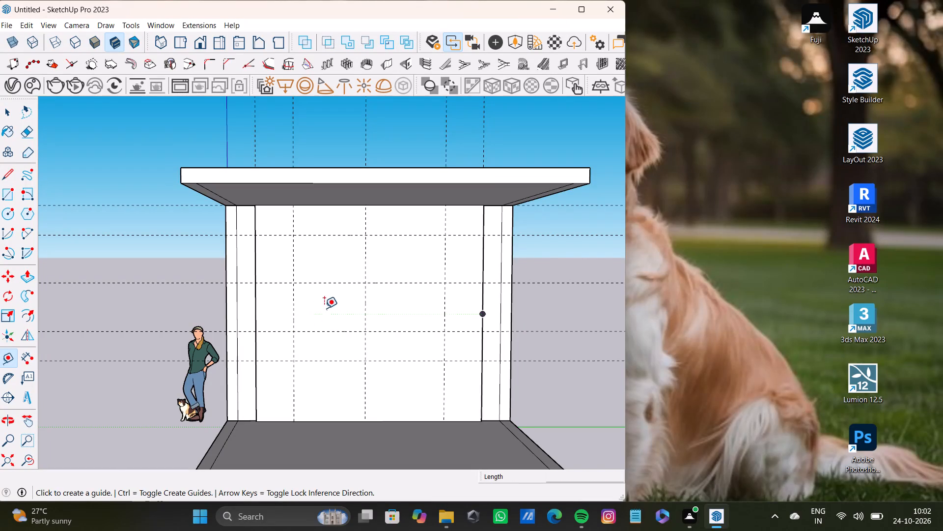
scroll(320, 322, up, 6)
scroll(290, 325, down, 7)
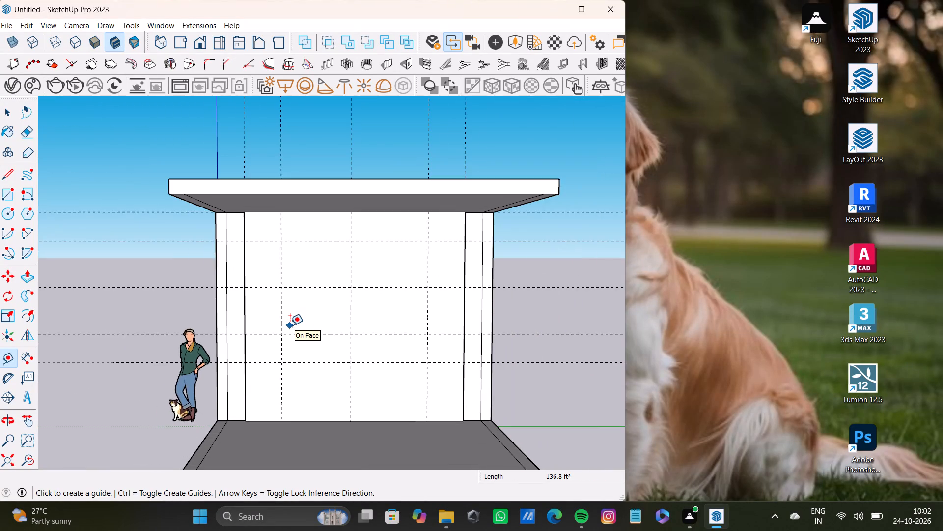
scroll(290, 325, up, 8)
click(275, 333)
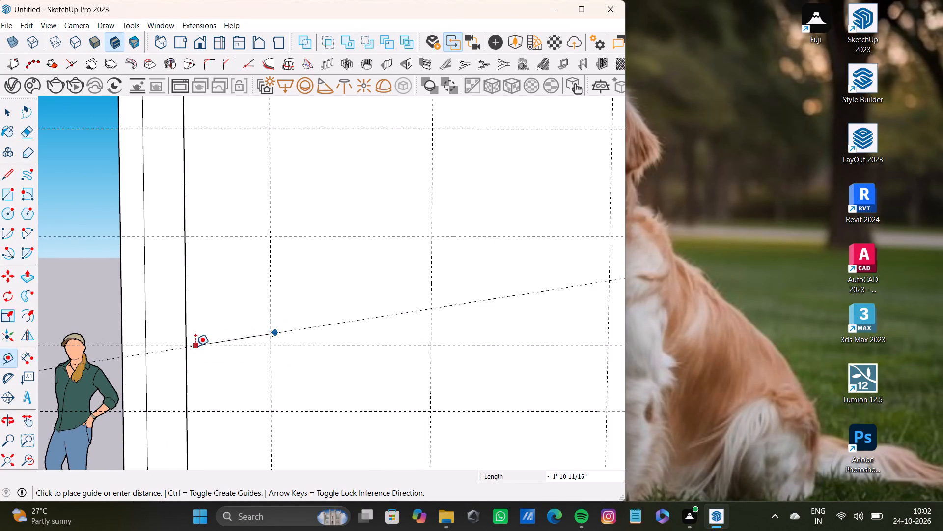
key(space)
key(t)
click(269, 307)
key(space)
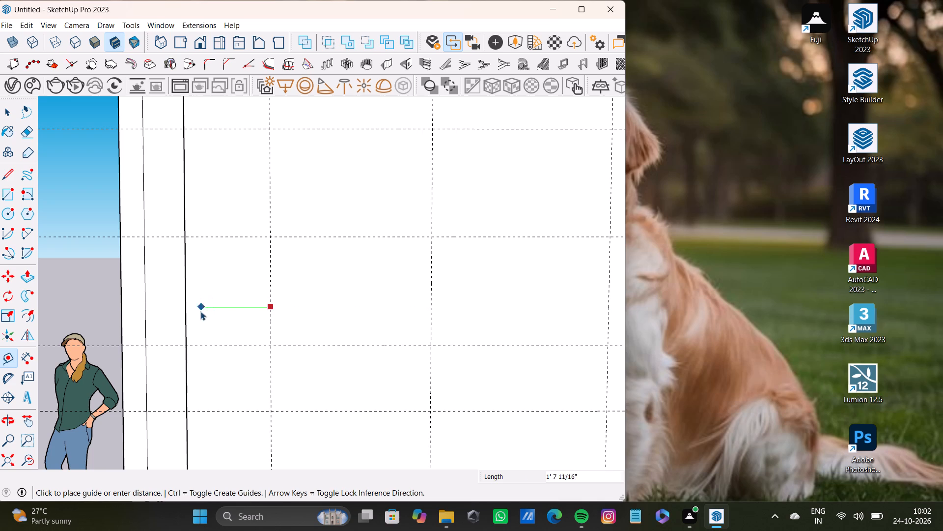
key(t)
click(268, 326)
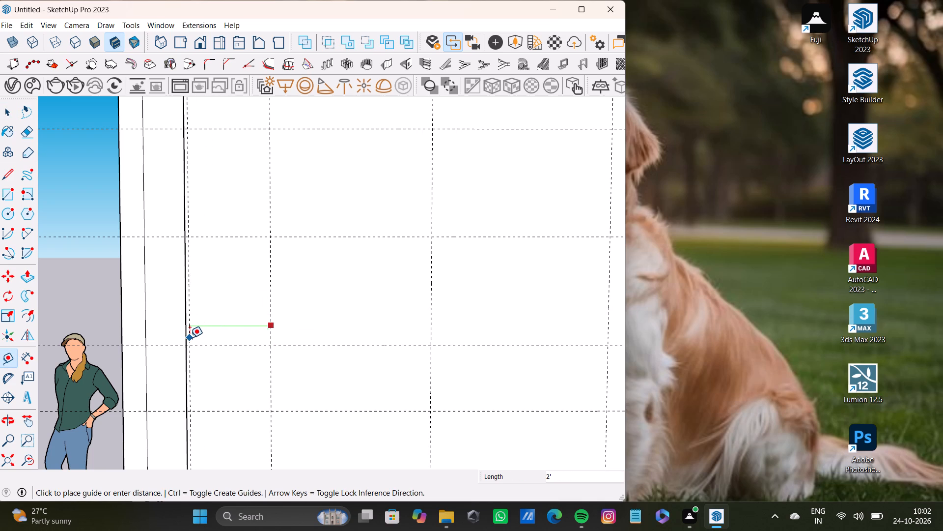
scroll(190, 338, down, 4)
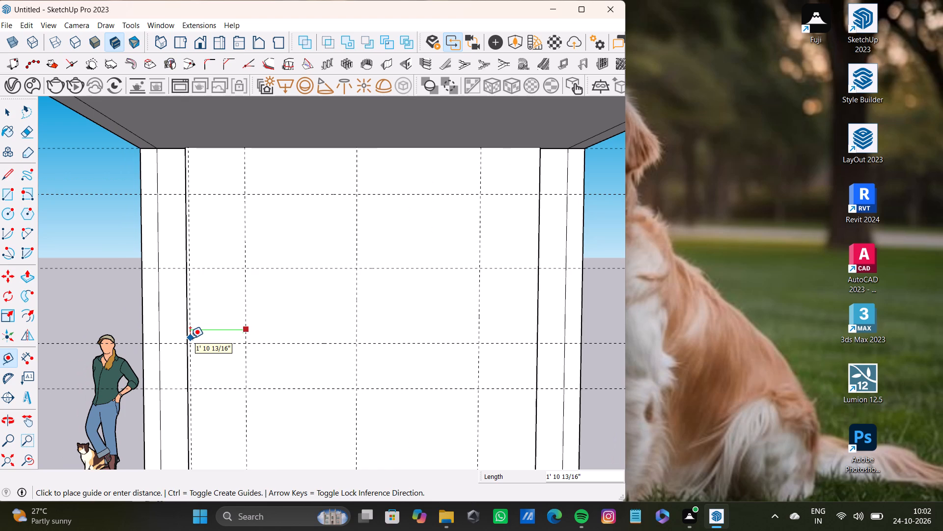
key(space)
Place vertical guides 1" inward from the TV panel's left and right edges.
text(t)
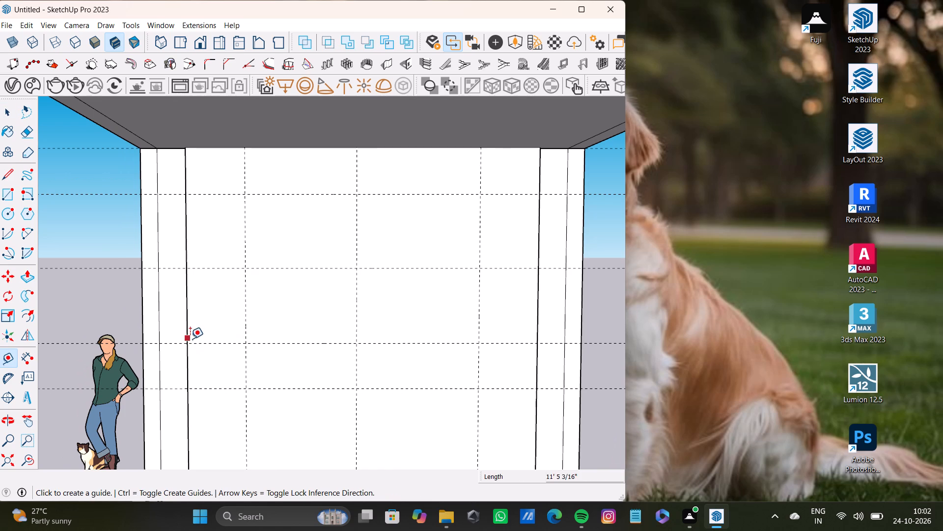
scroll(188, 355, up, 7)
click(193, 383)
text(1")
key(Return)
scroll(39, 410, down, 6)
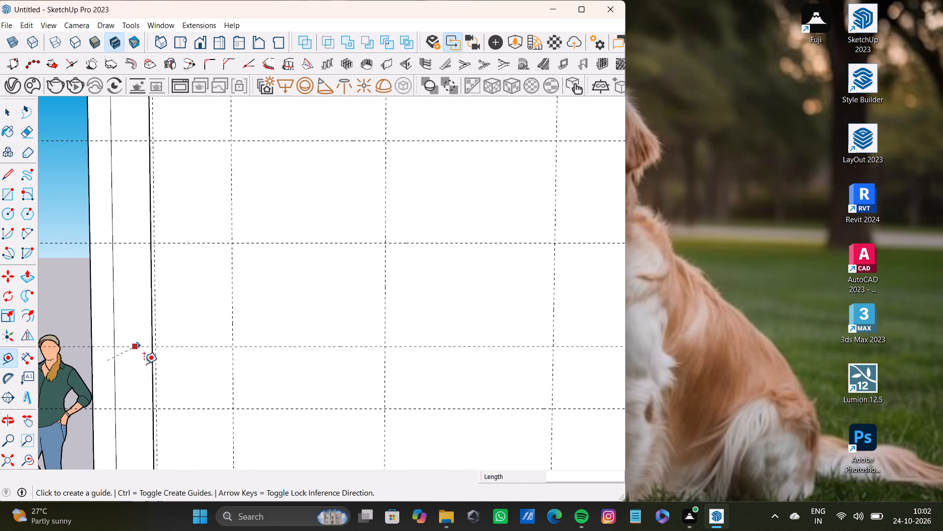
scroll(144, 364, down, 5)
shift+middle_drag(268, 332, 262, 325)
scroll(491, 322, up, 6)
scroll(370, 320, up, 1)
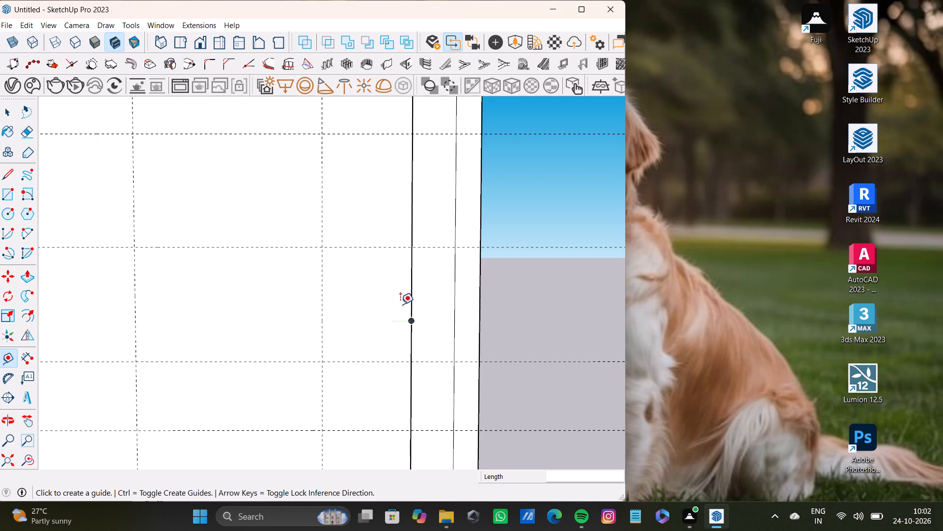
click(411, 304)
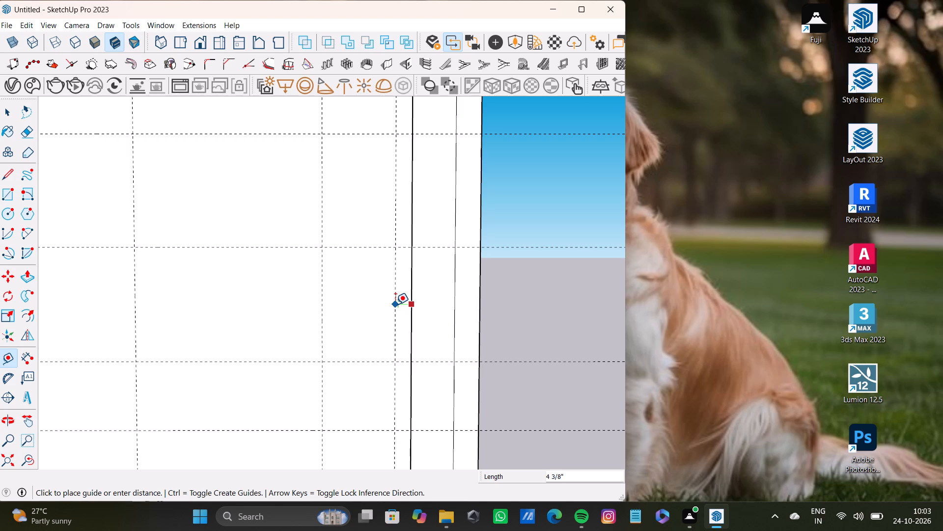
text(1")
key(Return)
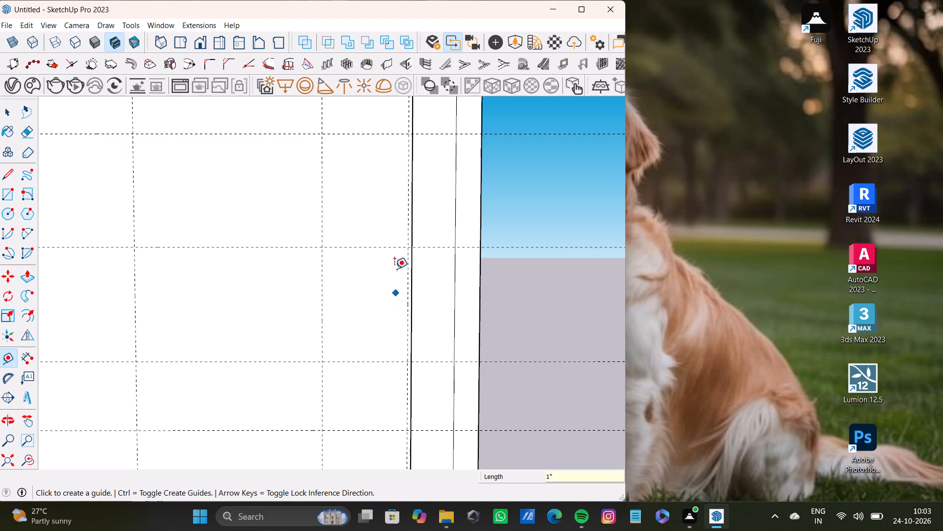
scroll(333, 247, down, 12)
key(space)
Draw a full-height rectangle about 1/2" wide and 11' 5 3/16" tall on the panel, starting at the left 1" guide.
shift+middle_drag(334, 248, 448, 229)
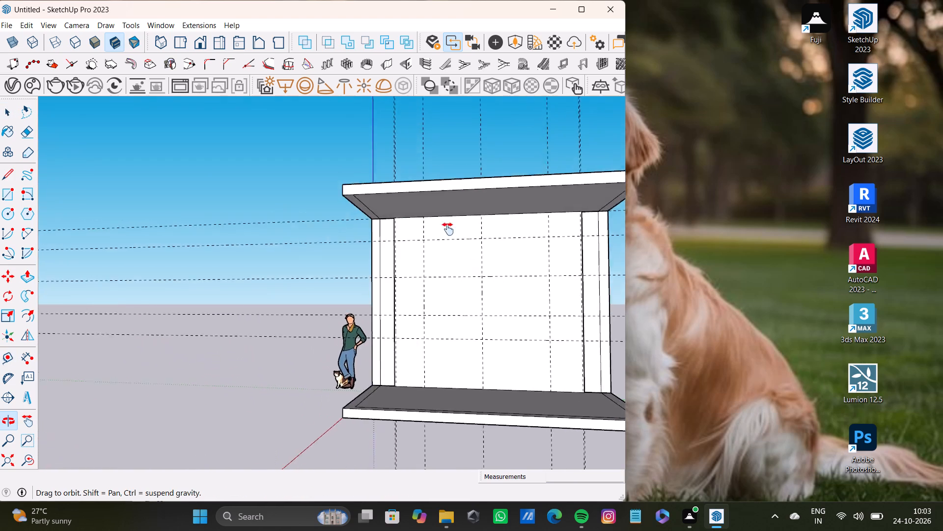
shift+middle_drag(448, 229, 421, 214)
click(3, 196)
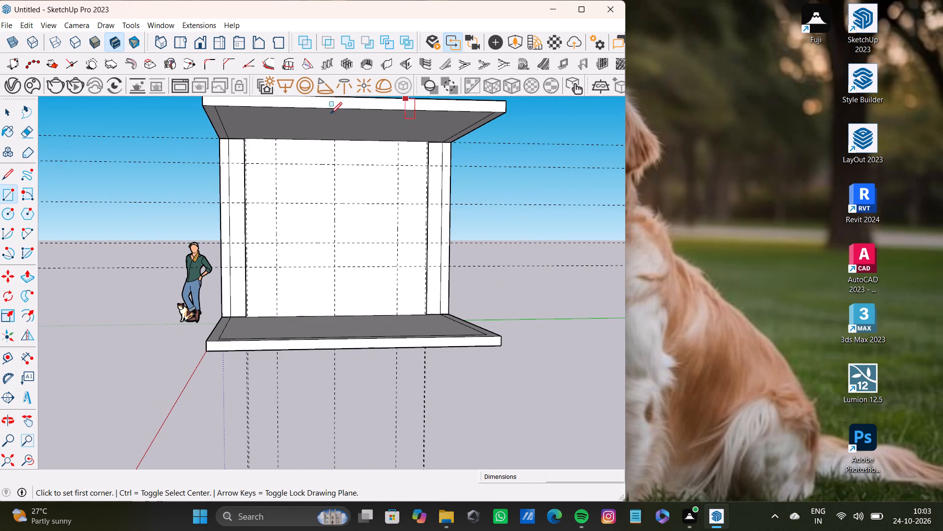
scroll(223, 149, up, 11)
scroll(279, 145, down, 3)
shift+middle_drag(279, 145, 262, 176)
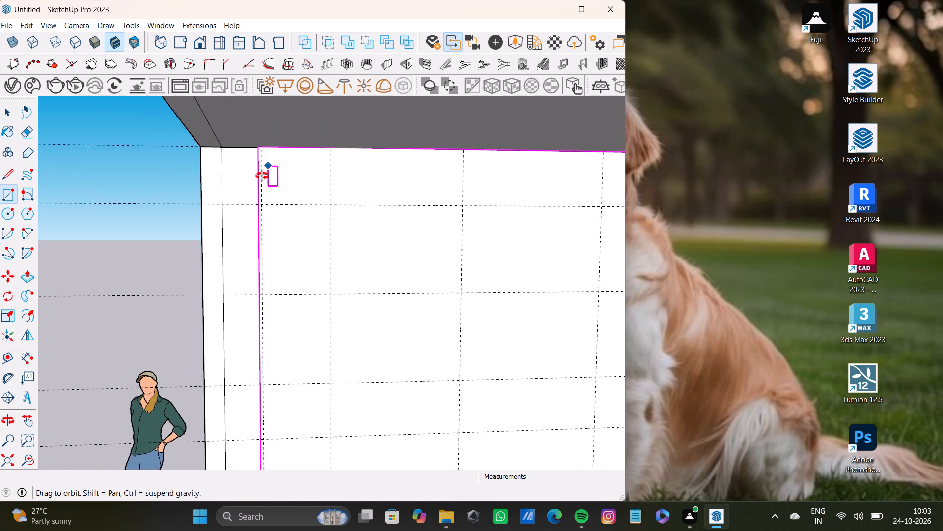
shift+middle_drag(262, 176, 260, 178)
scroll(259, 159, up, 10)
middle_drag(225, 169, 236, 162)
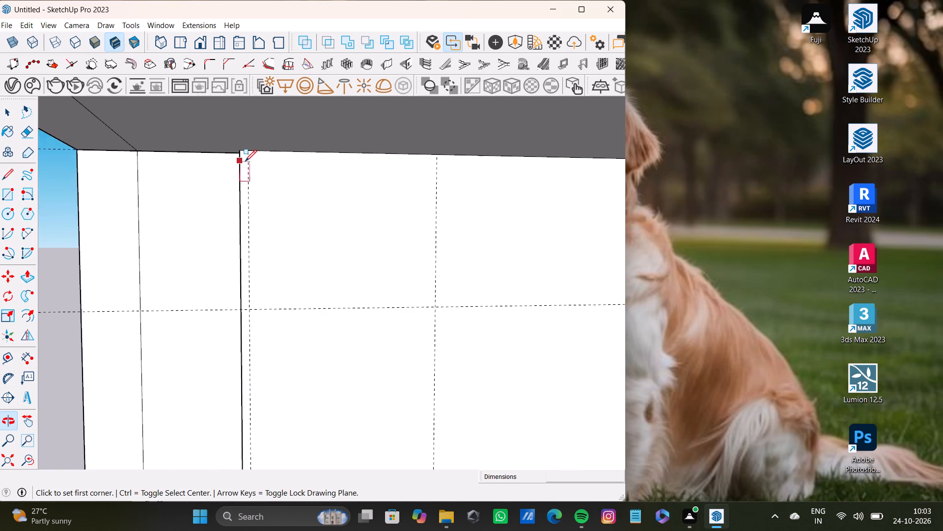
scroll(249, 161, up, 6)
click(247, 144)
scroll(305, 185, down, 6)
shift+middle_drag(317, 238, 263, 60)
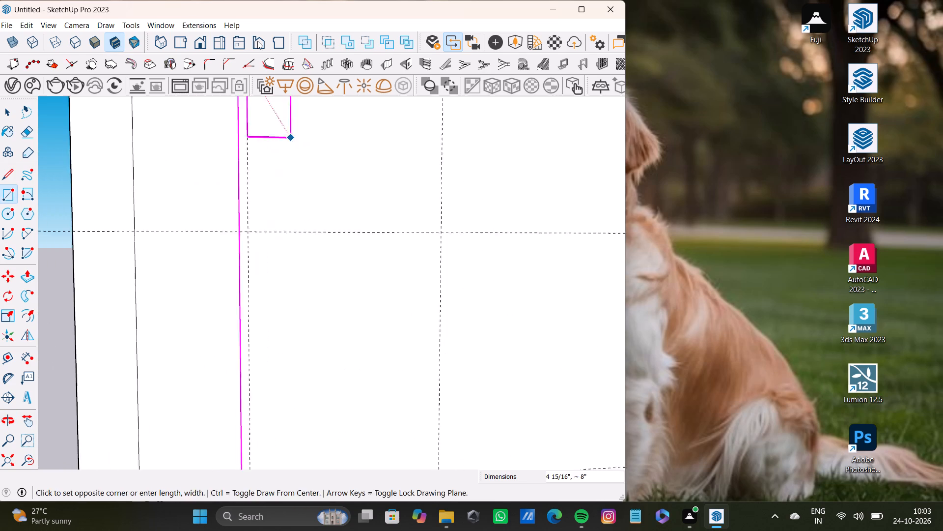
scroll(256, 101, down, 5)
shift+middle_drag(276, 228, 246, 99)
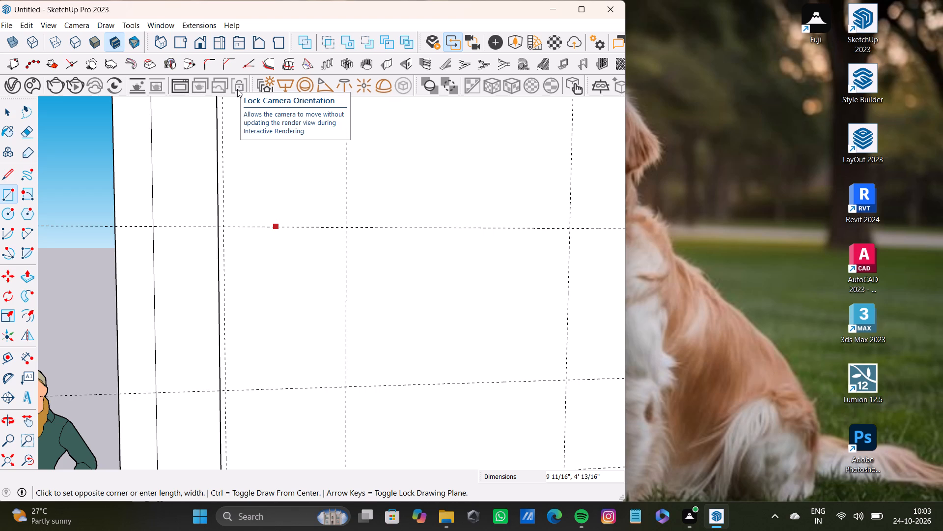
scroll(244, 188, down, 19)
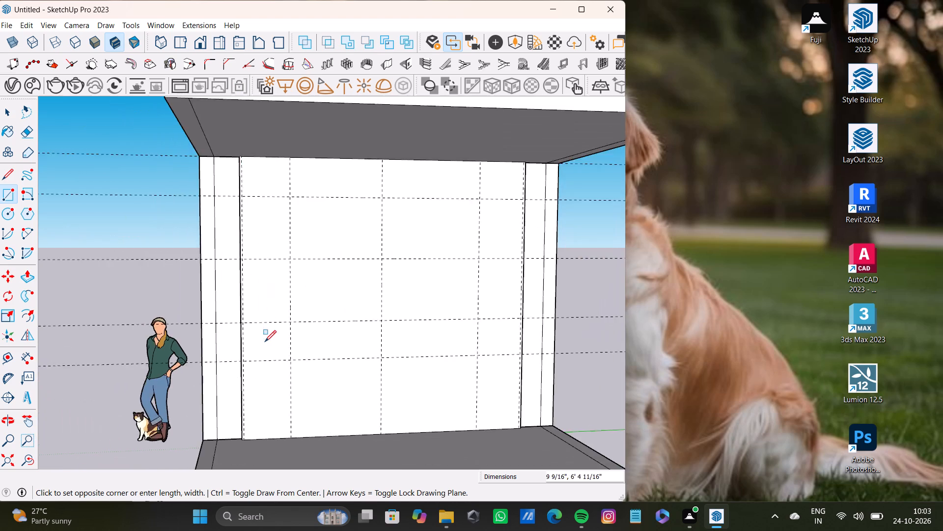
scroll(265, 342, down, 2)
middle_drag(265, 342, 250, 306)
scroll(250, 313, up, 10)
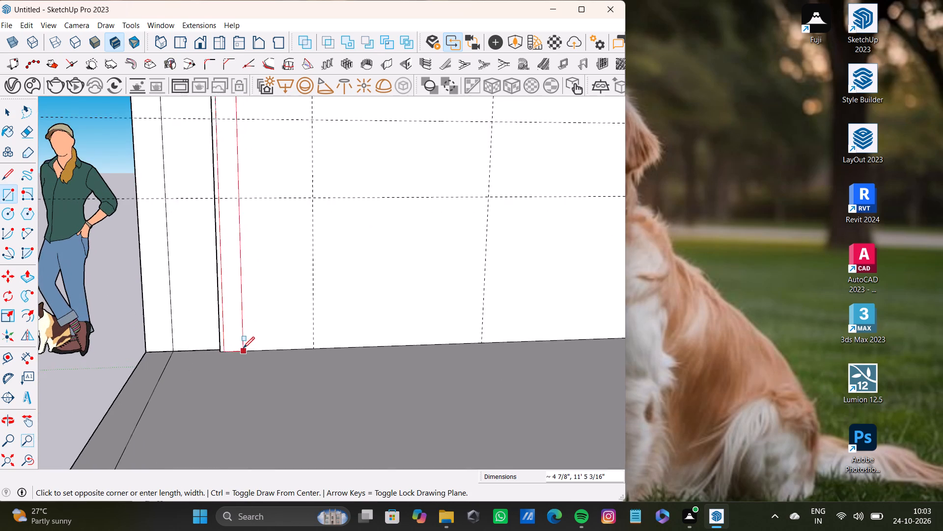
scroll(241, 348, up, 1)
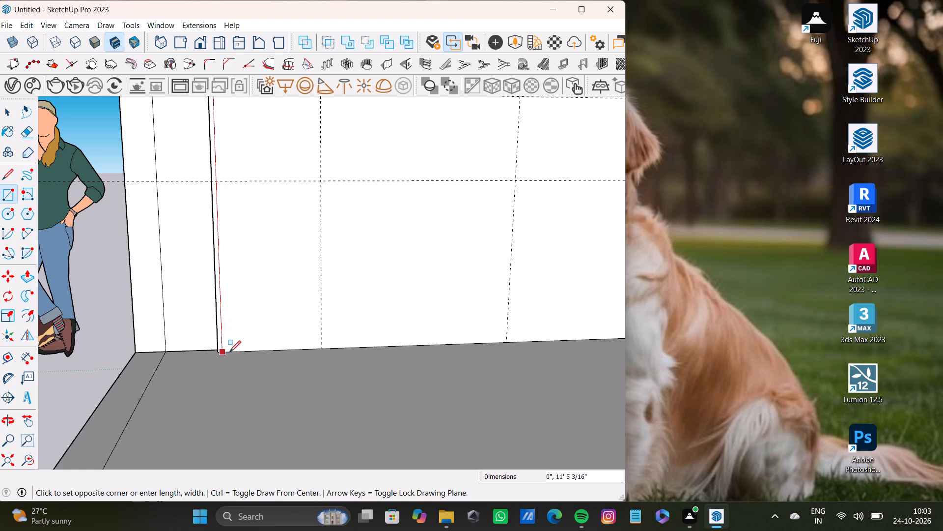
scroll(230, 352, up, 11)
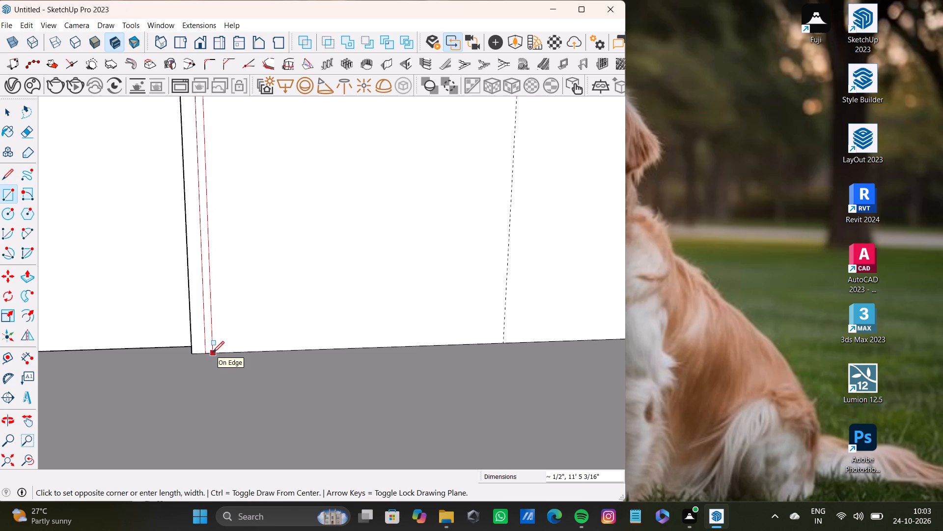
click(213, 353)
key(space)
Push/pull the narrow strip out from the panel face by about 15/16".
scroll(217, 342, down, 7)
shift+scroll(257, 243, down, 9)
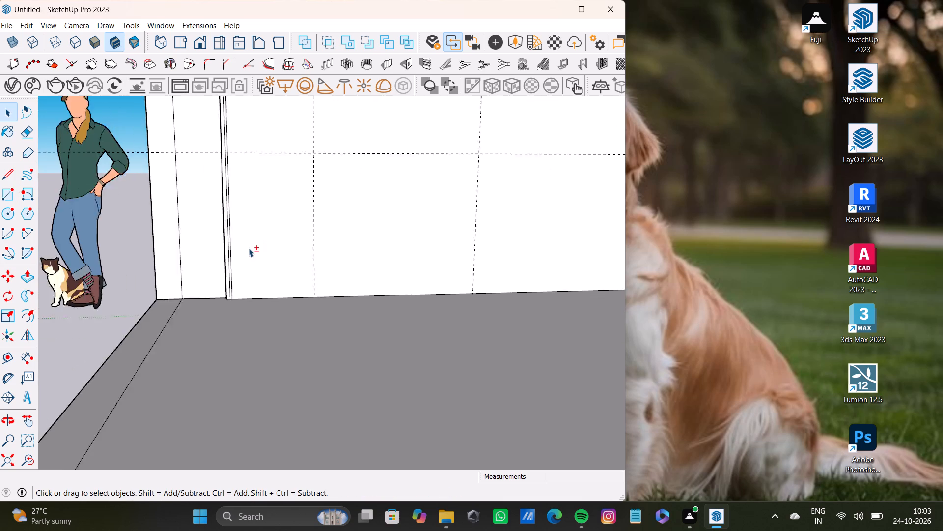
shift+scroll(237, 184, up, 1)
shift+middle_drag(238, 184, 231, 352)
scroll(215, 223, up, 9)
shift+middle_drag(235, 164, 237, 354)
scroll(227, 265, down, 6)
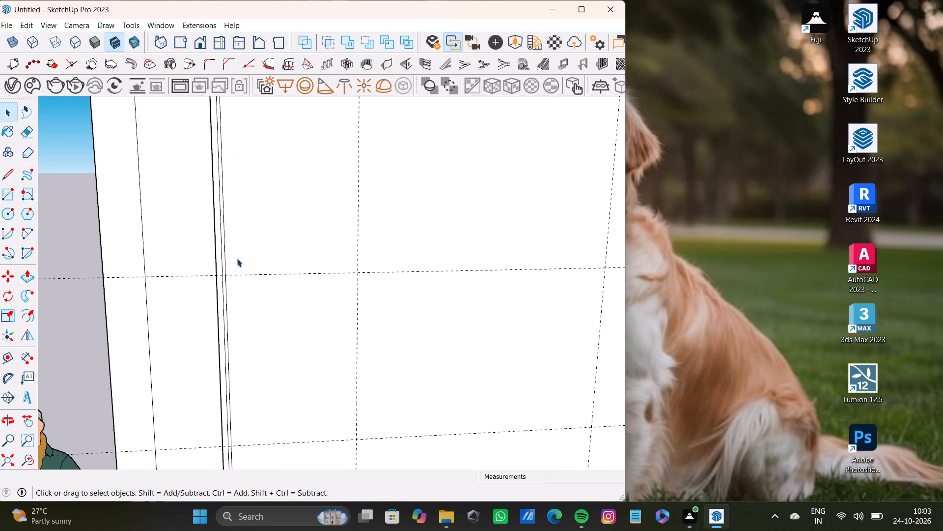
middle_drag(242, 255, 203, 296)
scroll(202, 128, up, 13)
scroll(228, 122, down, 1)
scroll(228, 122, up, 2)
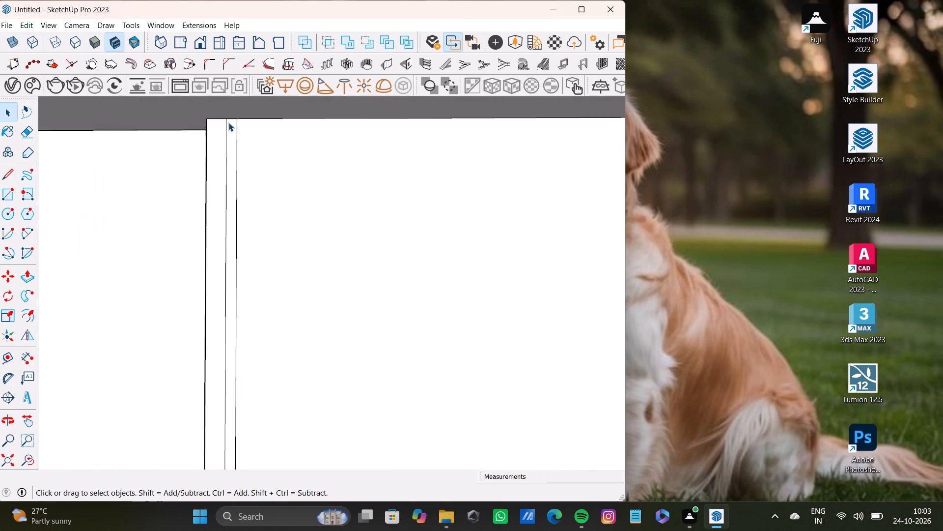
click(232, 126)
key(p)
drag(234, 135, 226, 135)
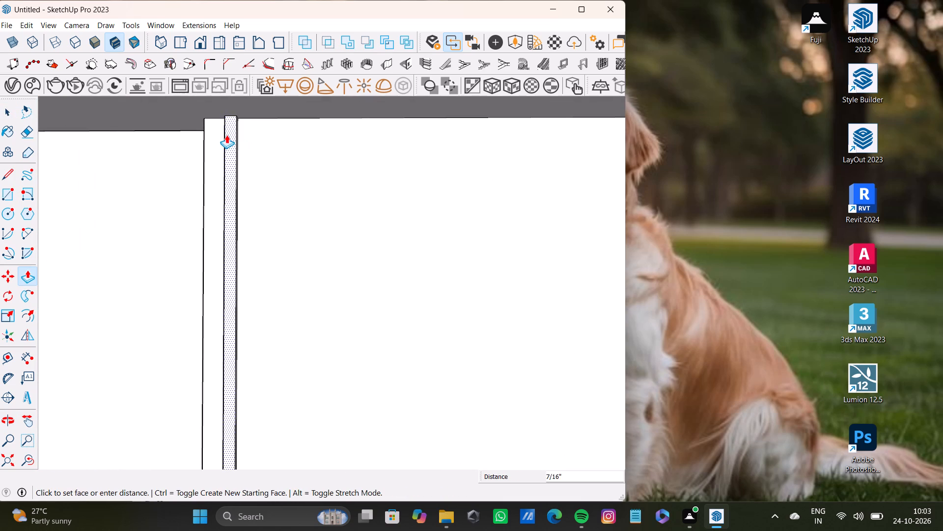
drag(226, 135, 222, 135)
scroll(225, 138, down, 4)
middle_drag(225, 141, 404, 202)
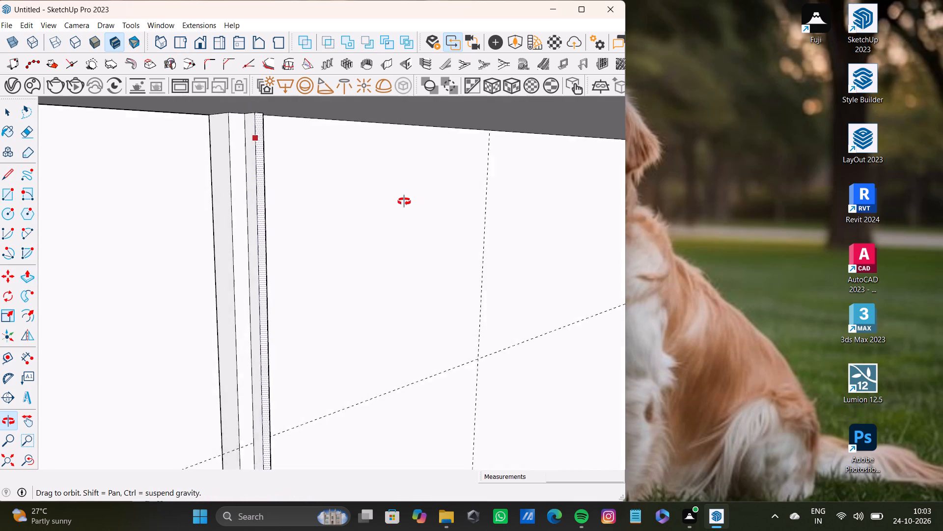
middle_drag(404, 202, 407, 210)
scroll(291, 152, up, 7)
middle_drag(228, 116, 22, 146)
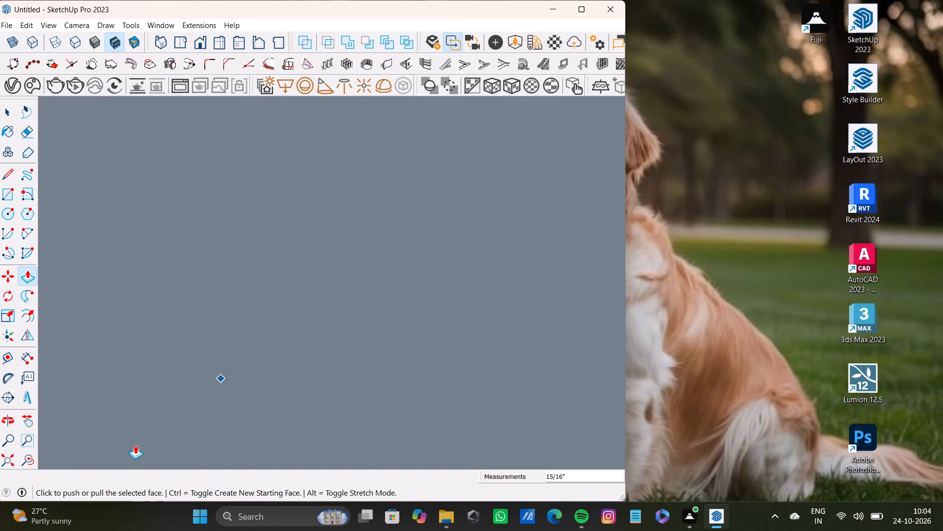
click(26, 456)
middle_drag(364, 361, 81, 349)
key(space)
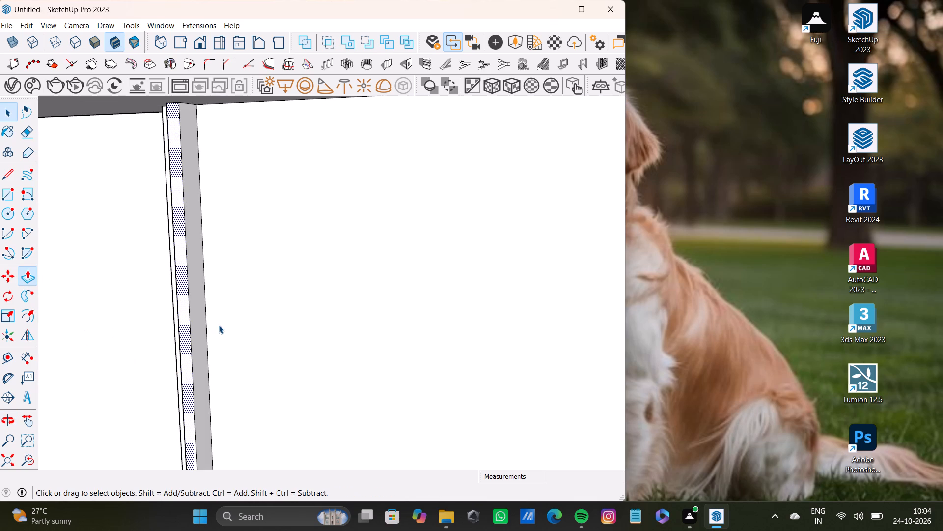
Push/pull the strip's side face about 5/16" toward the panel's centre to widen it.
key(space)
click(205, 327)
click(204, 328)
key(p)
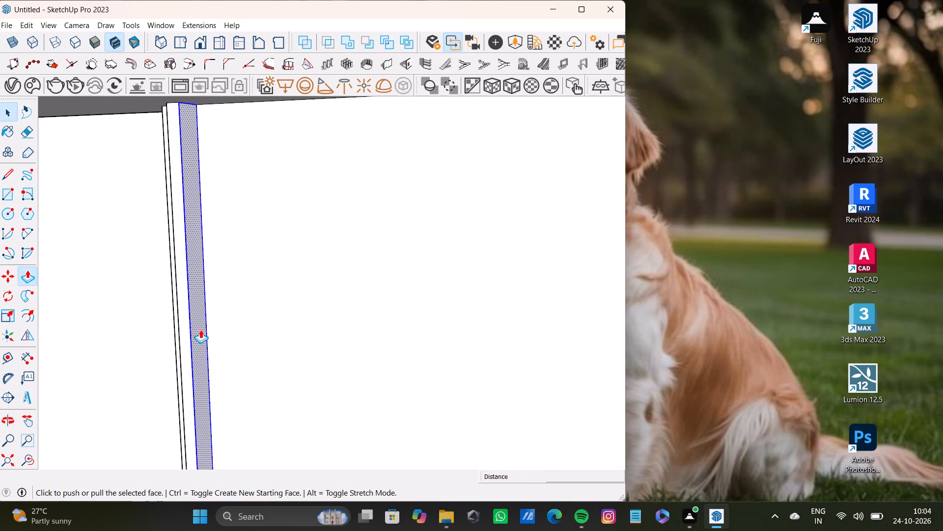
drag(200, 329, 206, 332)
key(space)
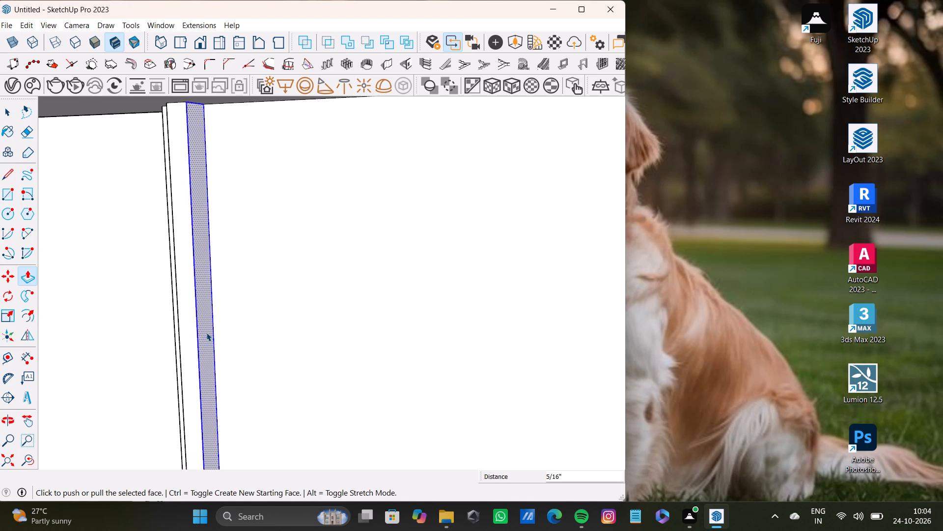
Push/pull the strip's inner side face about 11/16" toward the panel's centre to widen it further.
scroll(206, 332, down, 9)
click(25, 458)
click(7, 459)
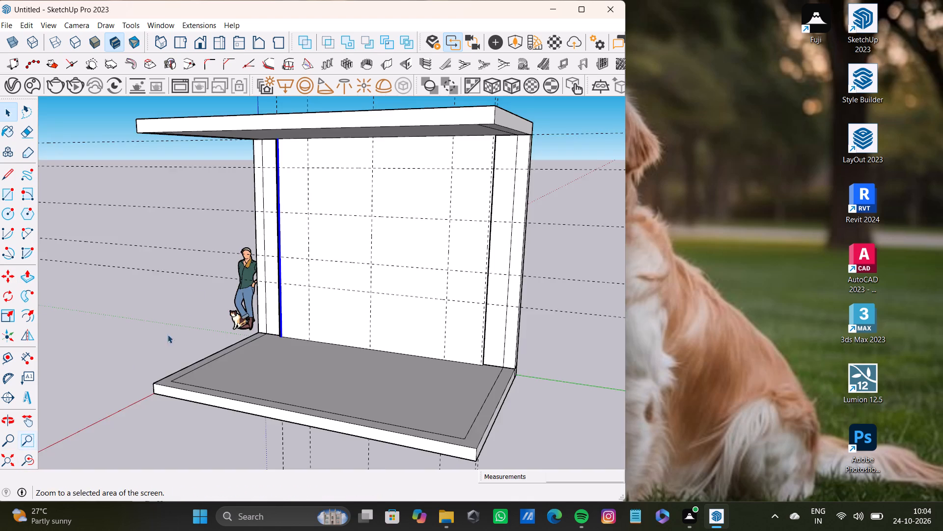
scroll(240, 276, down, 5)
scroll(240, 276, up, 1)
middle_drag(240, 276, 339, 260)
scroll(239, 192, up, 20)
scroll(239, 192, up, 2)
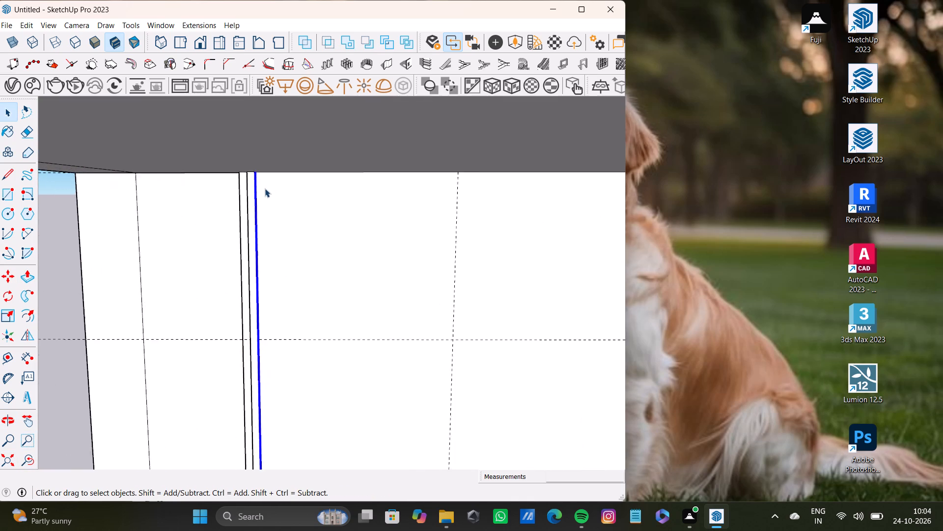
scroll(265, 188, up, 13)
middle_drag(257, 178, 181, 177)
text(p[)
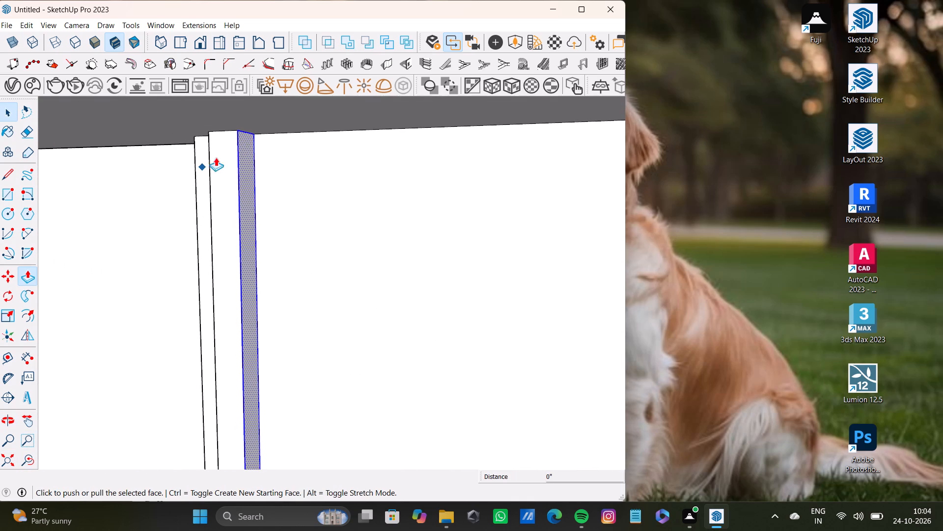
drag(249, 167, 266, 167)
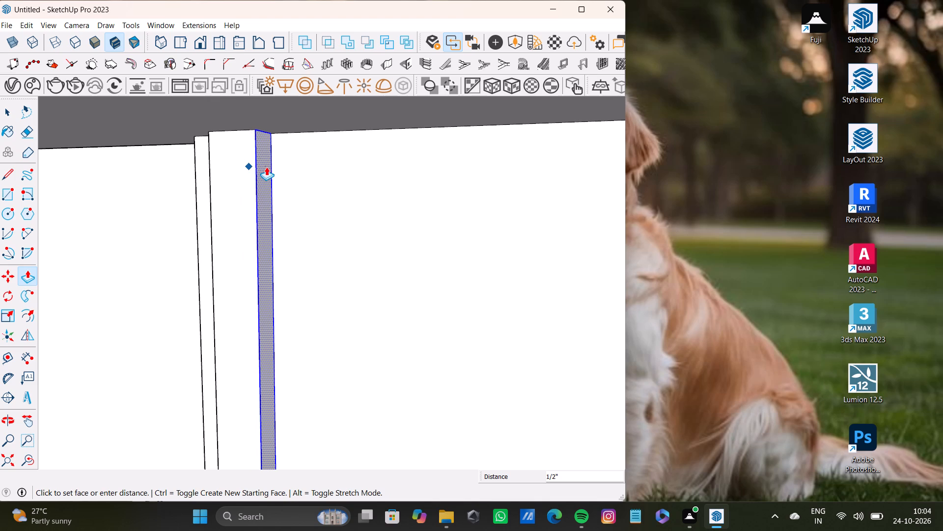
drag(266, 167, 273, 169)
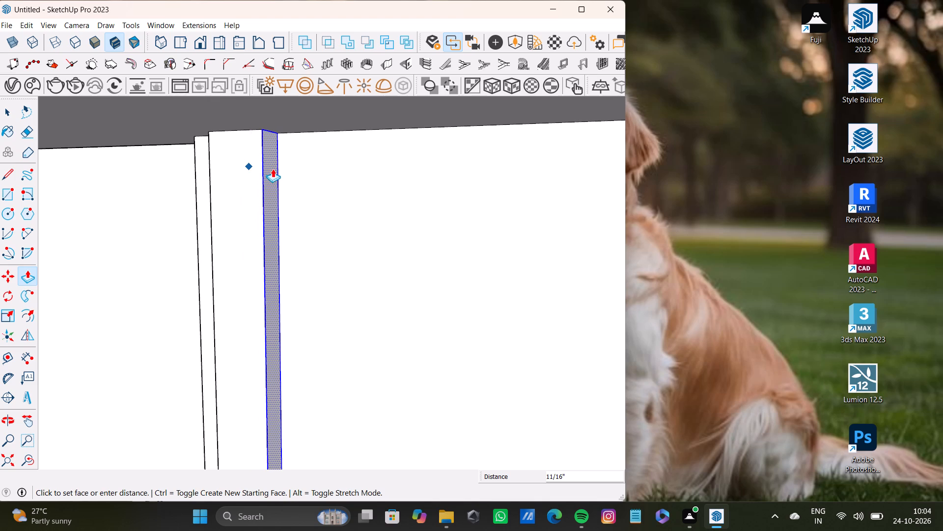
drag(273, 169, 275, 170)
Push/pull the widened strip's front face further out from the panel to deepen it.
scroll(259, 190, down, 5)
middle_drag(333, 207, 190, 210)
key(space)
click(270, 183)
key(p)
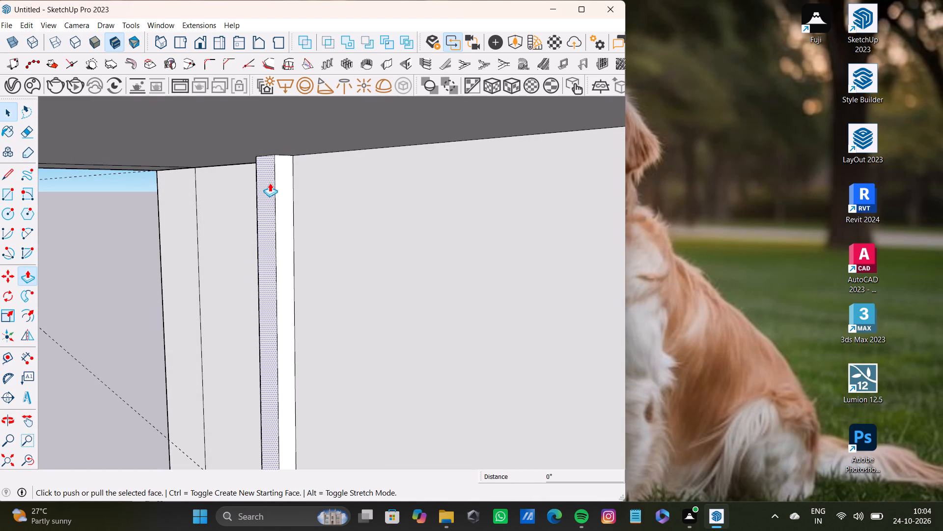
drag(270, 183, 251, 183)
key(space)
Select the strip's front face and its inner side face together with their edges.
scroll(248, 194, down, 8)
middle_drag(250, 223, 260, 223)
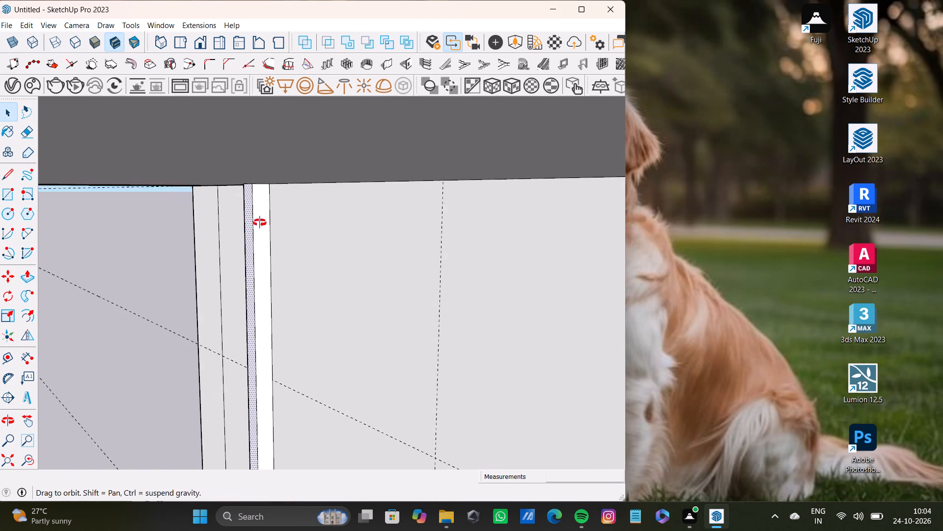
middle_drag(260, 223, 249, 217)
shift+scroll(257, 225, up, 8)
double_click(272, 228)
scroll(260, 233, down, 3)
middle_drag(260, 233, 321, 236)
shift+double_click(272, 277)
scroll(272, 277, down, 3)
middle_drag(272, 277, 406, 278)
middle_drag(313, 273, 464, 298)
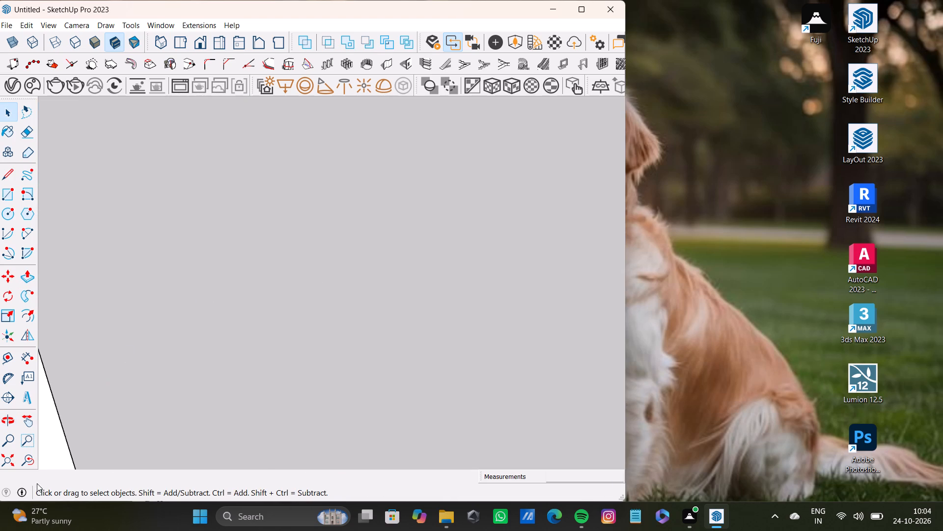
click(28, 458)
scroll(264, 247, up, 8)
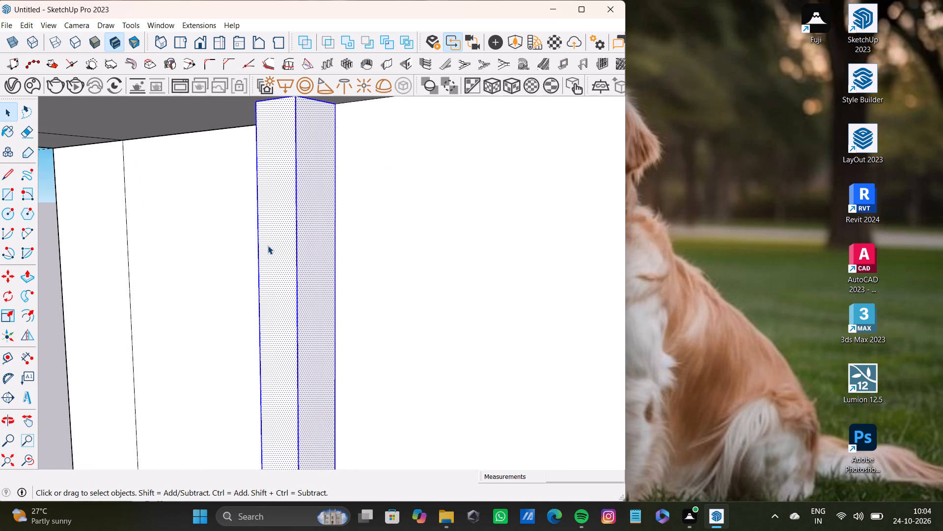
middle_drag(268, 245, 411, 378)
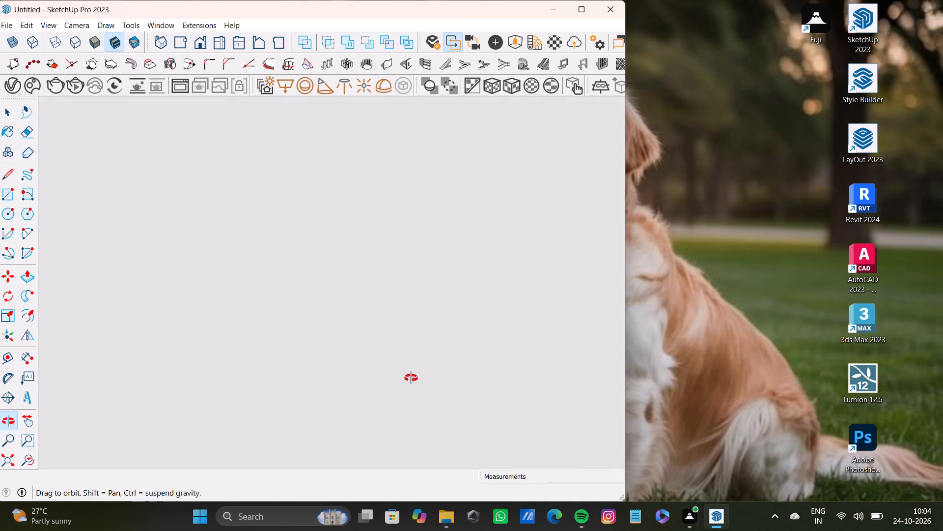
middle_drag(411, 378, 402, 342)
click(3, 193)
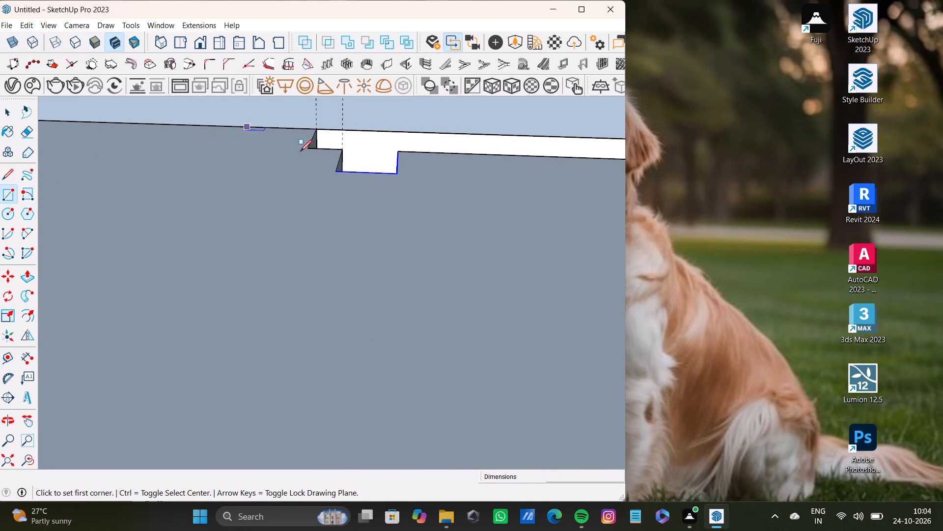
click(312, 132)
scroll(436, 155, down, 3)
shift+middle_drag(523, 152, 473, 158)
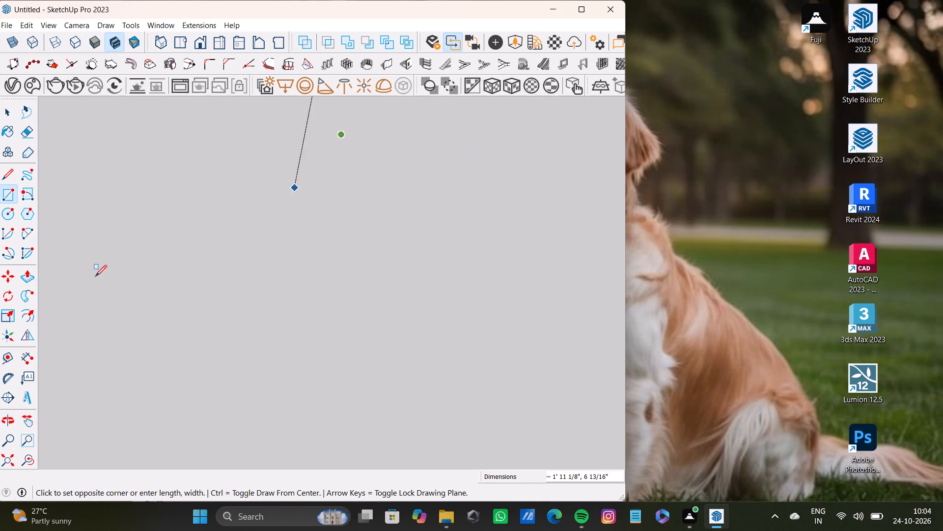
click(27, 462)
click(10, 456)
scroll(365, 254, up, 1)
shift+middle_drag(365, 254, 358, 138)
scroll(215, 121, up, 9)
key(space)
Add the strip's outer side face to the selection and copy it about 1' 9 7/16" along the top edge toward the first grid guide, divided by 9.
middle_drag(221, 180, 334, 180)
scroll(215, 182, up, 13)
middle_drag(279, 160, 340, 156)
scroll(304, 187, up, 8)
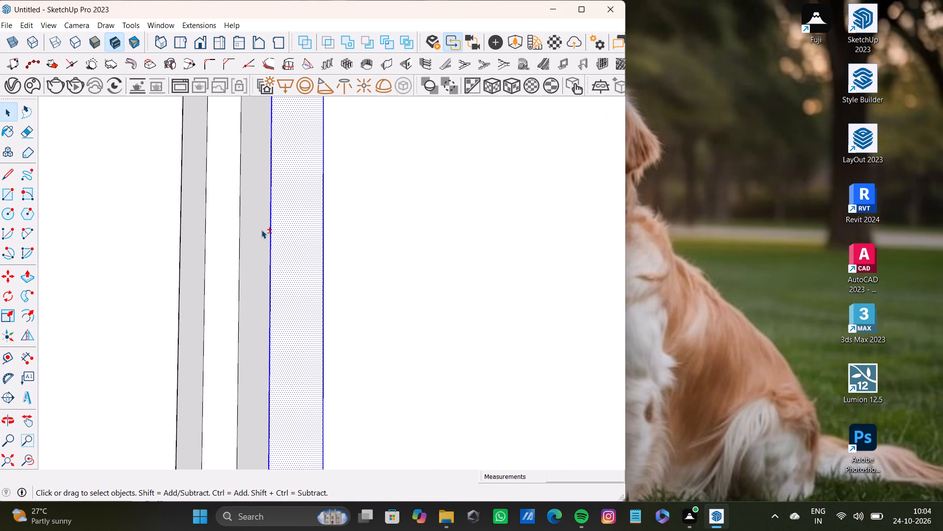
shift+double_click(259, 238)
shift+scroll(269, 239, down, 18)
middle_drag(335, 254, 173, 283)
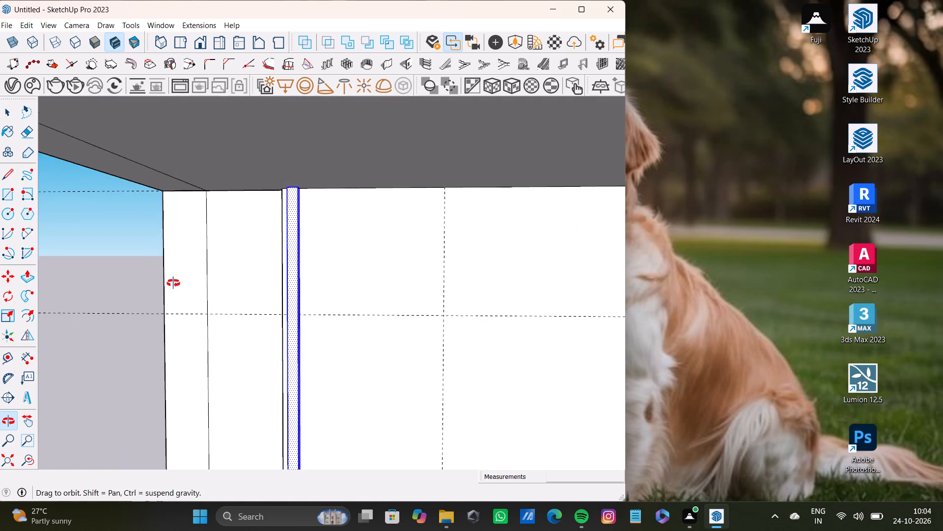
middle_drag(173, 283, 170, 292)
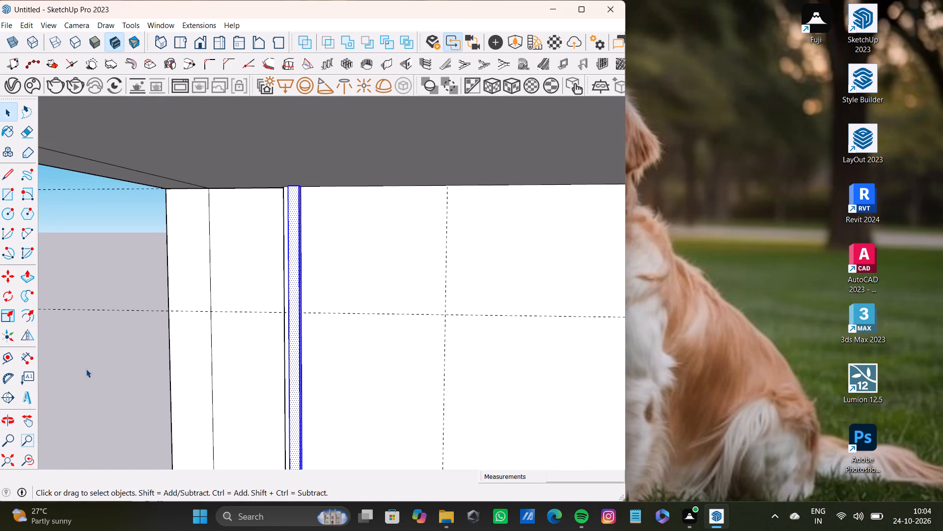
click(25, 459)
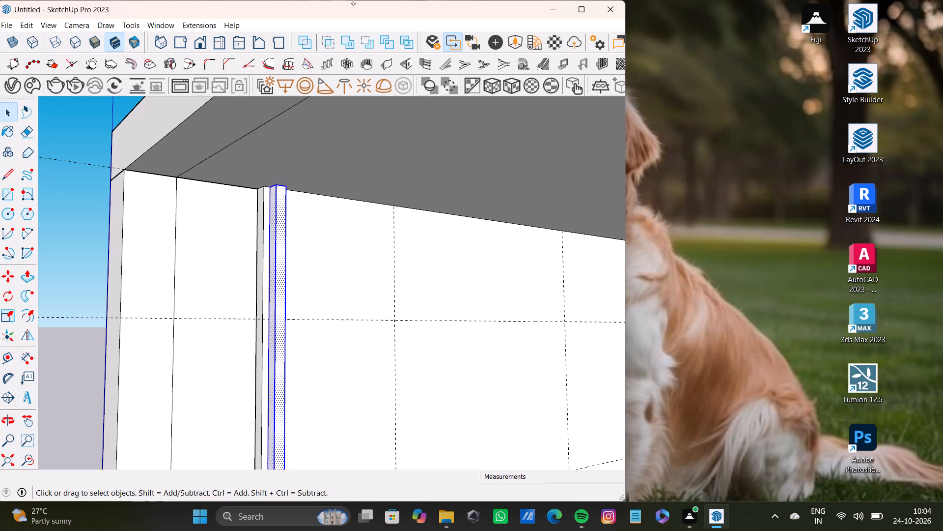
scroll(262, 251, down, 7)
shift+middle_drag(305, 298, 294, 211)
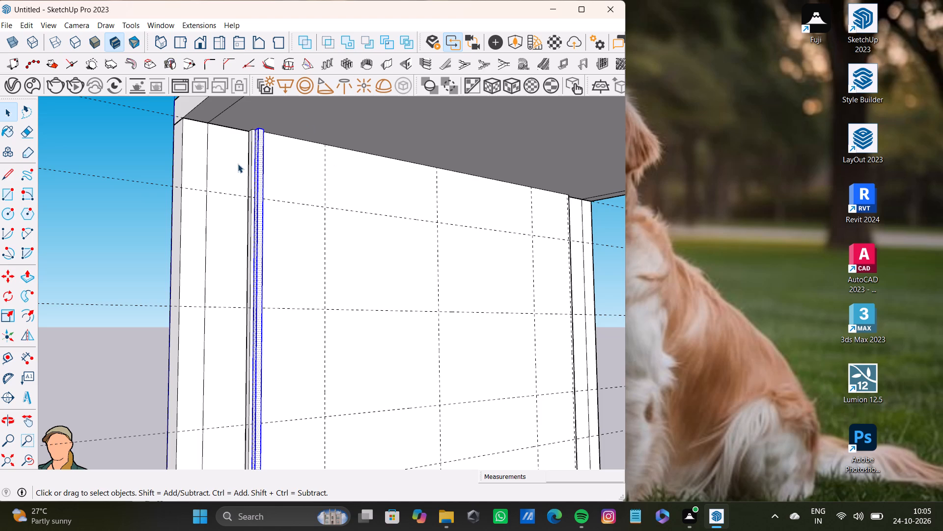
scroll(253, 151, up, 20)
scroll(253, 151, up, 17)
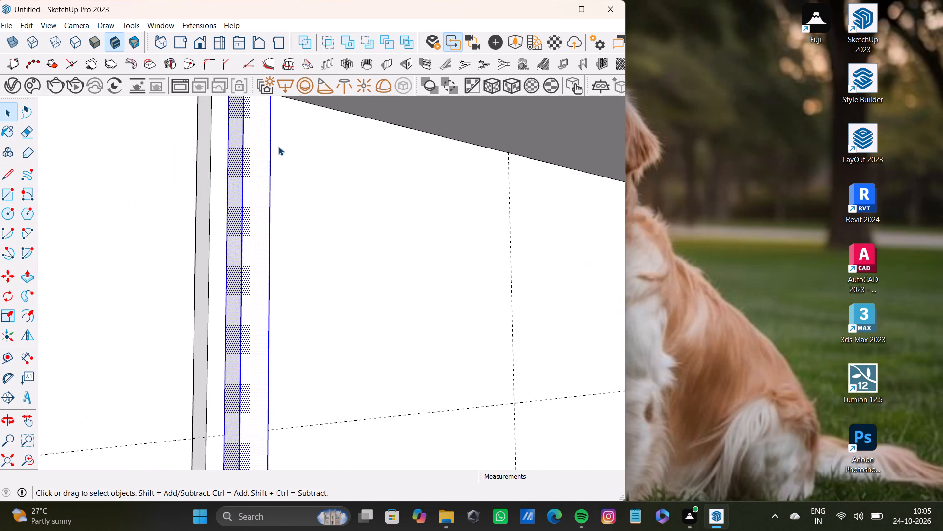
middle_drag(278, 147, 39, 148)
scroll(181, 139, down, 4)
shift+middle_drag(196, 149, 220, 201)
scroll(227, 179, up, 9)
middle_drag(227, 179, 239, 179)
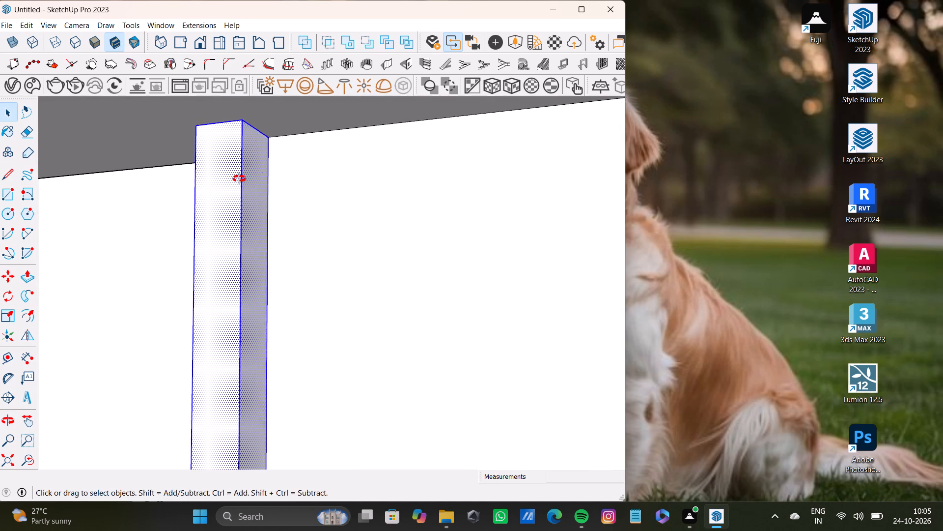
middle_drag(239, 179, 414, 251)
key(m)
scroll(201, 143, up, 1)
ctrl+click(230, 130)
scroll(324, 169, down, 7)
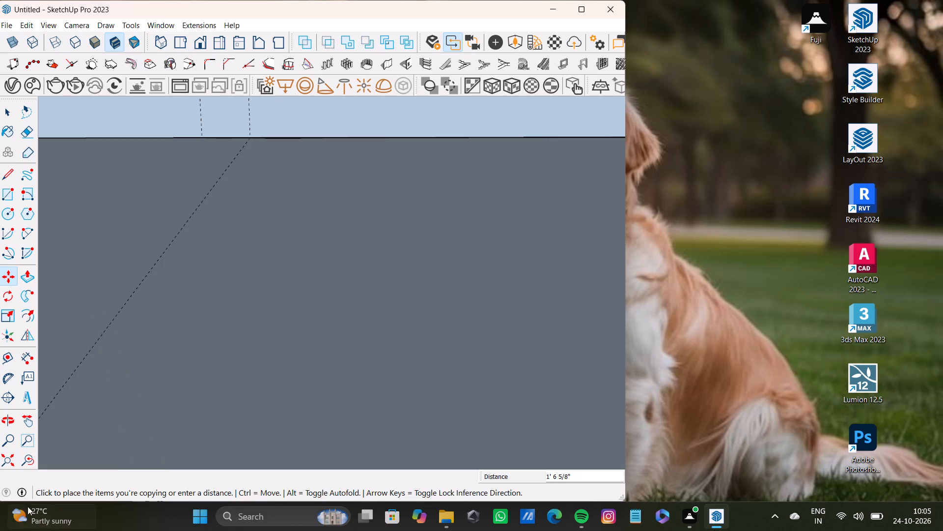
click(27, 461)
click(11, 461)
middle_drag(404, 292, 275, 268)
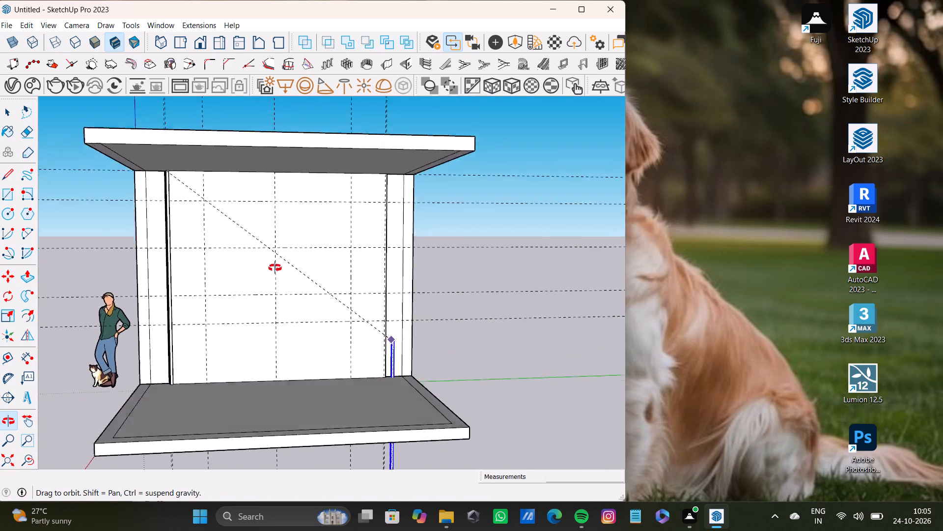
middle_drag(275, 268, 315, 318)
scroll(218, 238, up, 16)
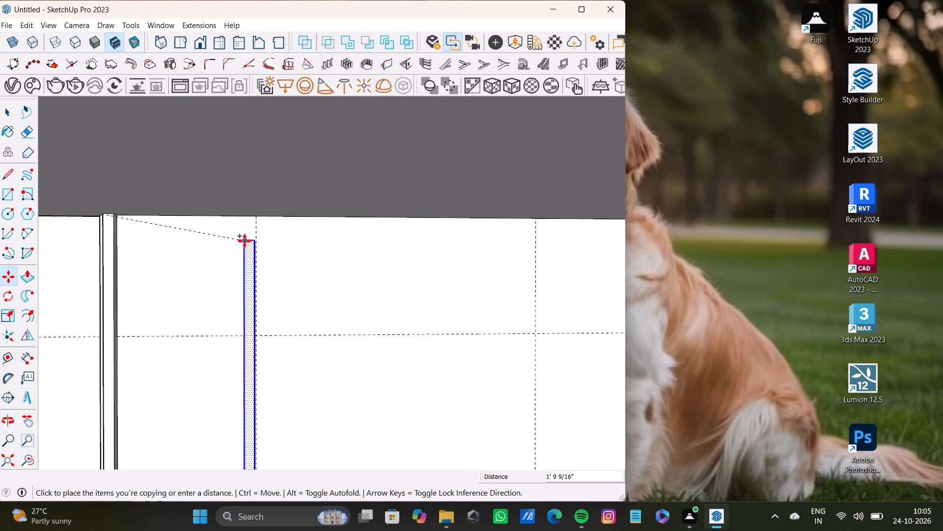
middle_drag(245, 241, 208, 242)
scroll(227, 232, up, 2)
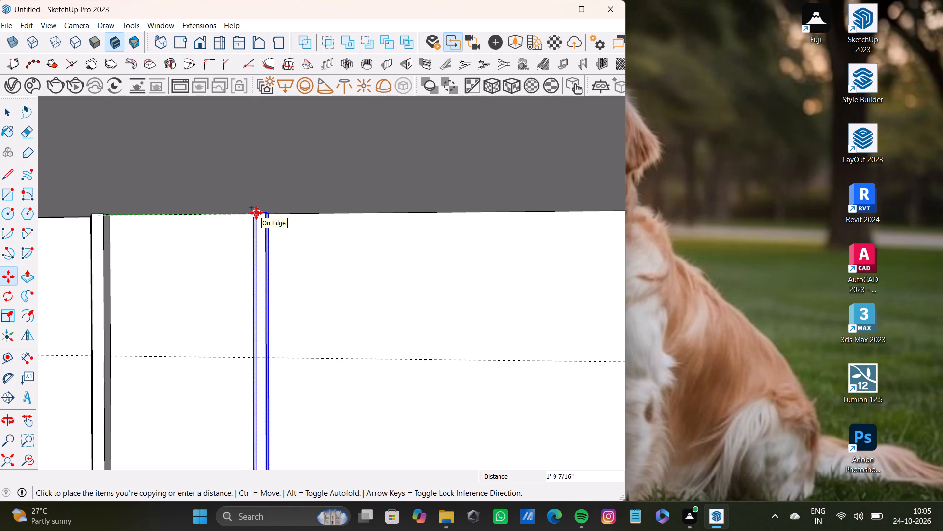
click(256, 213)
key(slash)
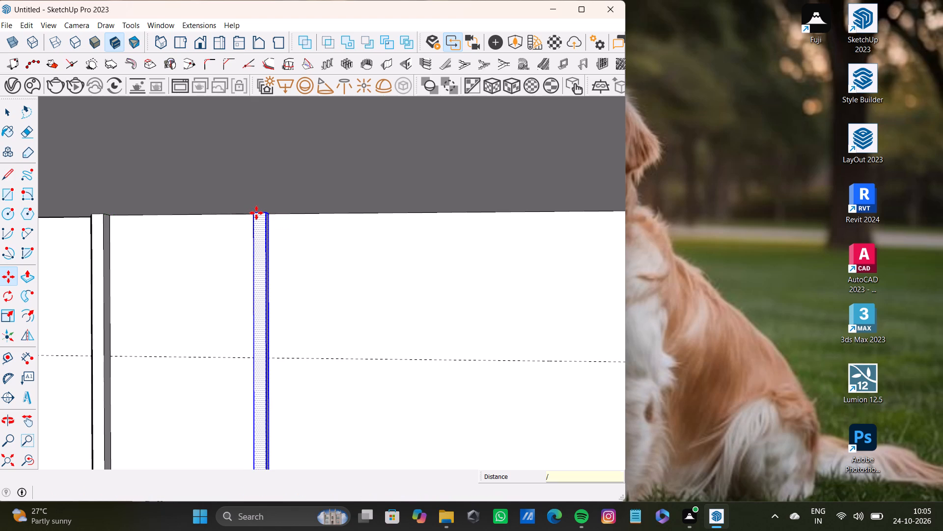
key(9)
key(Return)
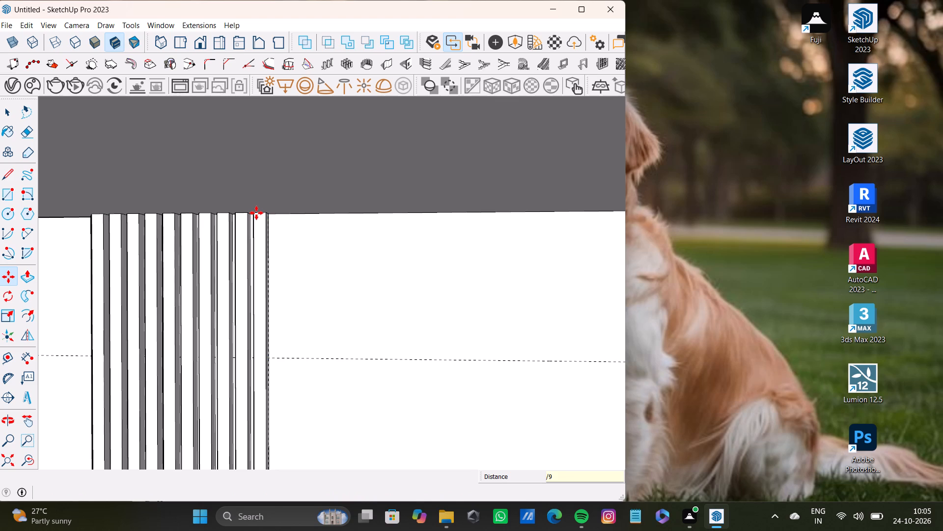
Examine the row of copied strips and their spacing against the panel's guide grid.
key(space)
scroll(236, 303, down, 9)
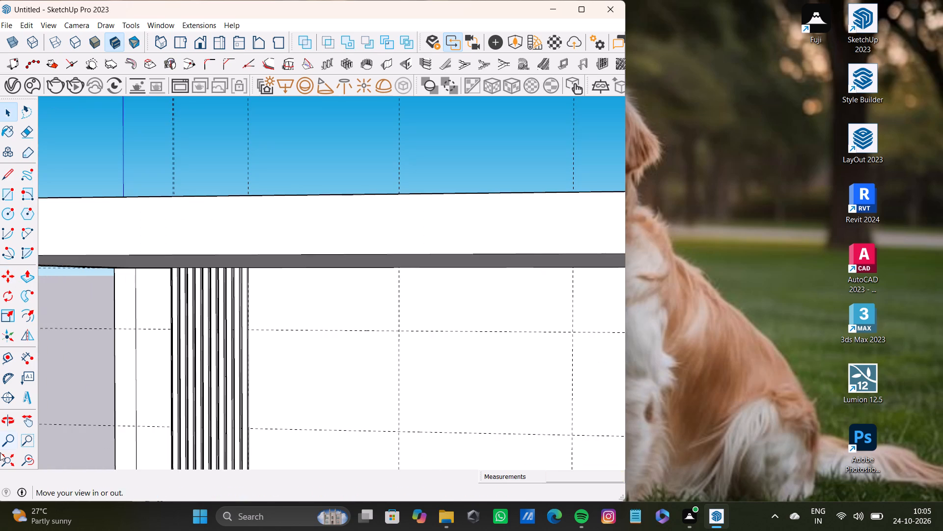
click(27, 458)
click(12, 462)
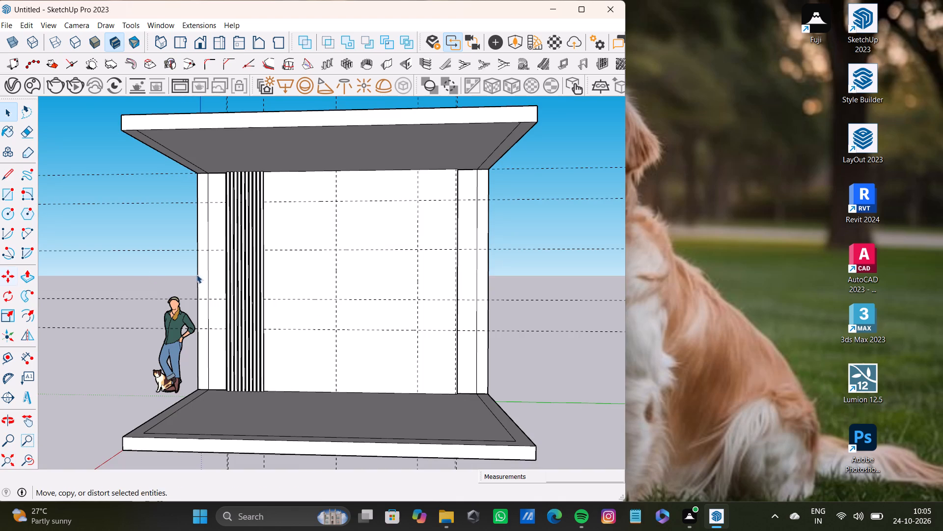
scroll(260, 221, up, 12)
shift+middle_drag(246, 189, 233, 202)
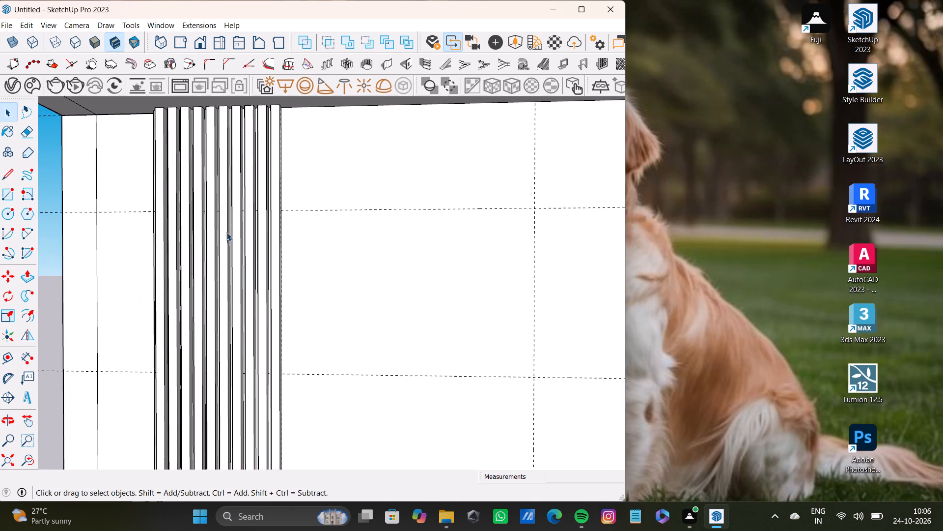
scroll(206, 250, down, 13)
shift+middle_drag(212, 258, 185, 262)
Select the outermost deep strip's front face and both side faces together with their edges.
scroll(190, 246, up, 15)
shift+middle_drag(182, 213, 282, 208)
scroll(164, 208, up, 13)
middle_drag(228, 203, 346, 227)
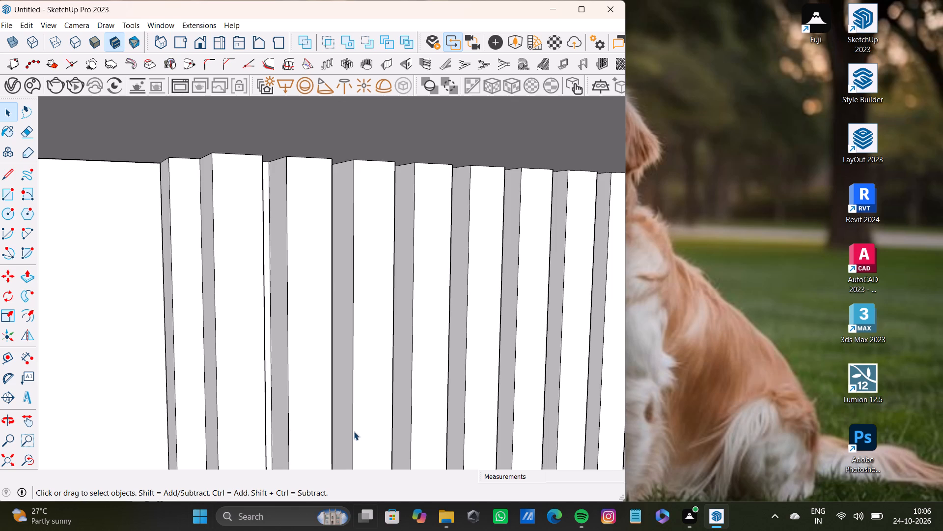
scroll(229, 304, up, 7)
shift+double_click(205, 355)
shift+double_click(241, 372)
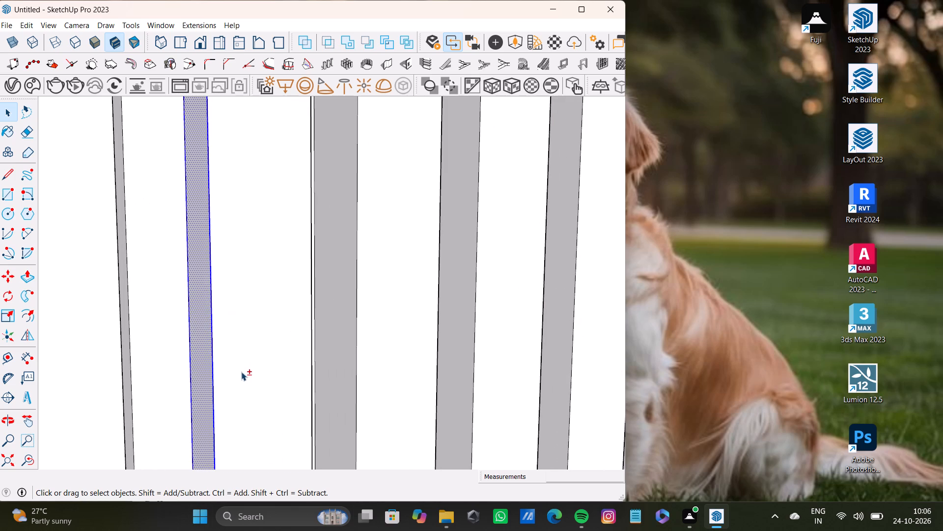
scroll(269, 378, down, 3)
middle_drag(293, 371, 118, 380)
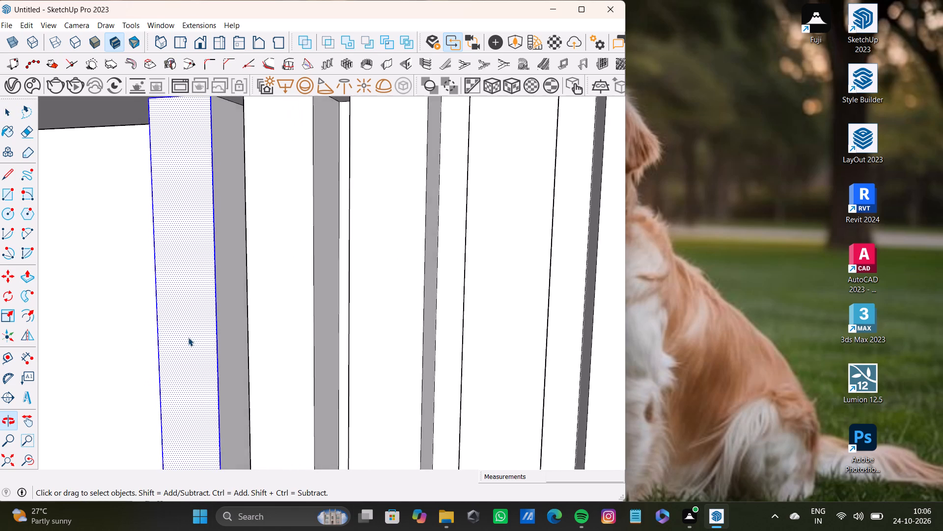
scroll(188, 335, up, 4)
shift+double_click(242, 312)
Copy the selected strip about 9' 10 9/16" along the panel's top edge to the vertical guide near the opposite side.
shift+scroll(242, 312, down, 16)
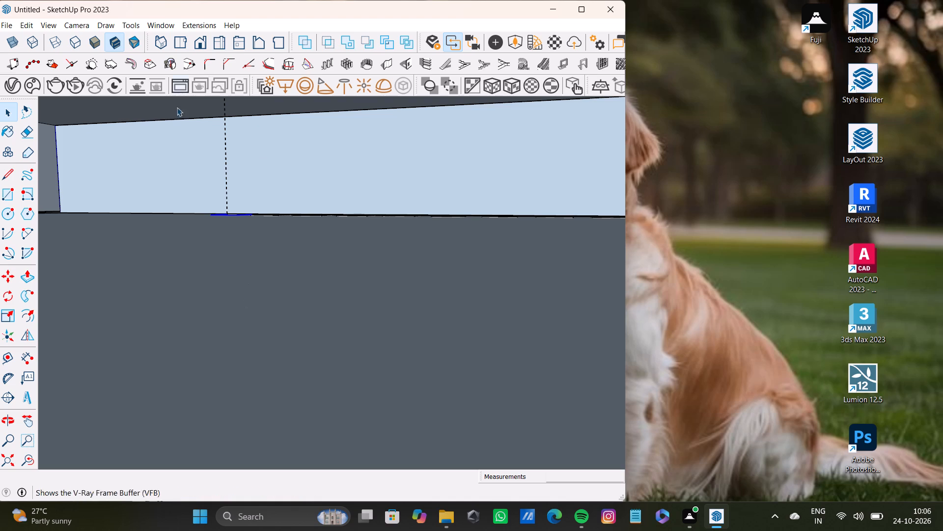
scroll(267, 242, down, 5)
click(29, 462)
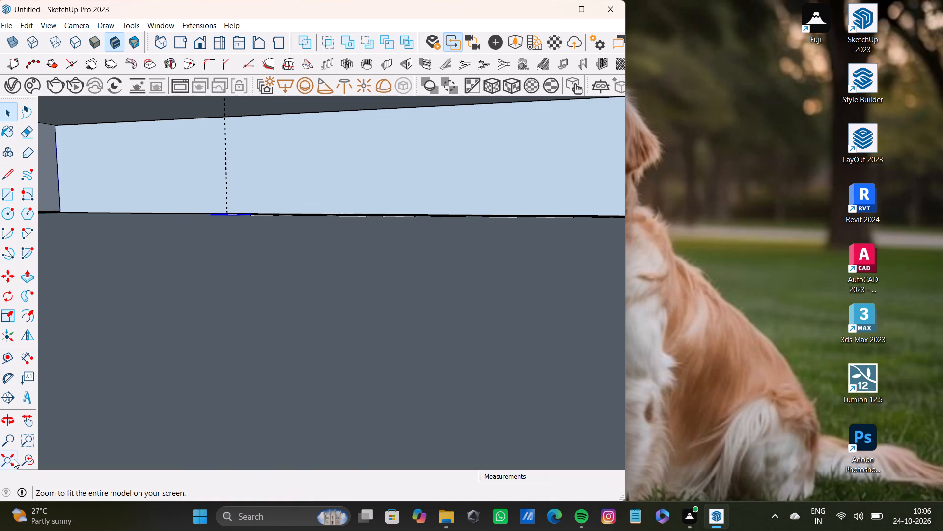
click(12, 459)
scroll(326, 214, up, 12)
shift+middle_drag(242, 127, 311, 126)
scroll(278, 132, up, 2)
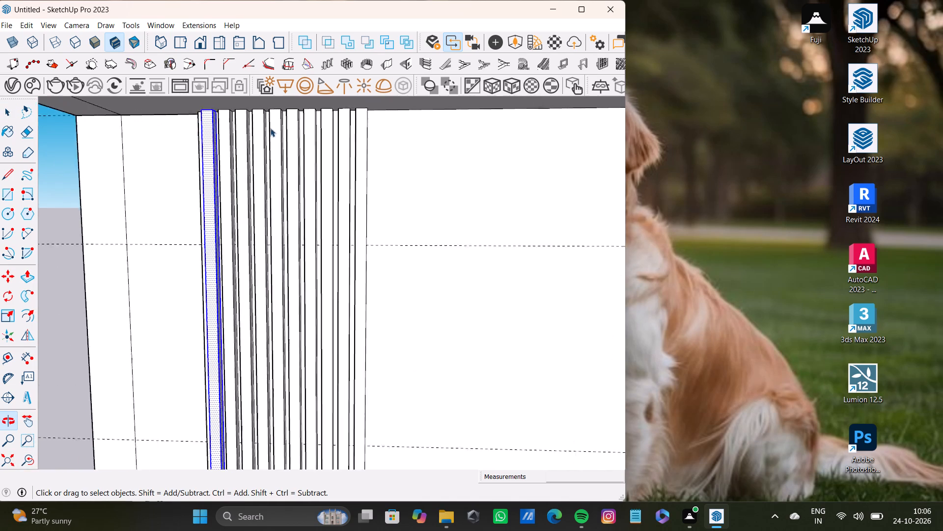
scroll(270, 128, up, 15)
scroll(203, 121, down, 12)
shift+middle_drag(203, 133, 220, 131)
key(m)
scroll(208, 116, up, 9)
middle_drag(208, 116, 311, 120)
shift+middle_drag(311, 120, 335, 185)
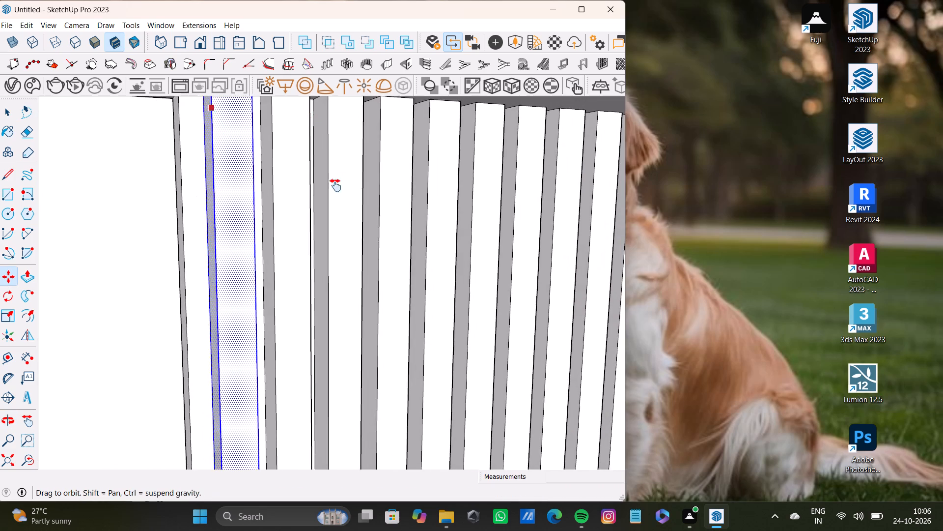
shift+middle_drag(335, 185, 340, 183)
scroll(232, 156, up, 7)
ctrl+click(232, 156)
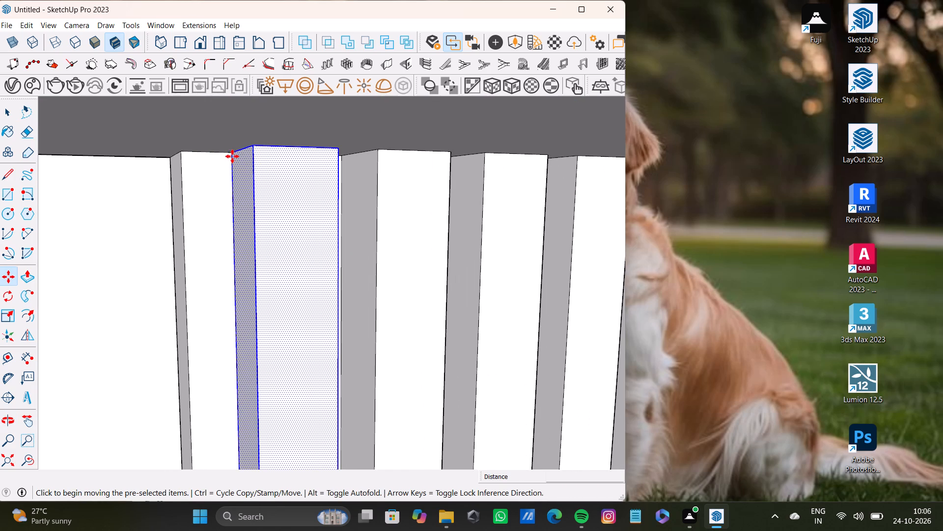
scroll(370, 205, down, 10)
shift+middle_drag(496, 267, 250, 266)
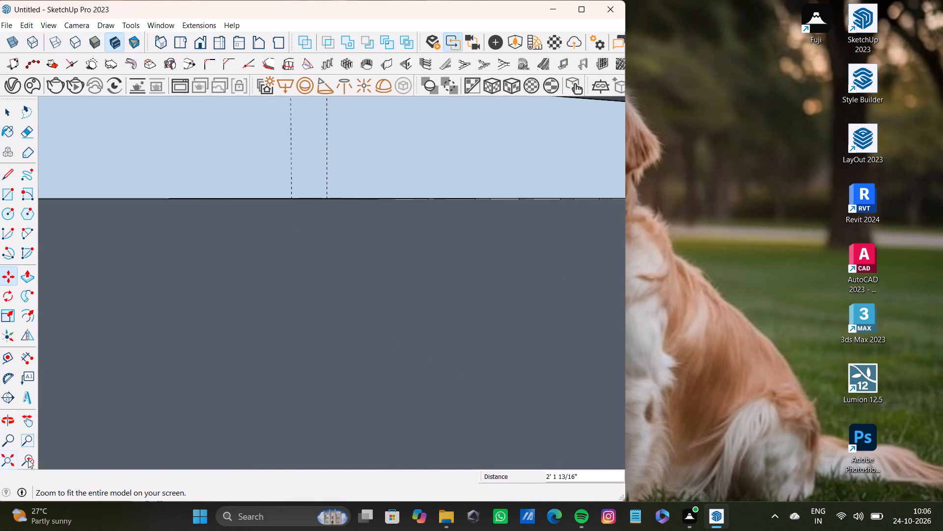
drag(28, 460, 24, 459)
click(5, 463)
middle_drag(425, 283, 374, 277)
scroll(413, 219, up, 7)
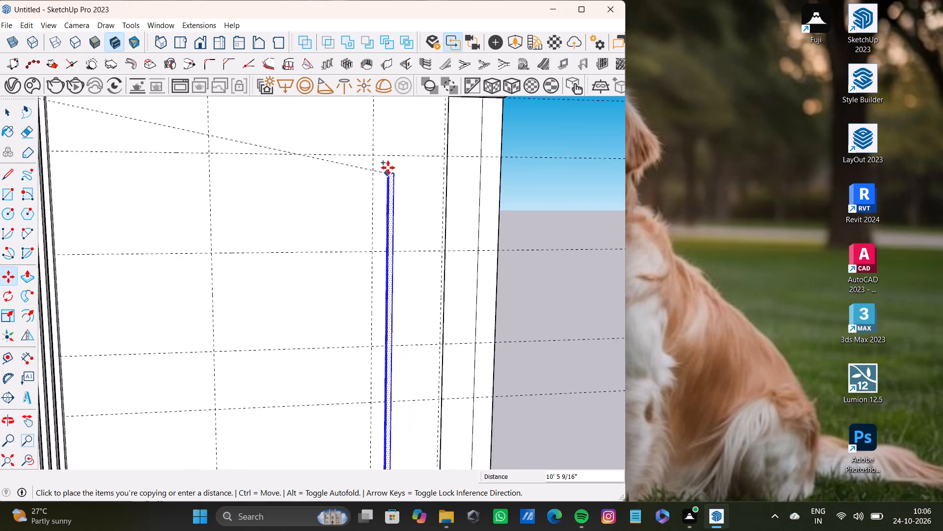
middle_drag(390, 165, 334, 144)
scroll(351, 140, up, 7)
middle_drag(369, 139, 382, 154)
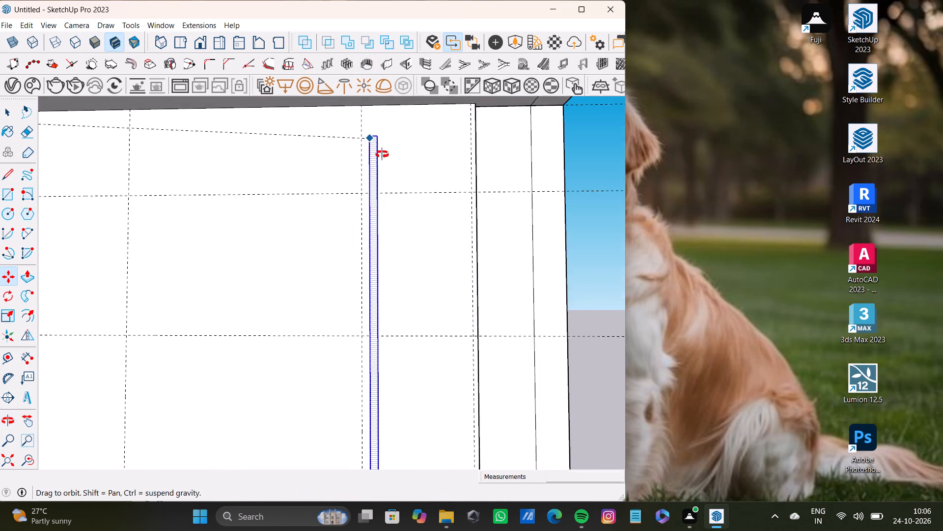
middle_drag(382, 154, 408, 165)
scroll(378, 130, up, 6)
shift+middle_drag(366, 110, 406, 173)
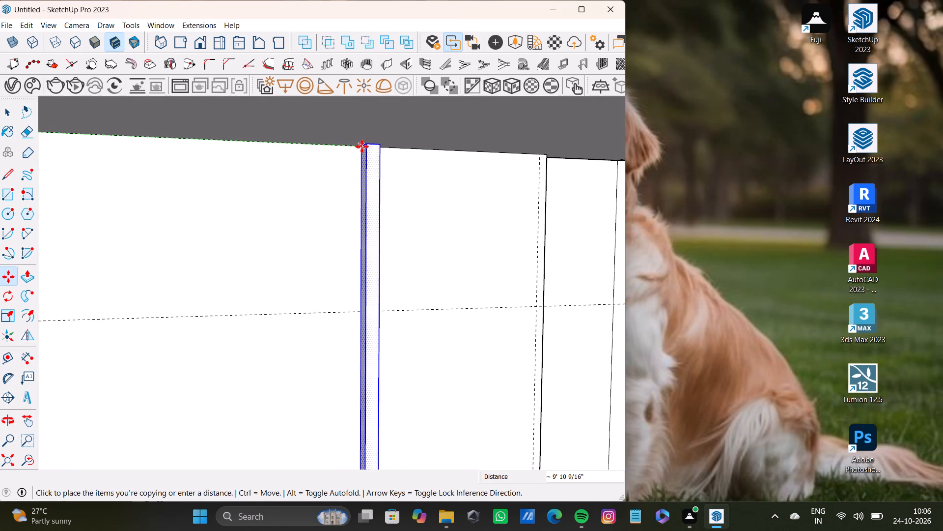
click(362, 147)
Copy the new strip about 1' 10" along the top edge toward the panel's far side edge, divided by 9.
scroll(422, 190, down, 8)
middle_drag(419, 208, 351, 212)
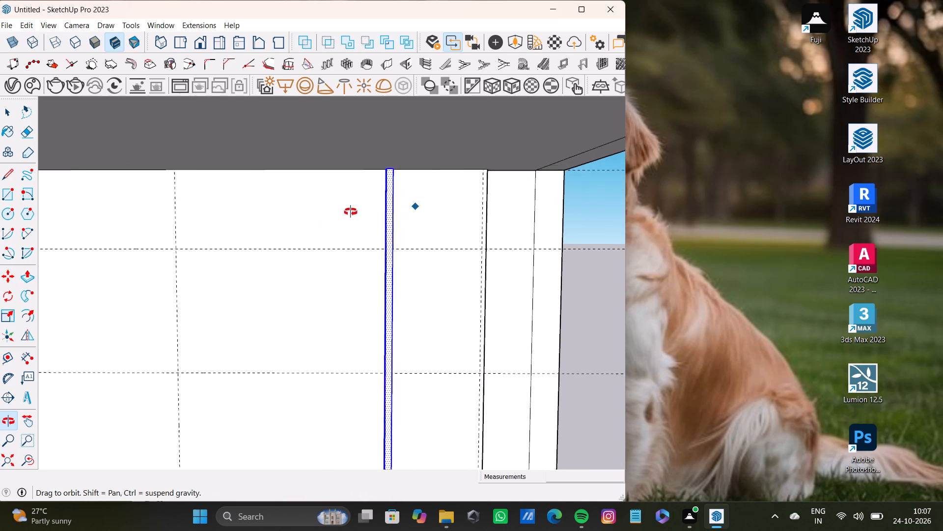
middle_drag(351, 212, 415, 196)
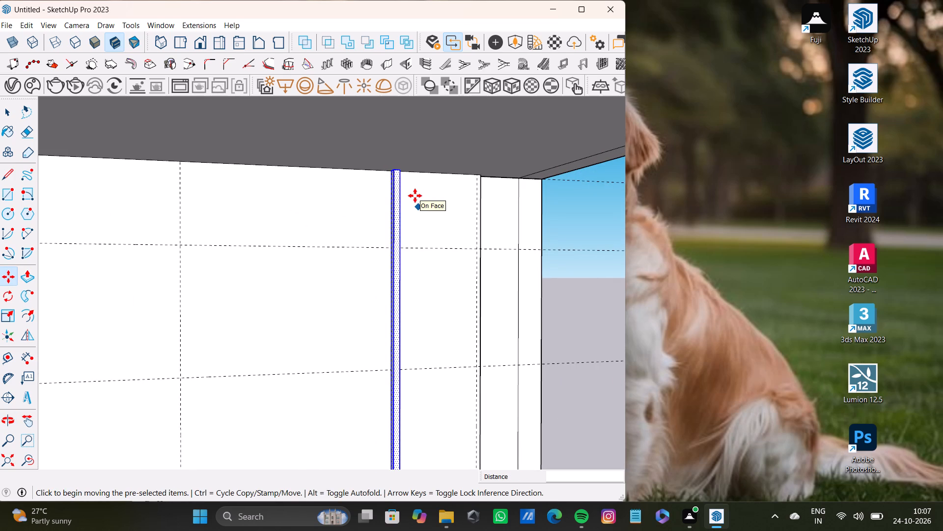
scroll(396, 178, up, 10)
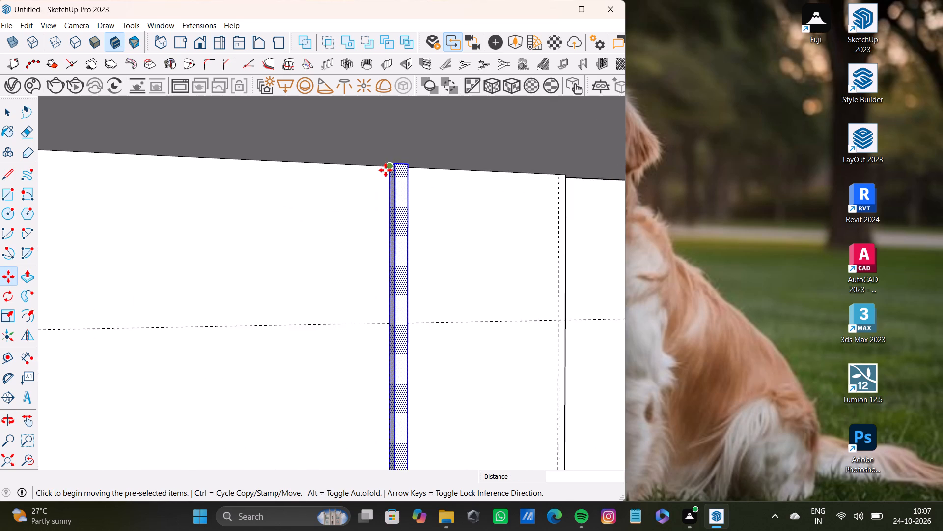
scroll(386, 170, up, 6)
ctrl+click(400, 163)
scroll(418, 177, down, 7)
middle_drag(615, 228, 396, 218)
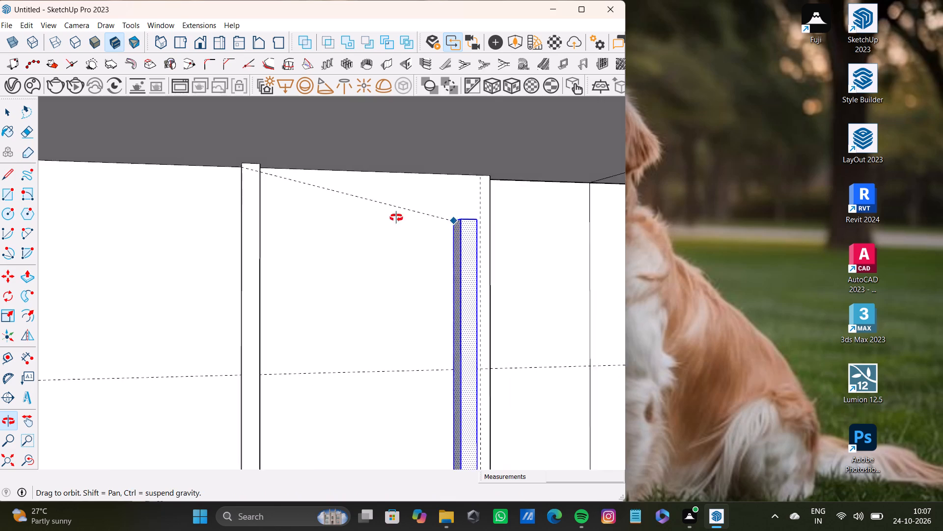
middle_drag(396, 218, 354, 220)
scroll(410, 195, up, 2)
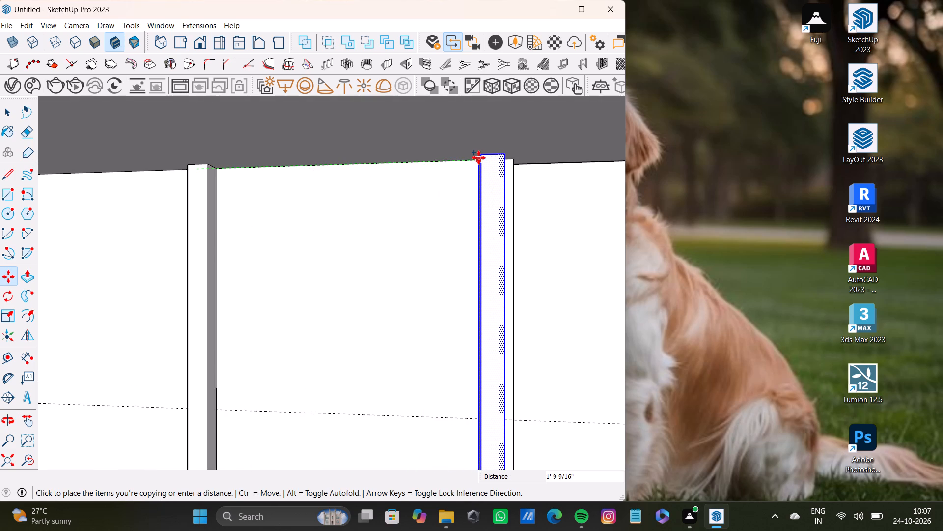
middle_drag(478, 158, 336, 161)
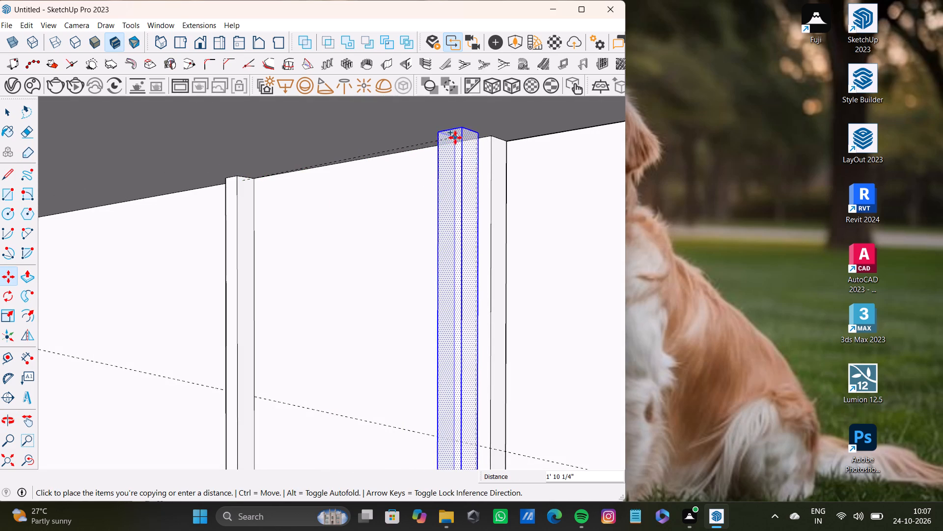
click(455, 141)
text(/9)
key(Return)
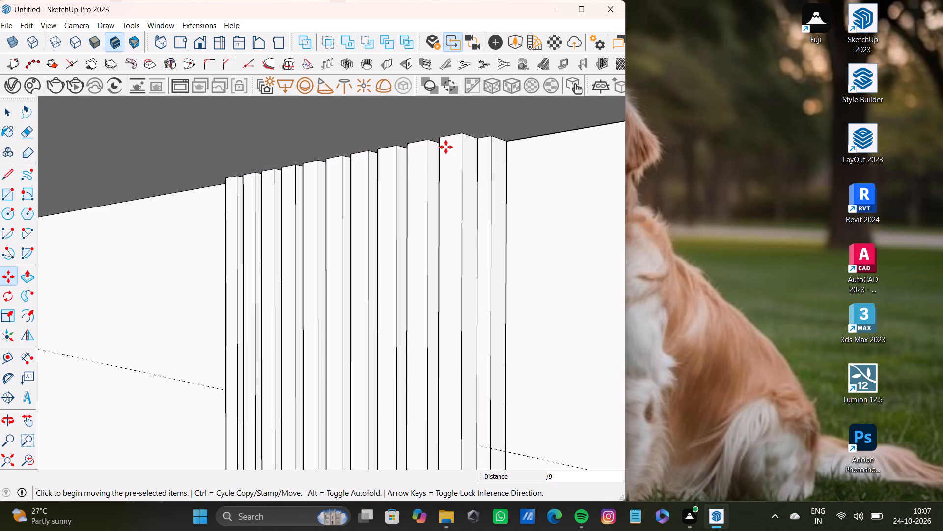
Examine both batches of vertical strips on the wall and their placement near the two sides.
key(space)
click(28, 458)
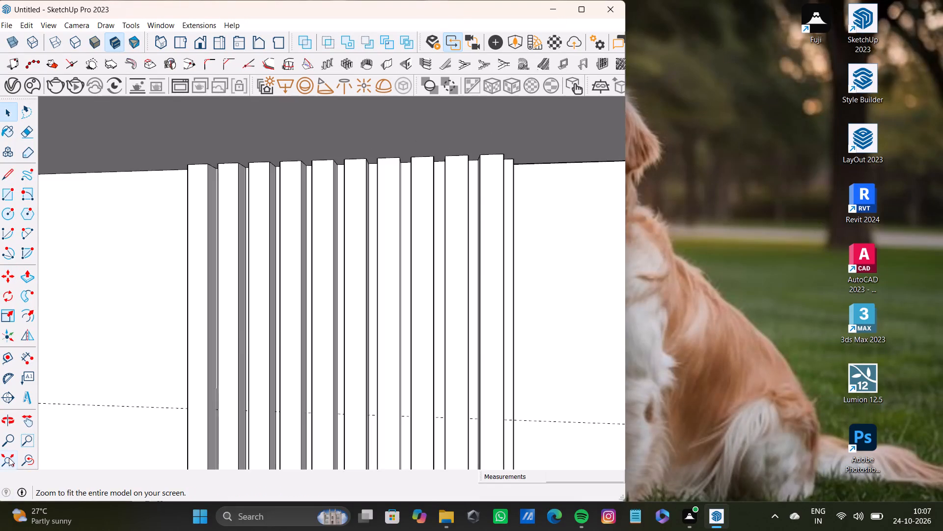
click(9, 458)
scroll(334, 319, down, 4)
shift+middle_drag(341, 314, 408, 322)
scroll(383, 275, up, 8)
middle_drag(378, 252, 380, 168)
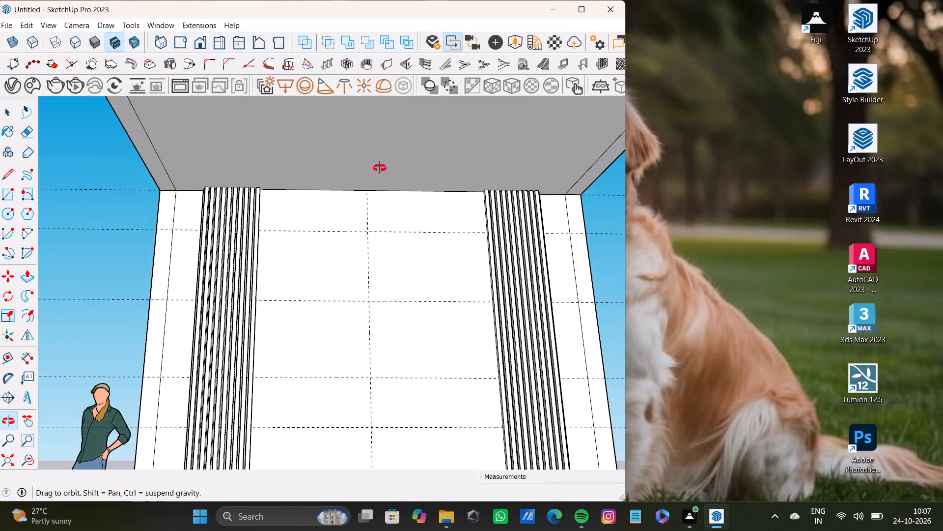
middle_drag(380, 168, 342, 207)
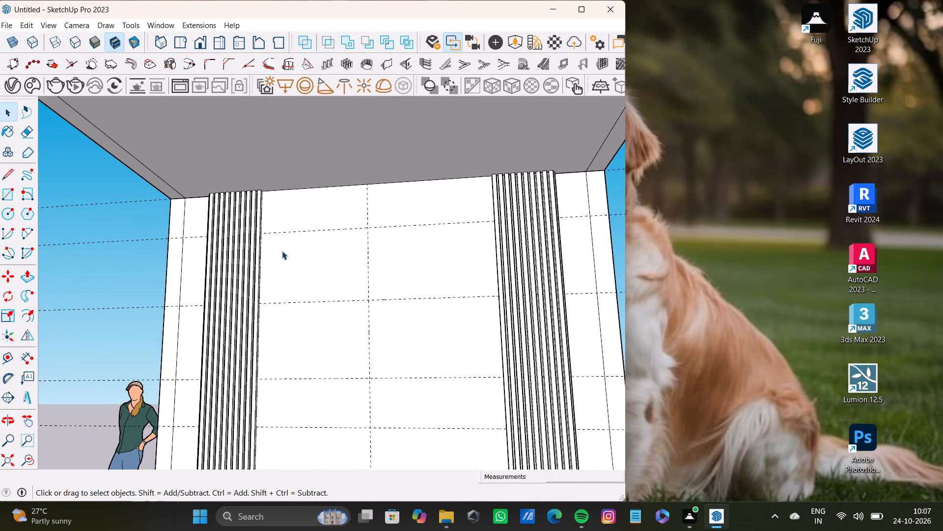
Push/pull the outer side face of the shallow strip beside the first batch 1' outward toward the wall's edge.
scroll(277, 259, down, 4)
shift+middle_drag(289, 276, 566, 308)
scroll(254, 301, up, 11)
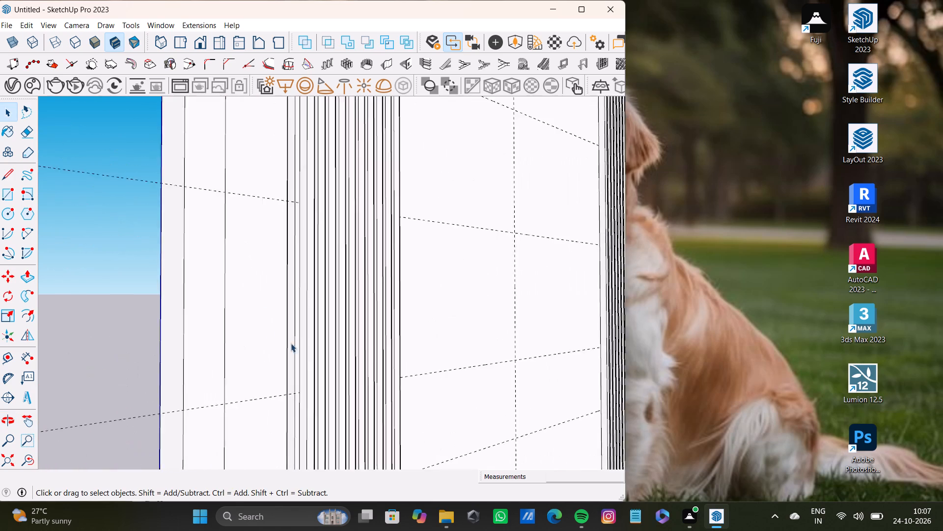
scroll(291, 343, up, 4)
click(291, 365)
click(288, 367)
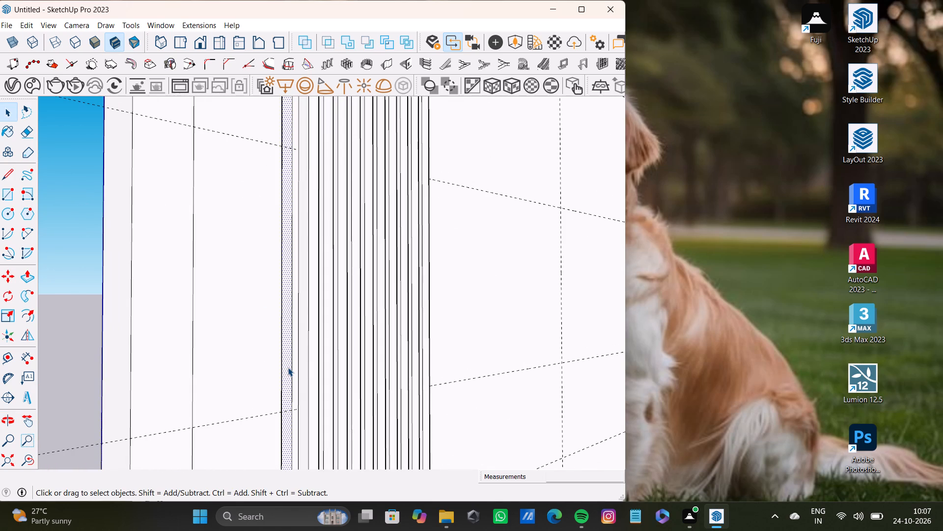
key(p)
drag(288, 367, 287, 367)
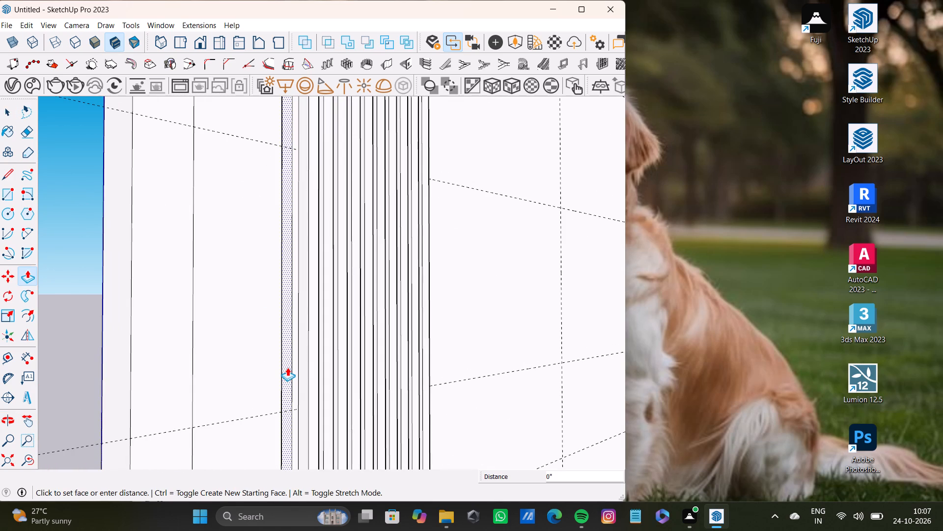
drag(287, 367, 141, 375)
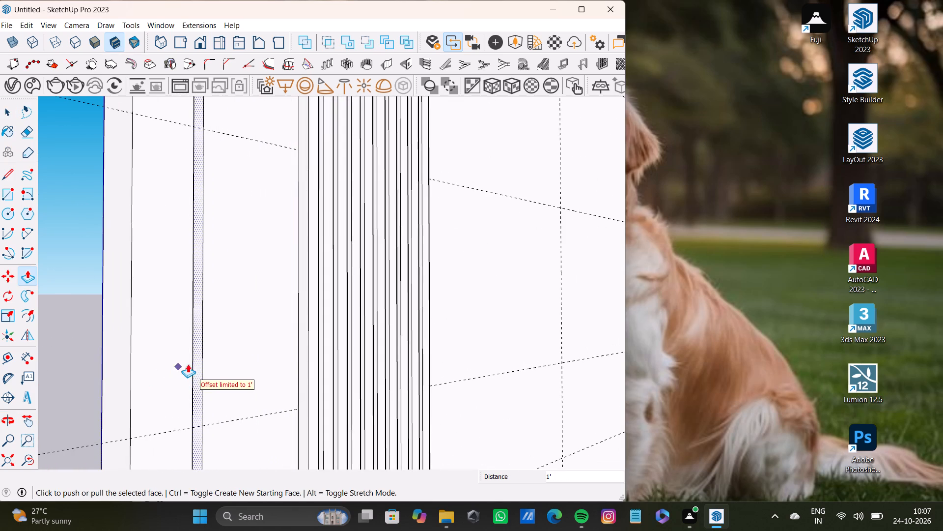
Push/pull the same side face about 6 13/16" further outward to the wall's outer edge.
scroll(188, 364, down, 9)
middle_drag(192, 363, 219, 333)
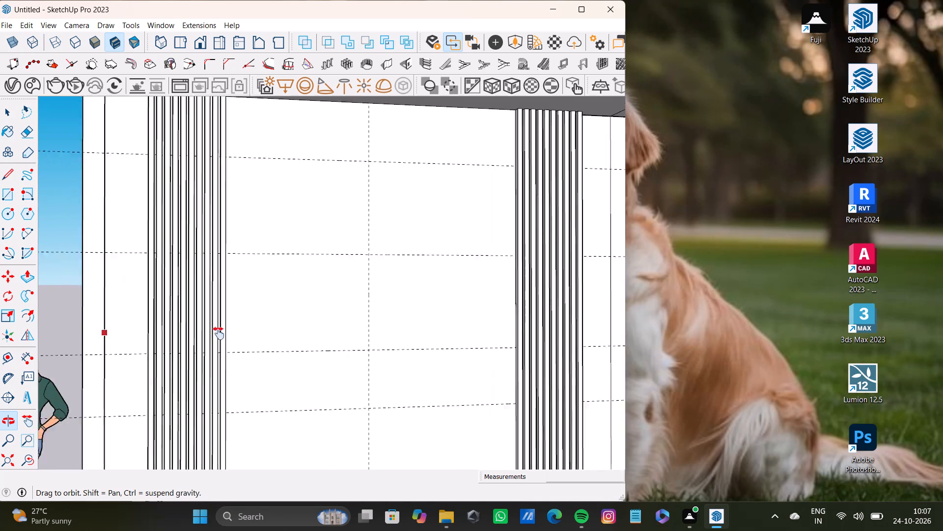
middle_drag(219, 333, 452, 371)
scroll(308, 393, up, 4)
drag(337, 396, 316, 400)
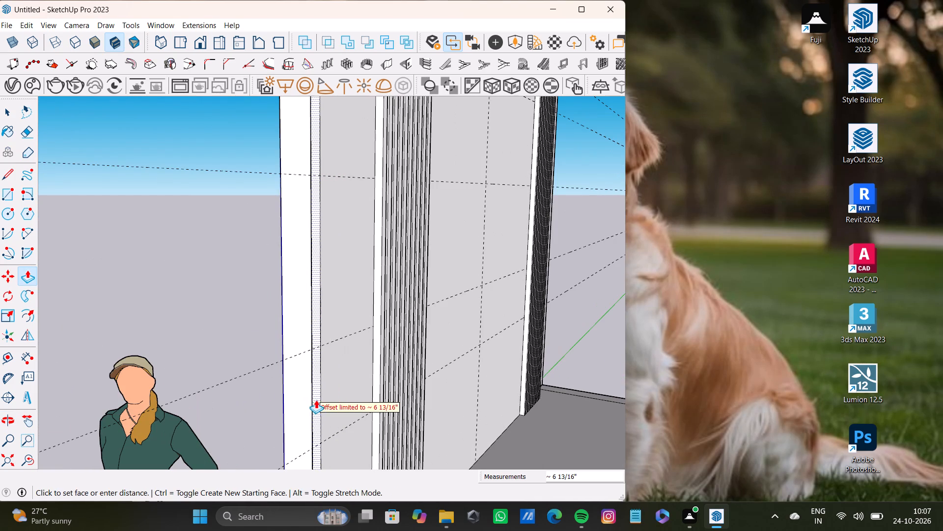
drag(316, 400, 308, 401)
Push/pull the outer side face of the shallow strip beside the second batch 1' outward toward the wall's opposite edge.
scroll(307, 400, down, 10)
middle_drag(387, 388, 195, 338)
scroll(368, 311, up, 4)
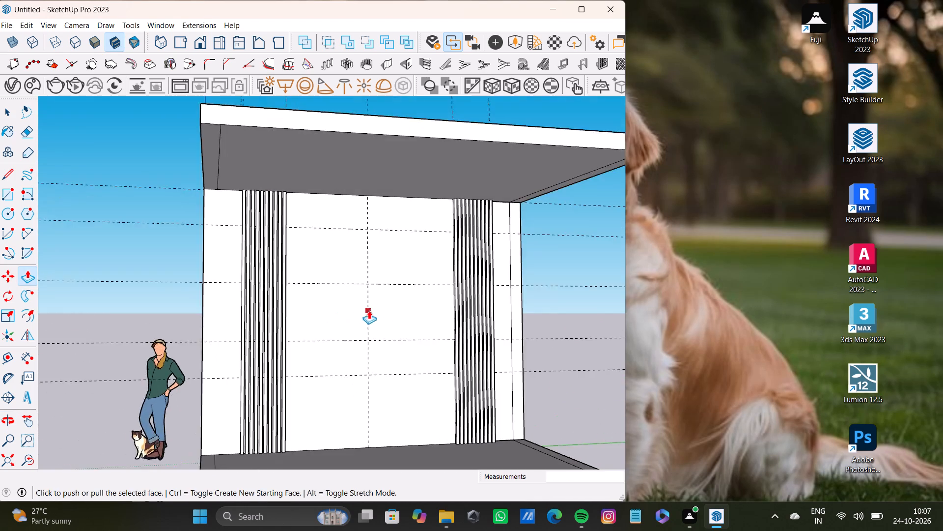
middle_drag(384, 306, 215, 312)
scroll(229, 329, down, 4)
shift+middle_drag(249, 333, 178, 304)
scroll(333, 288, up, 4)
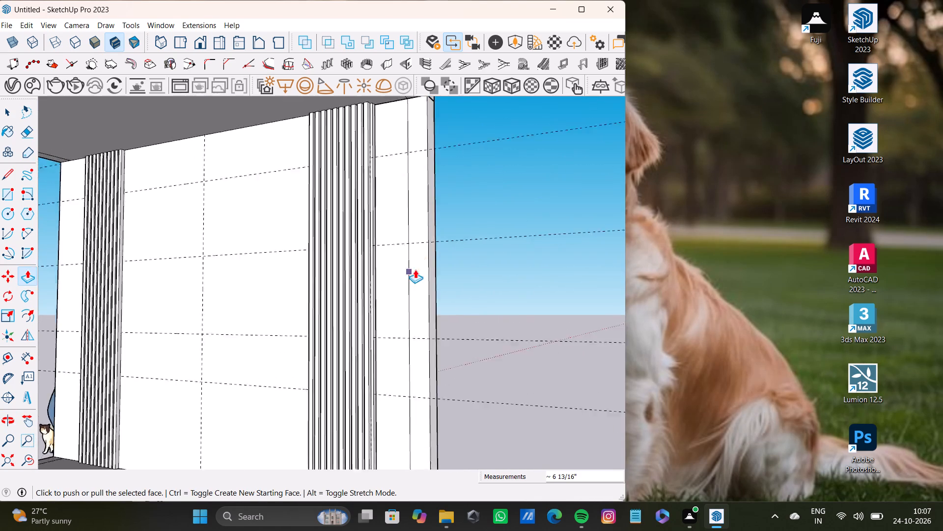
scroll(415, 269, up, 3)
middle_drag(401, 267, 323, 284)
scroll(352, 282, up, 7)
key(space)
click(362, 296)
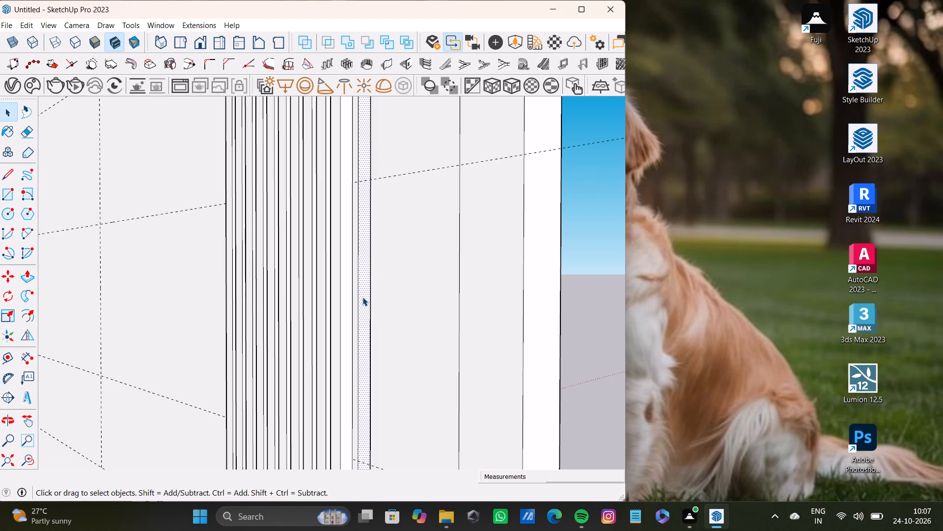
key(p)
drag(362, 297, 499, 331)
scroll(431, 348, down, 8)
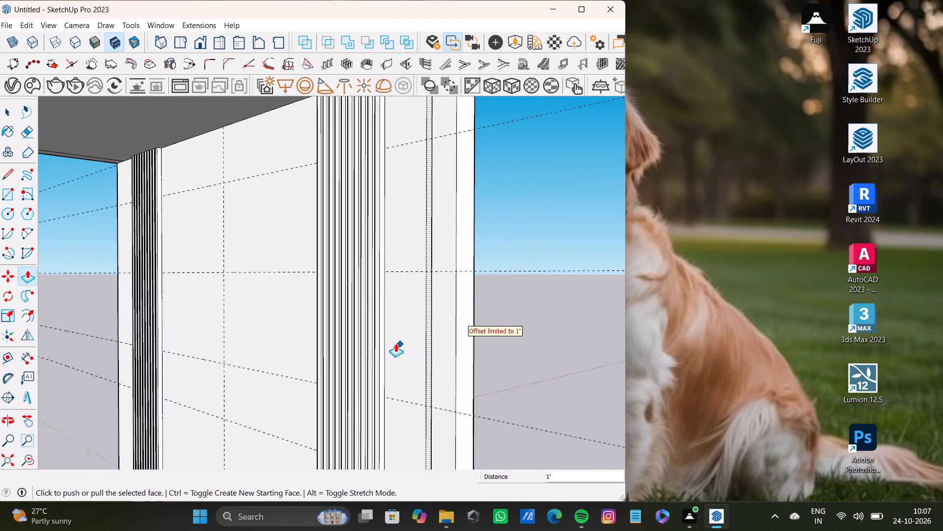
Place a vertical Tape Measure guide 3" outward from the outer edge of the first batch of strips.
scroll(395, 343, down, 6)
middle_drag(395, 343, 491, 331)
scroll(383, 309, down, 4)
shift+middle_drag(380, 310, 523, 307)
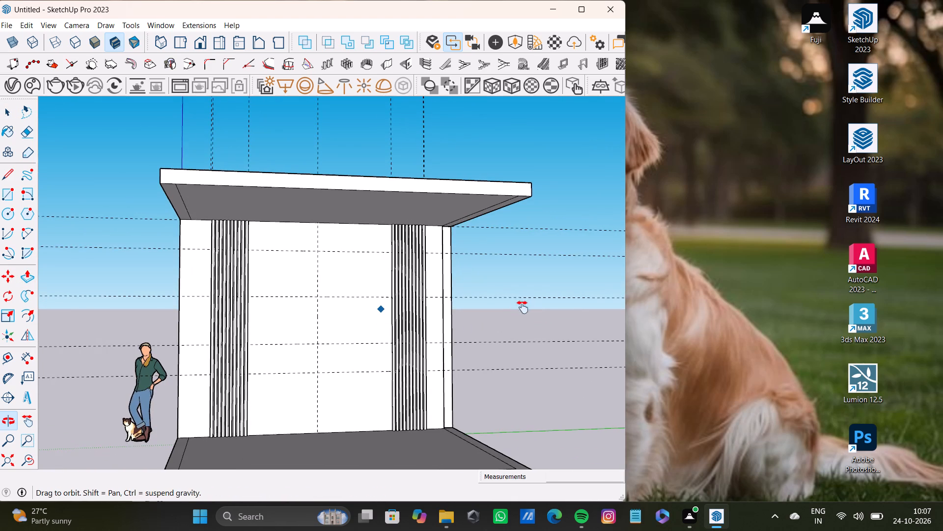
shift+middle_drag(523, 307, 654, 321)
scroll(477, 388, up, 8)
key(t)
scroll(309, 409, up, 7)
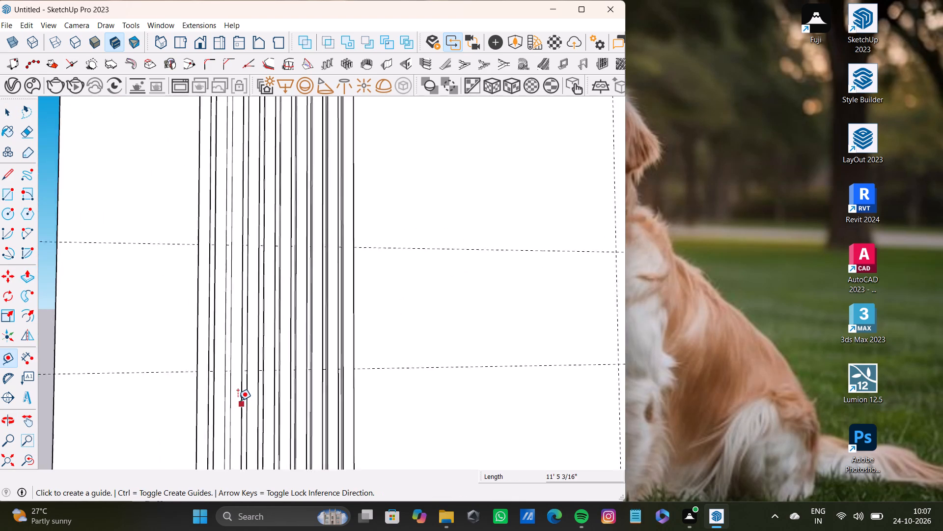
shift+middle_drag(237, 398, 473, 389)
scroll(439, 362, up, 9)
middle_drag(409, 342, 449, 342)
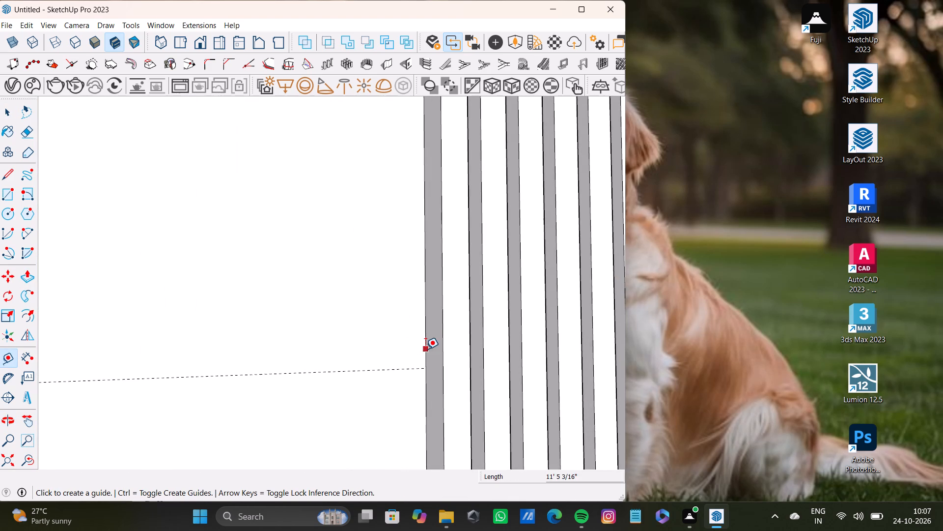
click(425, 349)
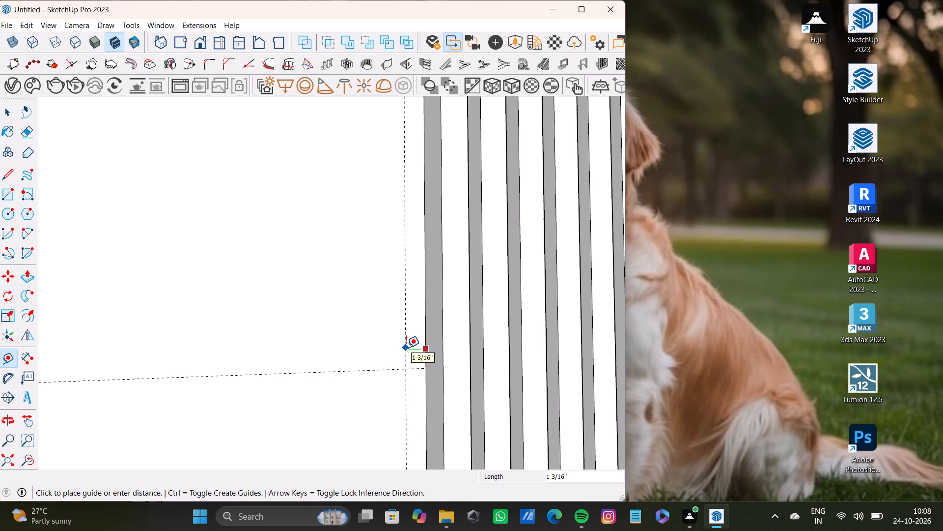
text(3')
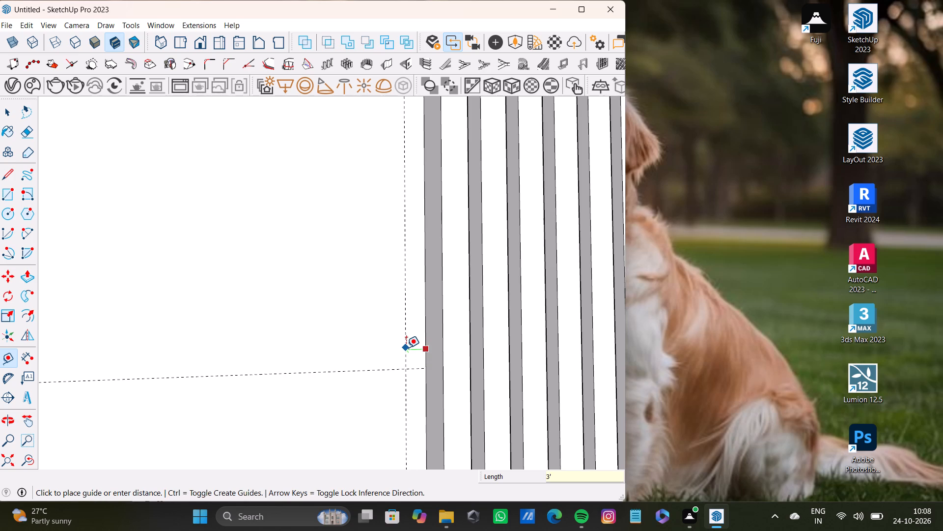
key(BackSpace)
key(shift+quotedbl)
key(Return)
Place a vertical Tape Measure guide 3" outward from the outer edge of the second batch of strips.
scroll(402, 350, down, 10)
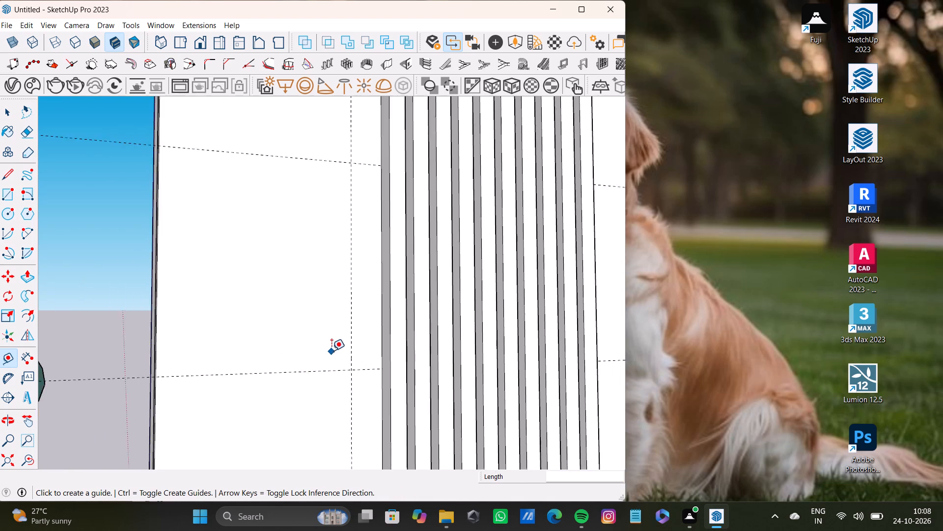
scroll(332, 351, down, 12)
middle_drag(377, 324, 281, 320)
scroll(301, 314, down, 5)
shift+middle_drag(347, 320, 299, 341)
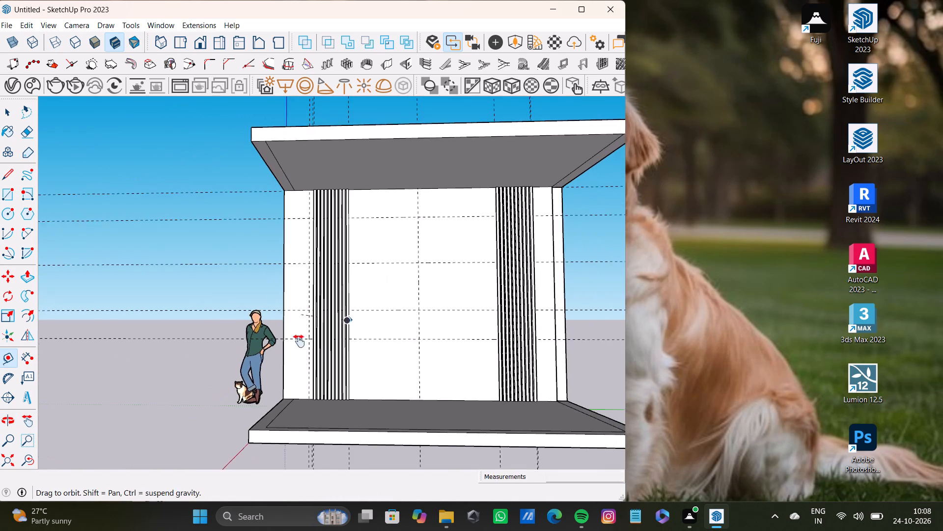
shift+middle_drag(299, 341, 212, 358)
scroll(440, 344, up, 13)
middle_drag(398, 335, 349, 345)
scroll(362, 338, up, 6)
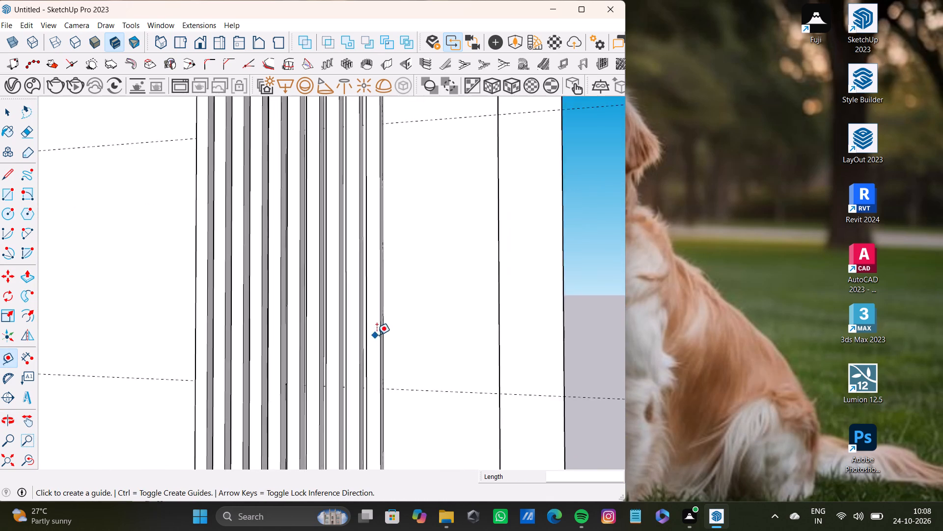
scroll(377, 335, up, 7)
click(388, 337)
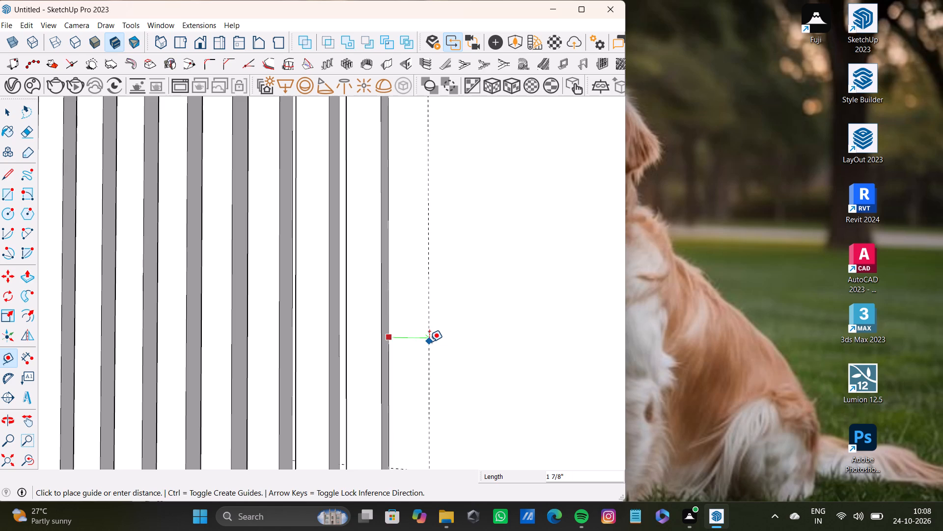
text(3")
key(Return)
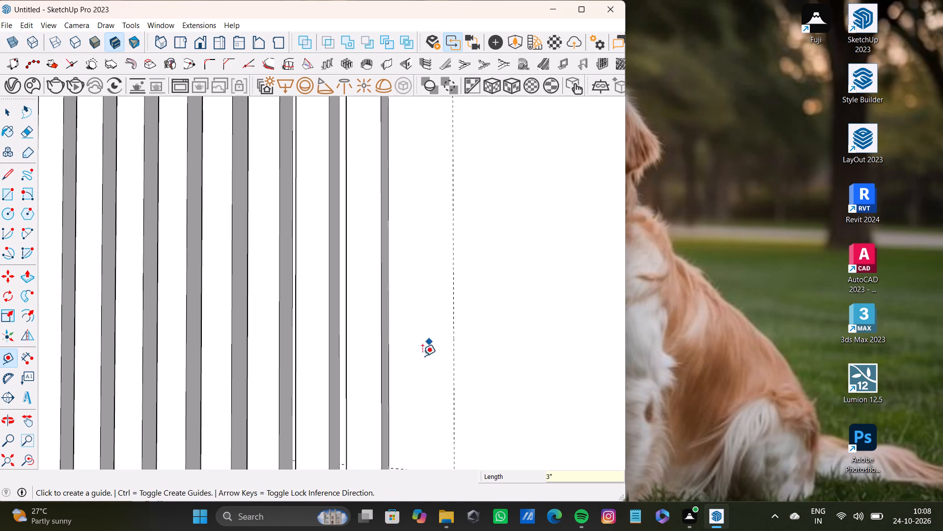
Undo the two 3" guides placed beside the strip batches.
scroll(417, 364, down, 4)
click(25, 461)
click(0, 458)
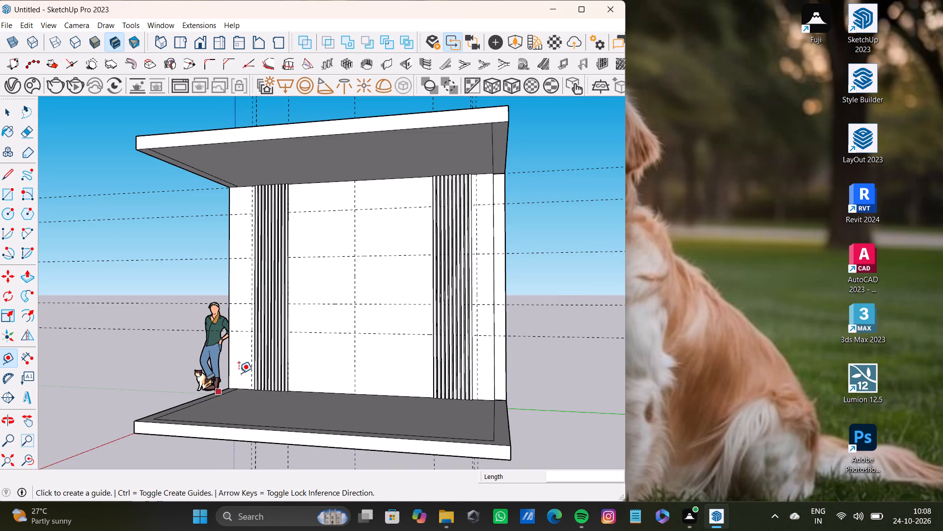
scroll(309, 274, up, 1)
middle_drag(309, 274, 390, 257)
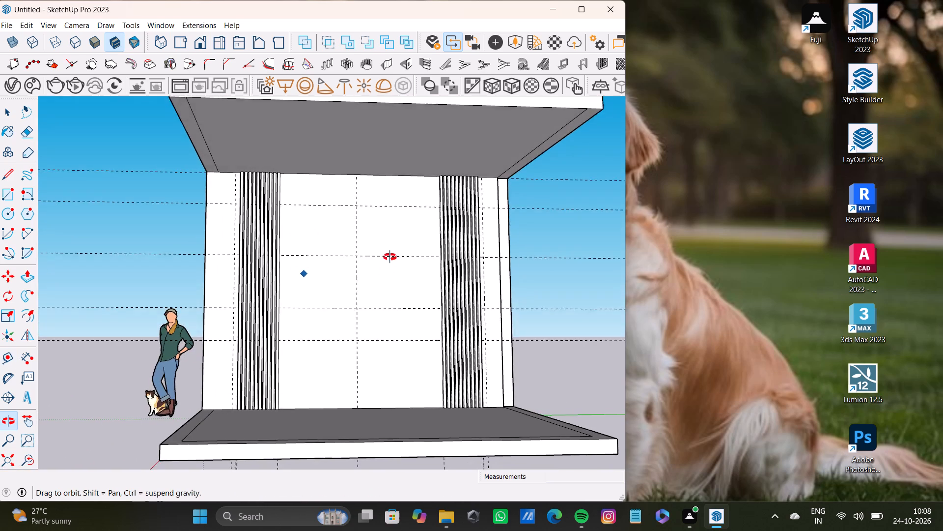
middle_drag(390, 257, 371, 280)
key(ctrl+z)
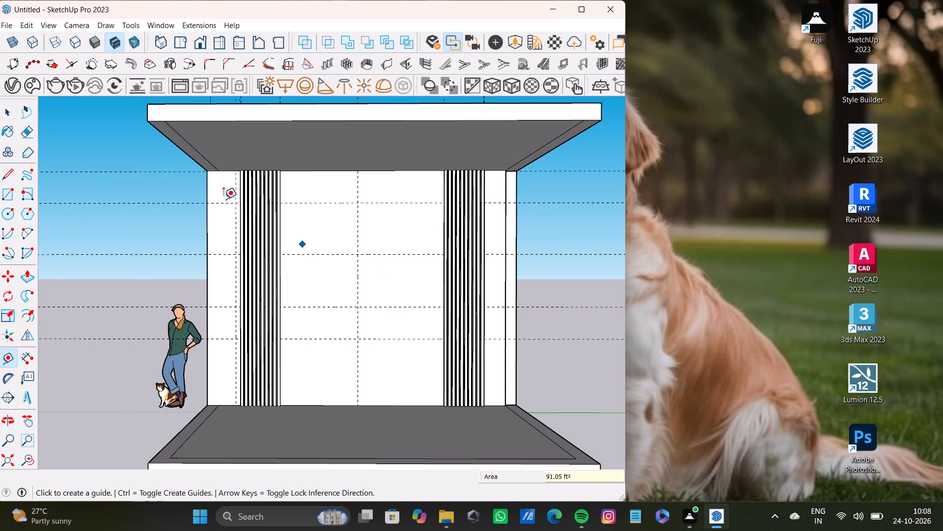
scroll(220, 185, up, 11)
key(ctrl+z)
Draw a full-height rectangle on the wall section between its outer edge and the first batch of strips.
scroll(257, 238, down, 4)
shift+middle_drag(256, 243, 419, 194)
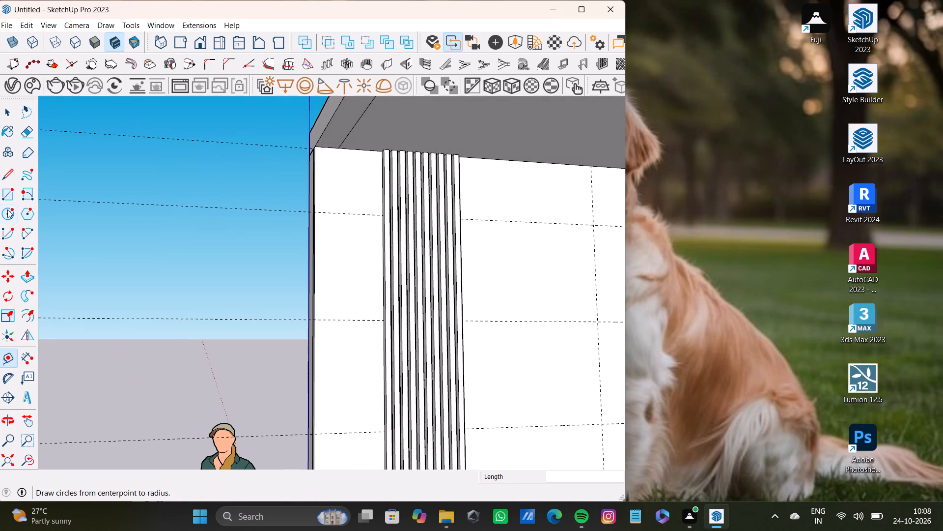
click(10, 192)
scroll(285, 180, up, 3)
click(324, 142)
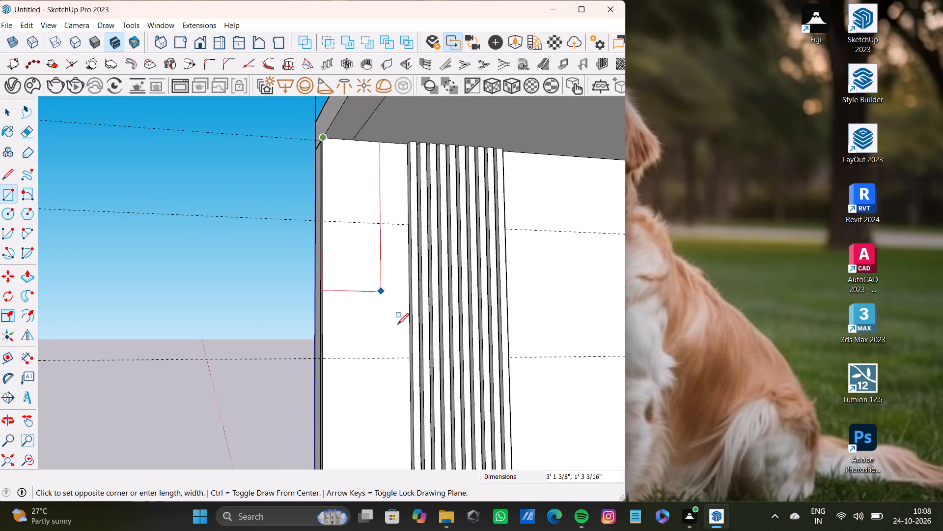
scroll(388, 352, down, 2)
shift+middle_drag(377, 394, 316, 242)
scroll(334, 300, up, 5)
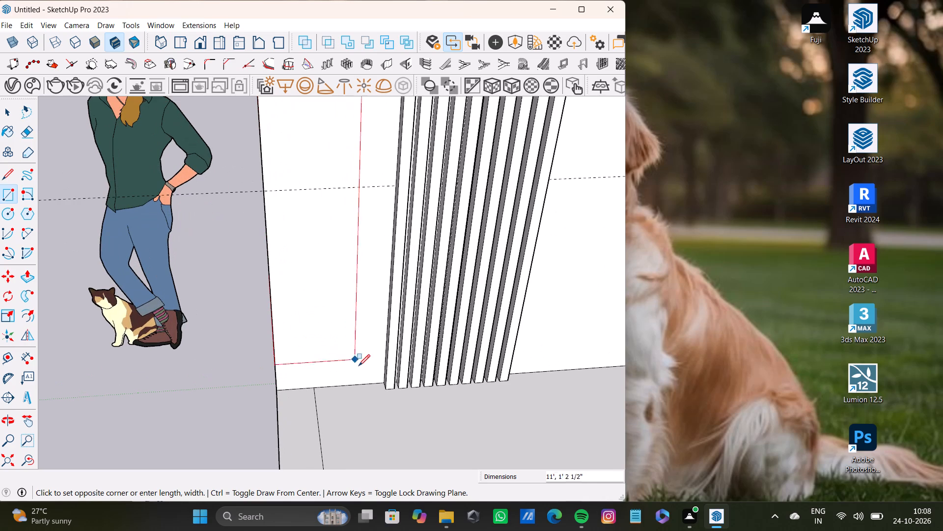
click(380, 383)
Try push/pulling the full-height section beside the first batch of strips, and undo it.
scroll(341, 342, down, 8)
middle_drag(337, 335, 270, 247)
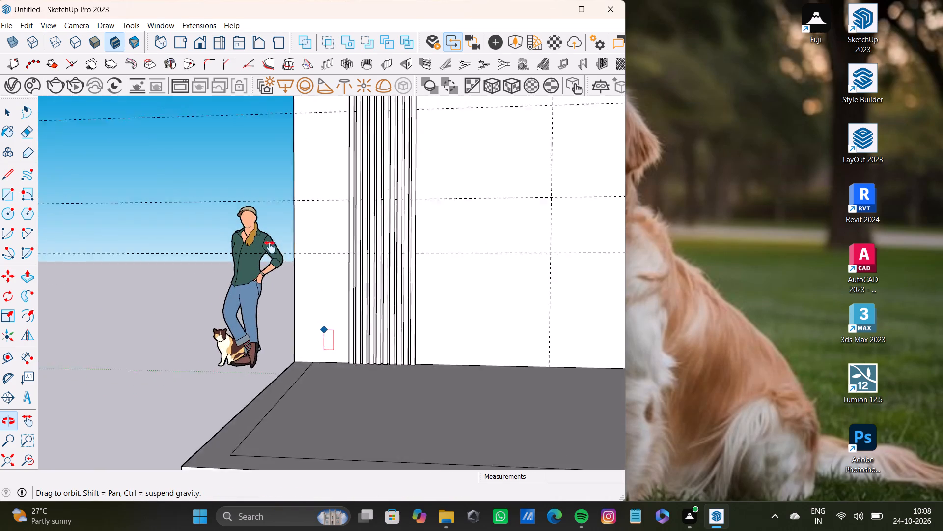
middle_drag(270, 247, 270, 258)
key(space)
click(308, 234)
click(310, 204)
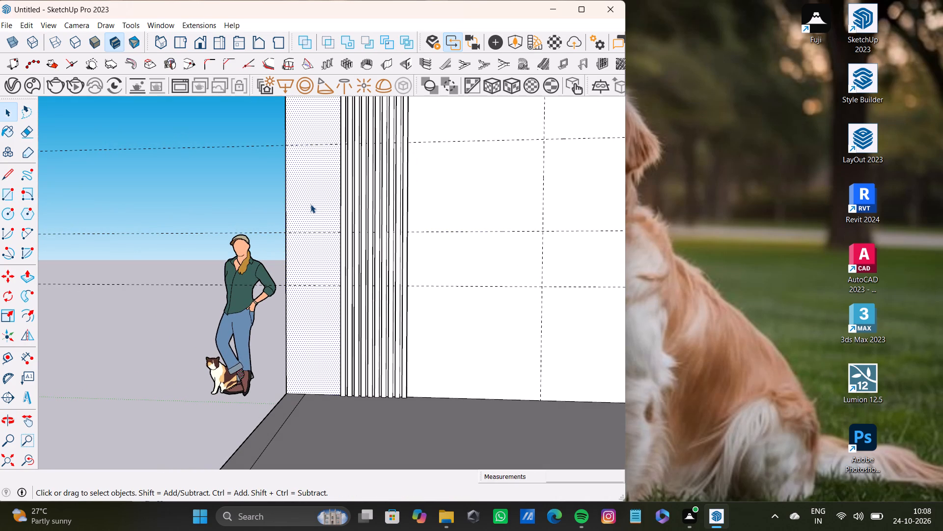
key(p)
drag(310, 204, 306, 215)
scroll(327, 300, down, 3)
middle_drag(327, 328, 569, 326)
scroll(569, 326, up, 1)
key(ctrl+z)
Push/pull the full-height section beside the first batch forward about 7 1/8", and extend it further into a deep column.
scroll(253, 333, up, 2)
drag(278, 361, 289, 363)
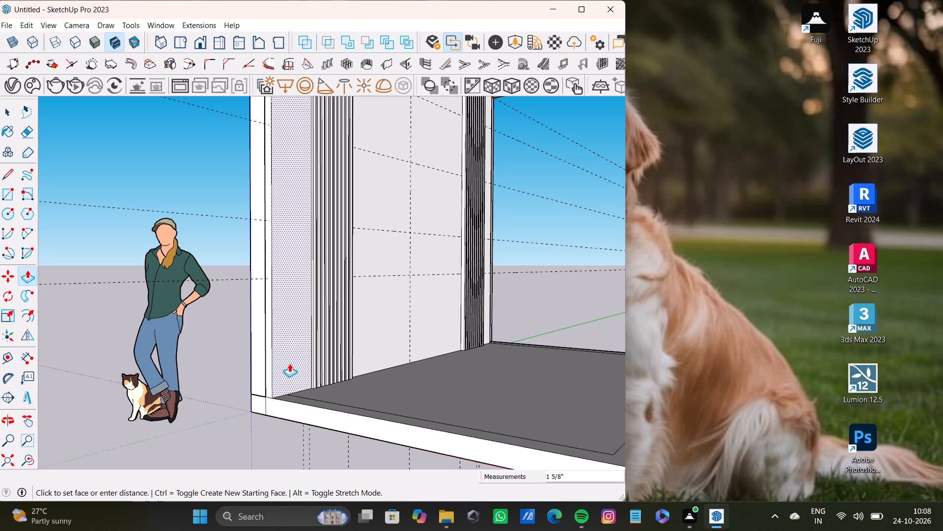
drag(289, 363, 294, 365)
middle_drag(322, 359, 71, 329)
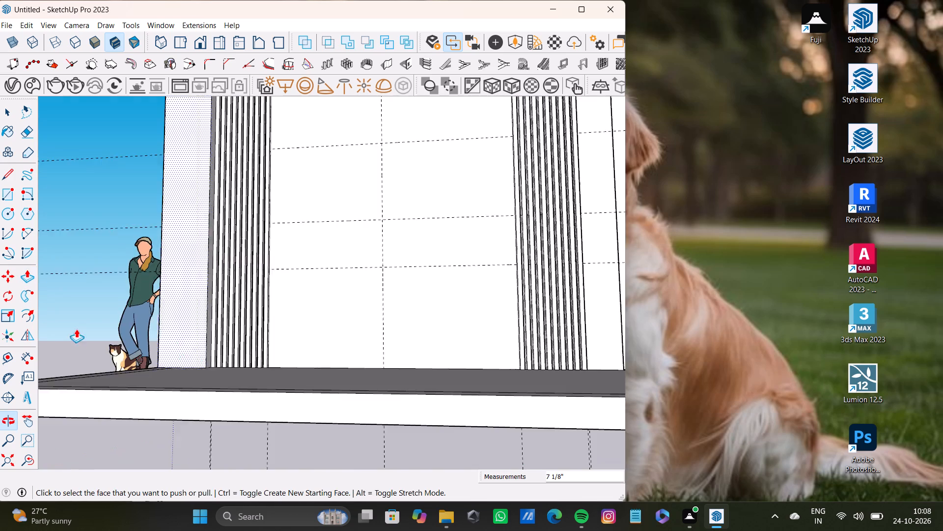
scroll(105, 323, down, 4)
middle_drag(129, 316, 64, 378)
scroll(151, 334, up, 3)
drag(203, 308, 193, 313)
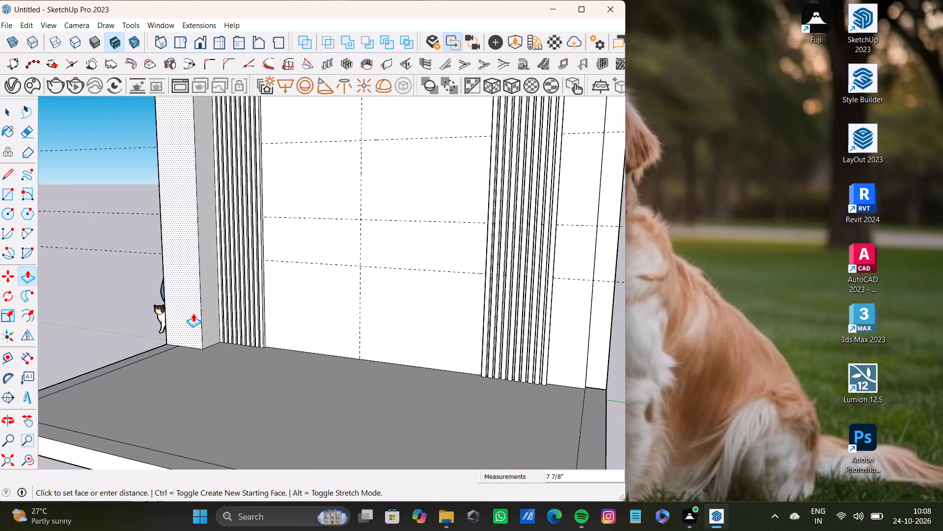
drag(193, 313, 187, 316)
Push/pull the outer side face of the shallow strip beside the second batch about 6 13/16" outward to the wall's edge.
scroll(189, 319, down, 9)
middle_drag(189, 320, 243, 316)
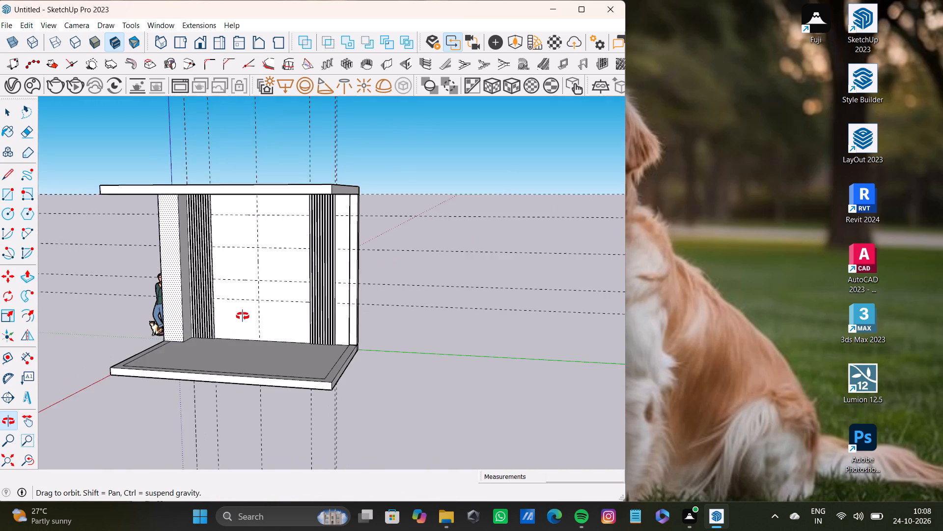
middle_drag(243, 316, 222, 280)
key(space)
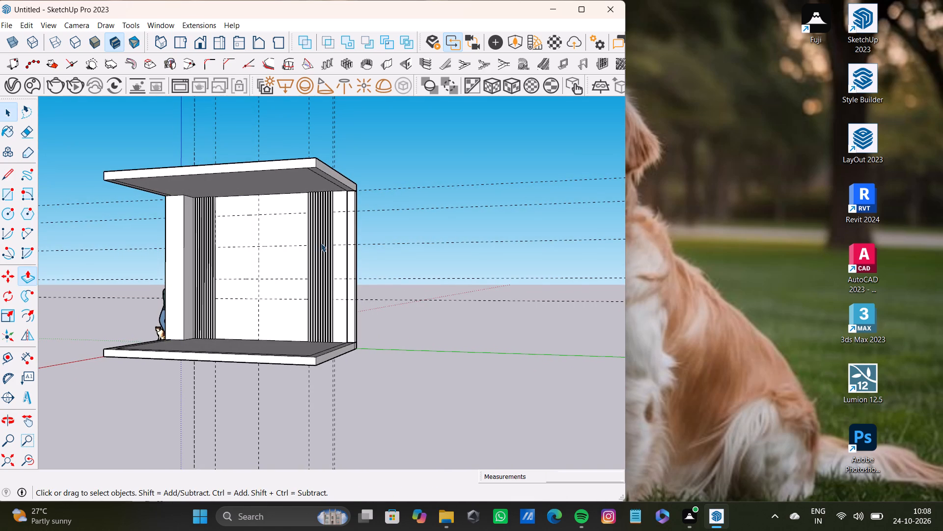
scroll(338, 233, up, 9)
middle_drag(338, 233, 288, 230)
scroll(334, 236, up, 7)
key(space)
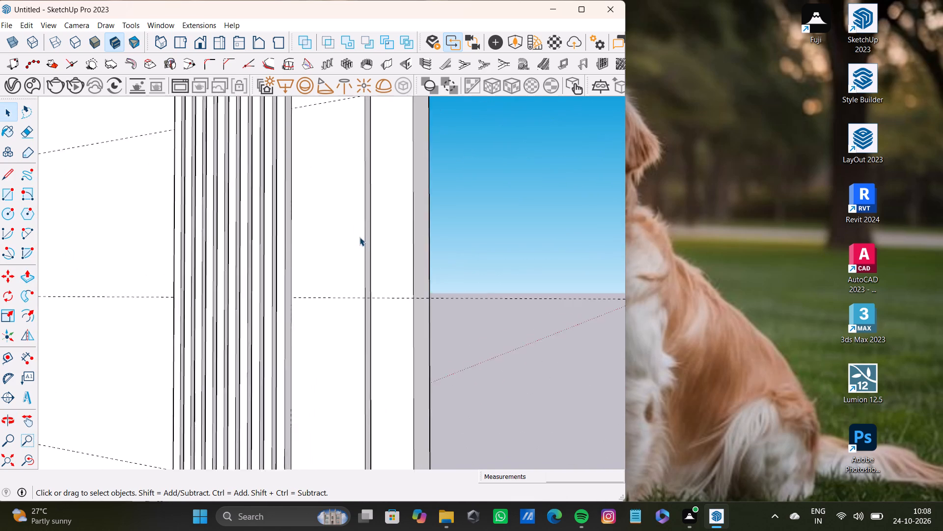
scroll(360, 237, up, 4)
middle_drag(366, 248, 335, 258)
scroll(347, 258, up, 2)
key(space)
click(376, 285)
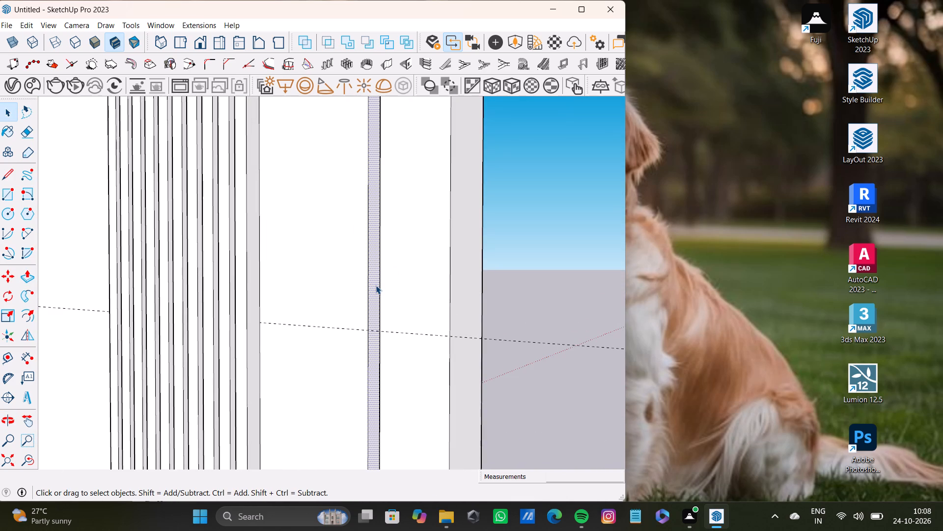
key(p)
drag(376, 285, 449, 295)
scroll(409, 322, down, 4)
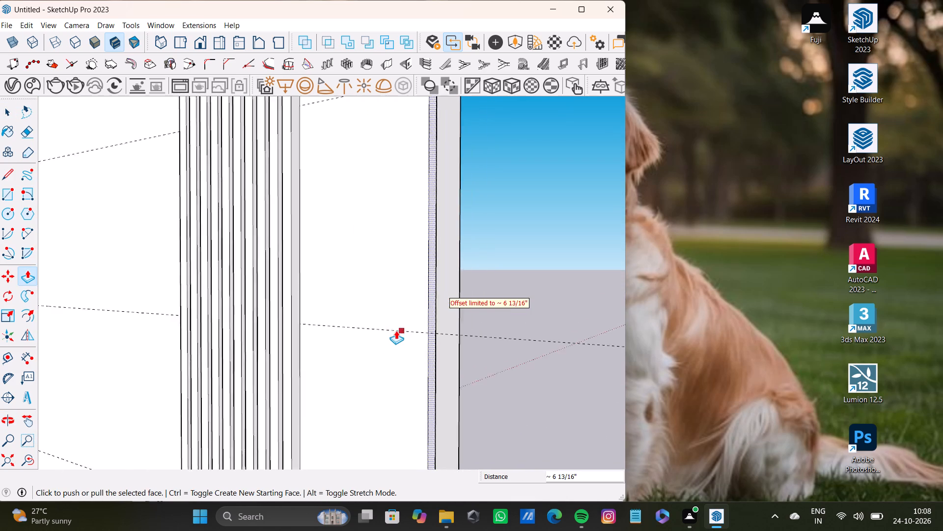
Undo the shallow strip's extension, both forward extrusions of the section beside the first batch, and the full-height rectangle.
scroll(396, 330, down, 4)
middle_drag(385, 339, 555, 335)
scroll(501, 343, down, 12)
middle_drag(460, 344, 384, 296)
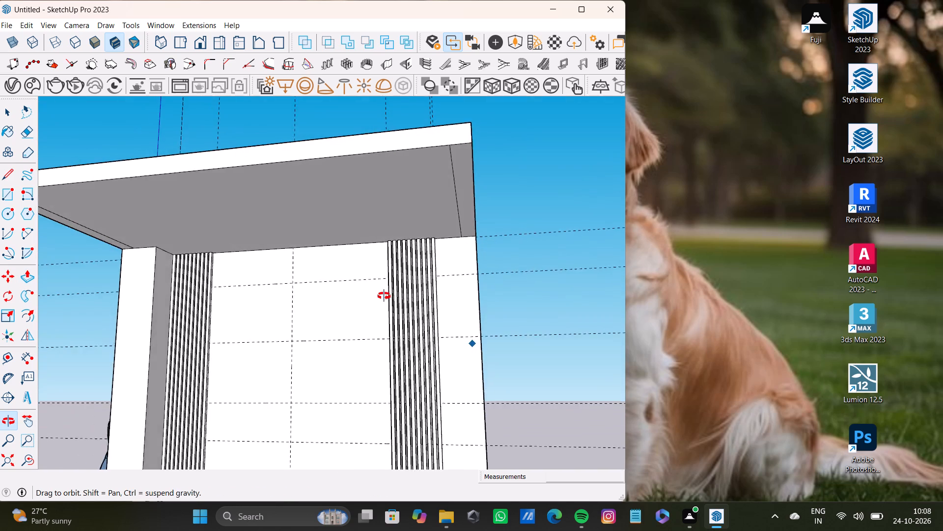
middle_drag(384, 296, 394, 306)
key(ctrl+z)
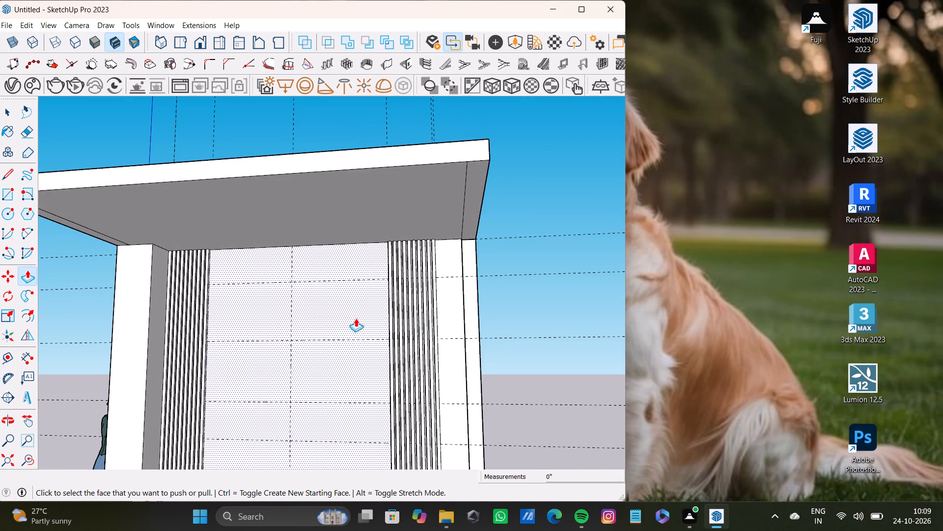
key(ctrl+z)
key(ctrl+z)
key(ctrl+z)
Push/pull the shallow strip's outer side face beside the second batch about 6 13/16" outward to the wall's outer edge.
scroll(415, 315, up, 5)
middle_drag(509, 295, 396, 305)
scroll(404, 298, up, 11)
middle_drag(519, 313, 500, 319)
drag(471, 341, 563, 356)
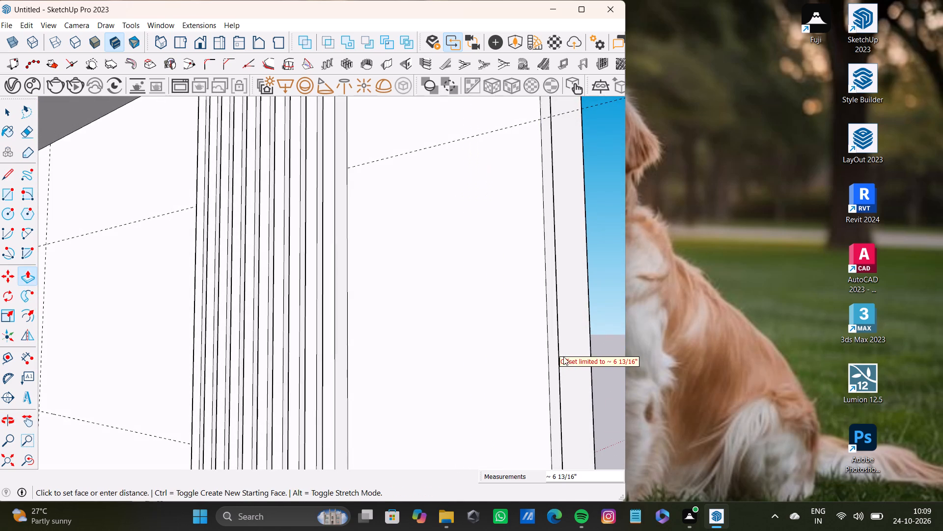
Examine the wall sections flanking both strip batches, including the one beside the first batch up close.
scroll(527, 365, down, 14)
shift+middle_drag(416, 369, 502, 355)
scroll(413, 368, down, 5)
shift+middle_drag(410, 369, 578, 258)
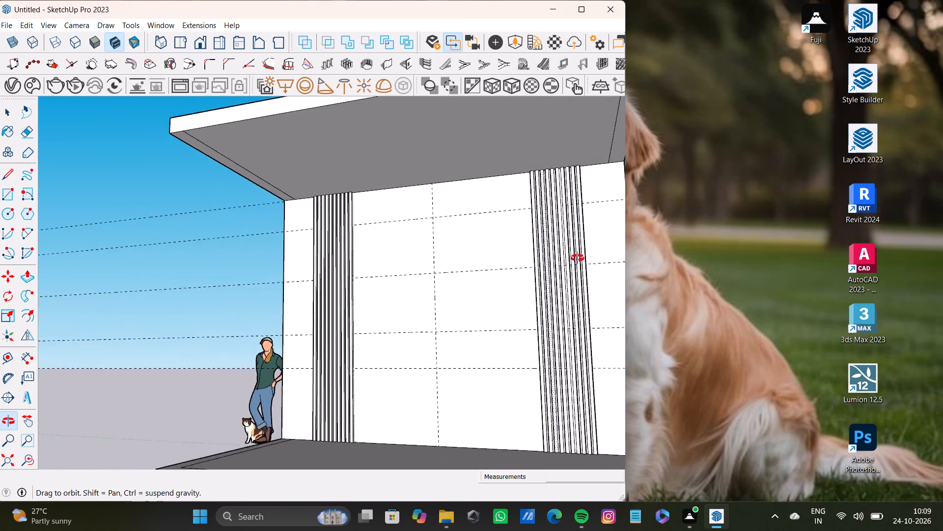
shift+middle_drag(578, 258, 618, 267)
scroll(296, 291, up, 11)
scroll(296, 291, down, 14)
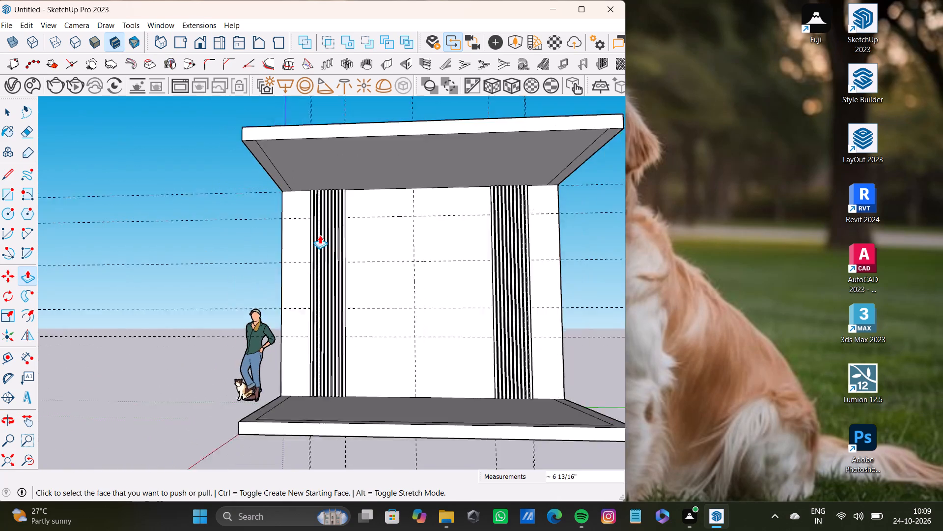
scroll(320, 235, down, 2)
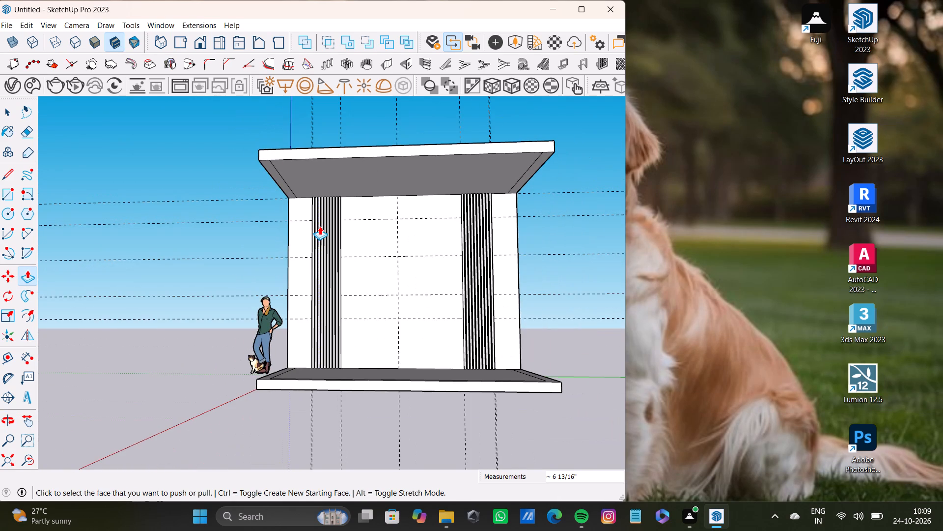
scroll(288, 278, up, 10)
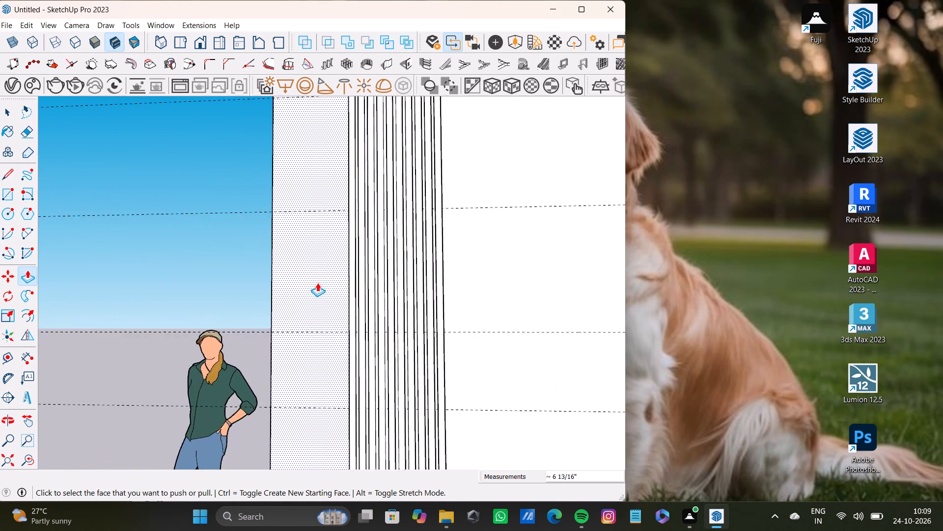
scroll(317, 283, up, 4)
middle_drag(323, 297, 412, 319)
scroll(412, 319, up, 1)
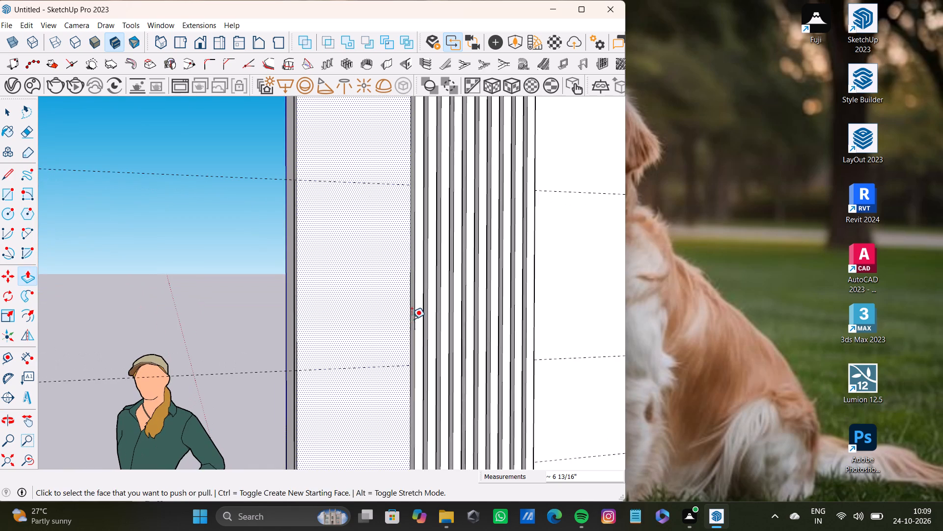
Place a vertical guide 1" outward from the outer edge of the first strip batch.
key(t)
scroll(405, 331, up, 6)
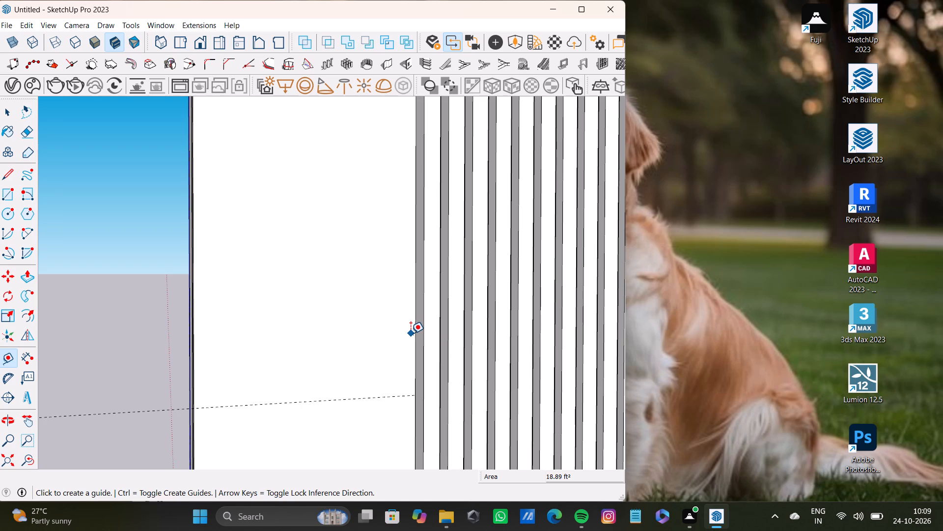
scroll(426, 315, up, 9)
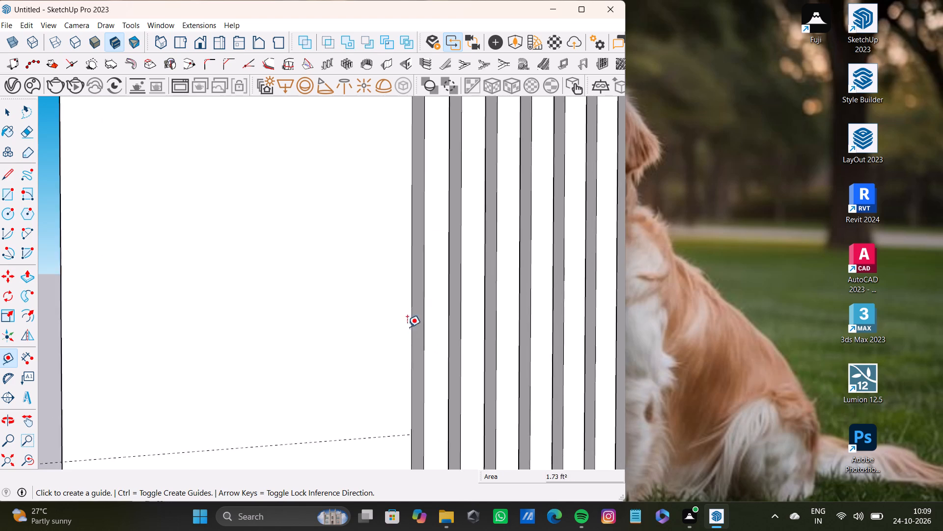
scroll(407, 327, up, 7)
click(417, 340)
scroll(198, 303, down, 7)
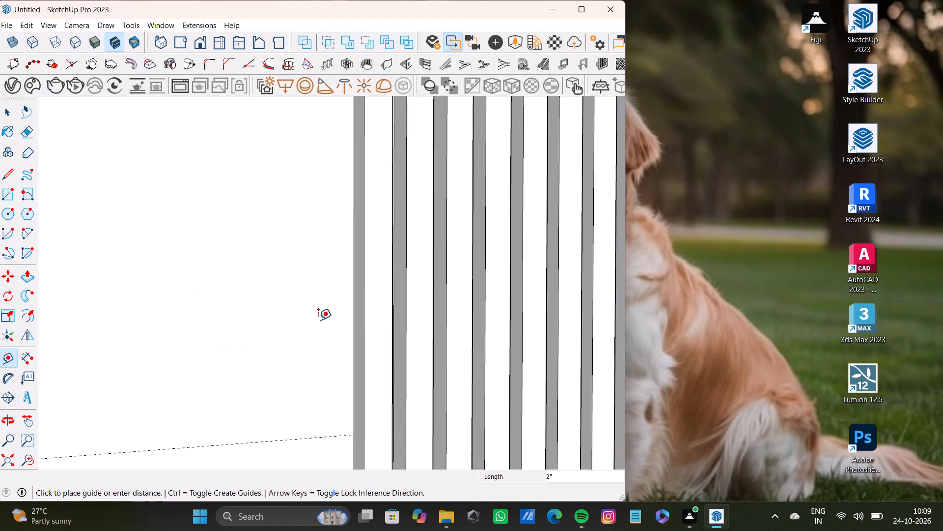
shift+middle_drag(318, 320, 294, 353)
text(1")
key(Return)
key(space)
Place a vertical guide 1" outward from the outer edge of the second strip batch.
scroll(275, 349, down, 3)
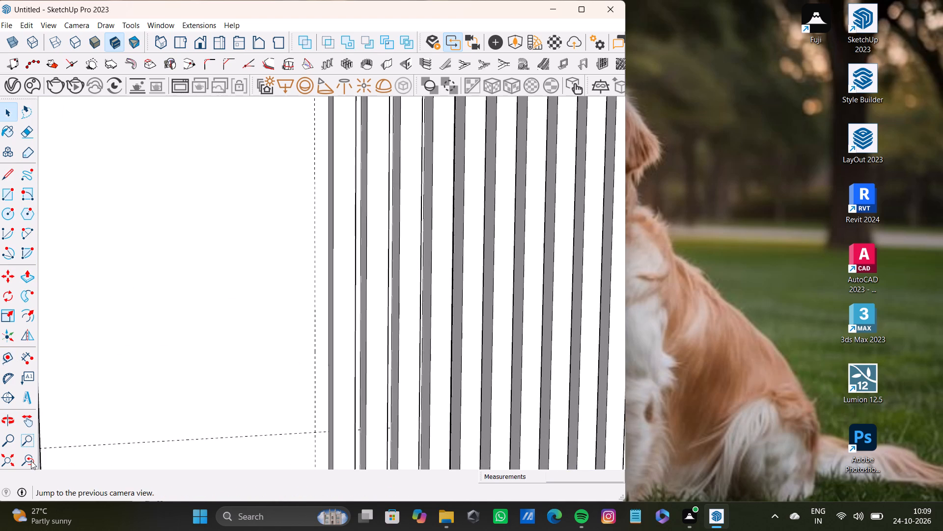
click(31, 461)
scroll(363, 417, down, 18)
shift+middle_drag(386, 368, 217, 367)
scroll(369, 340, down, 4)
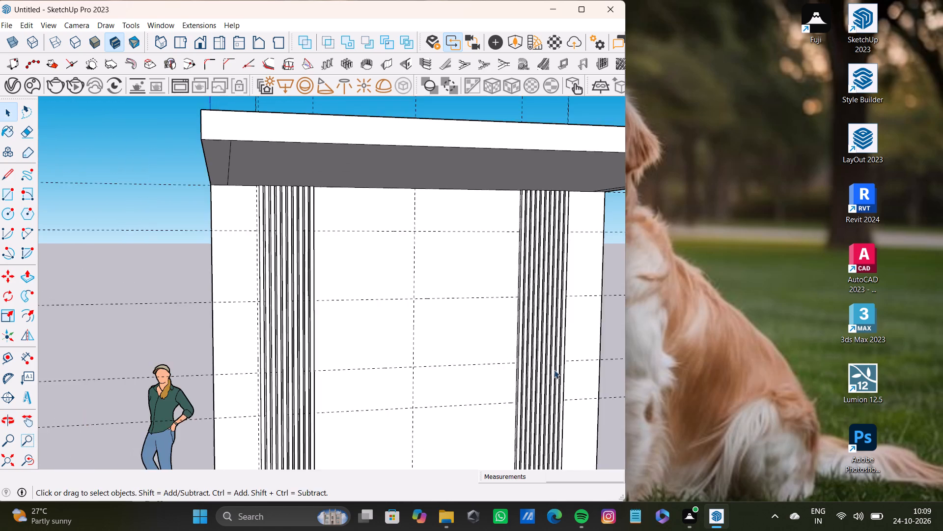
middle_drag(554, 370, 327, 302)
scroll(505, 301, up, 12)
middle_drag(364, 269, 360, 269)
key(t)
scroll(369, 294, up, 7)
middle_drag(425, 324, 301, 318)
scroll(435, 317, up, 3)
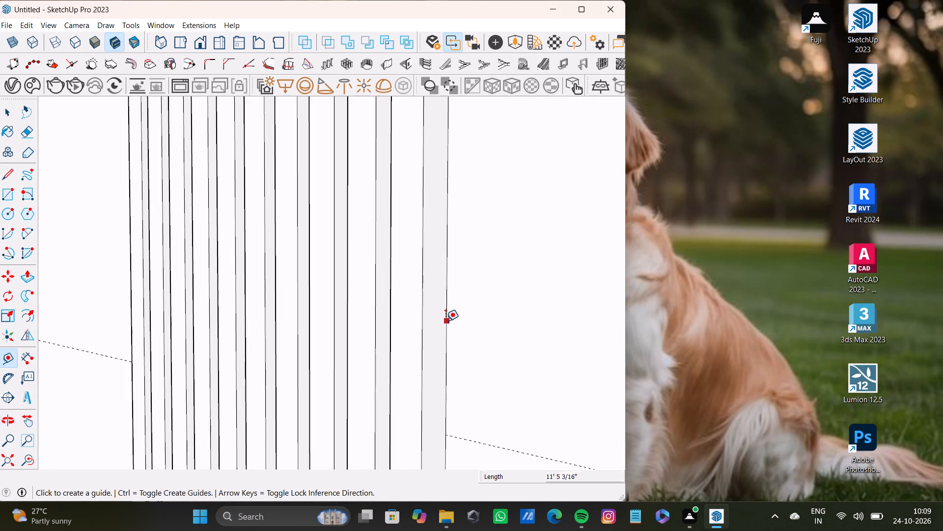
click(445, 321)
text(1")
key(Return)
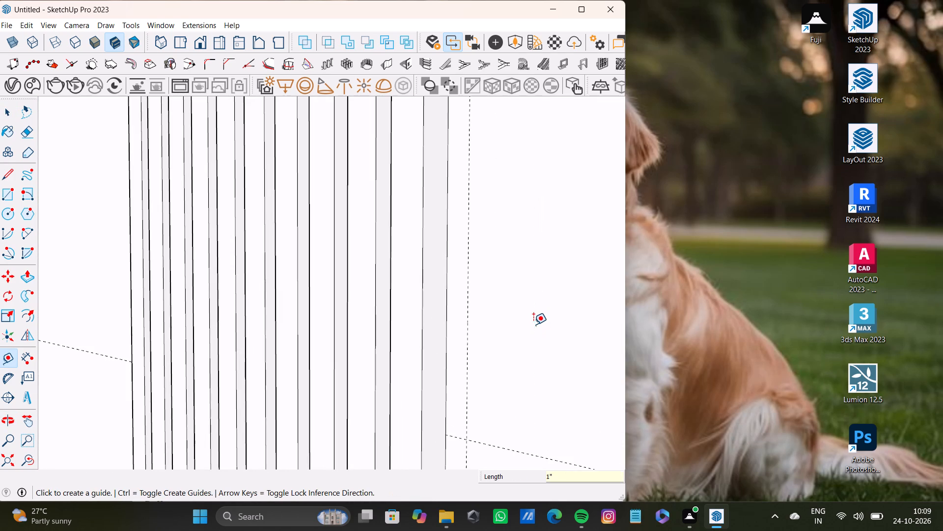
key(space)
Draw a full-height rectangle on the wall beside the first batch, from the wall's upper outer corner to the 1" guide at floor level.
scroll(430, 348, down, 19)
middle_drag(430, 343, 512, 335)
scroll(491, 344, down, 9)
shift+middle_drag(479, 350, 532, 346)
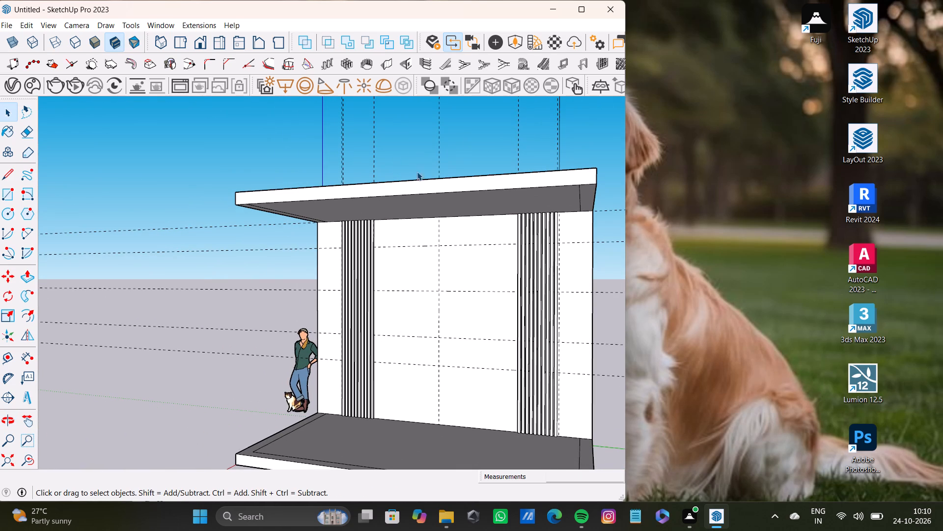
scroll(345, 240, up, 10)
middle_drag(340, 267, 425, 272)
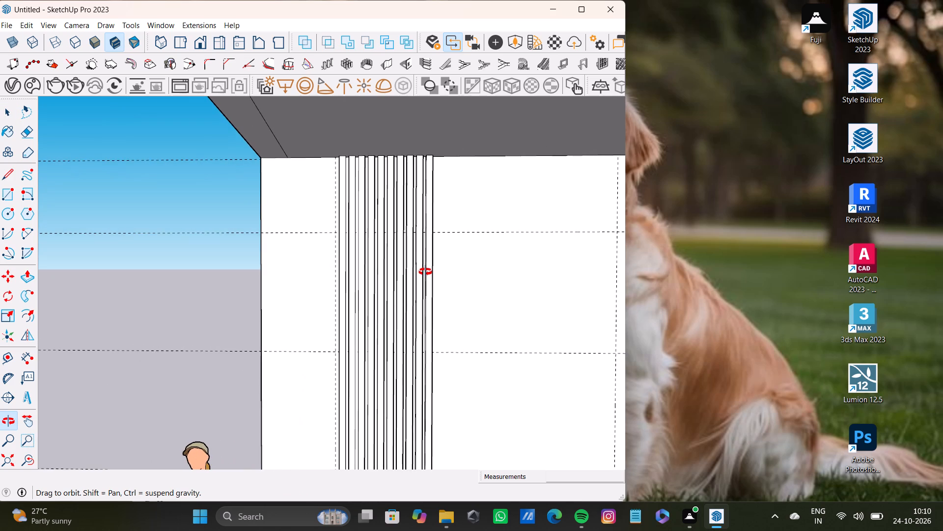
middle_drag(425, 272, 417, 255)
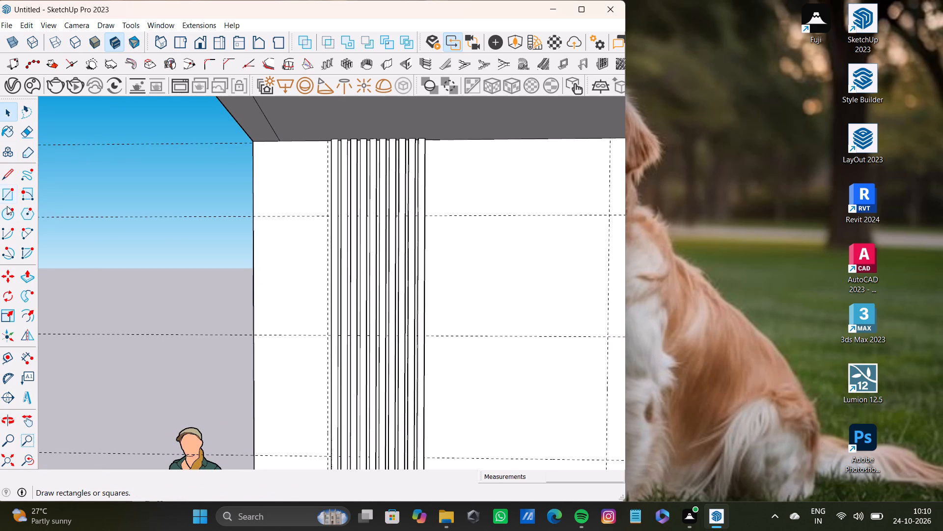
click(7, 189)
scroll(340, 173, up, 7)
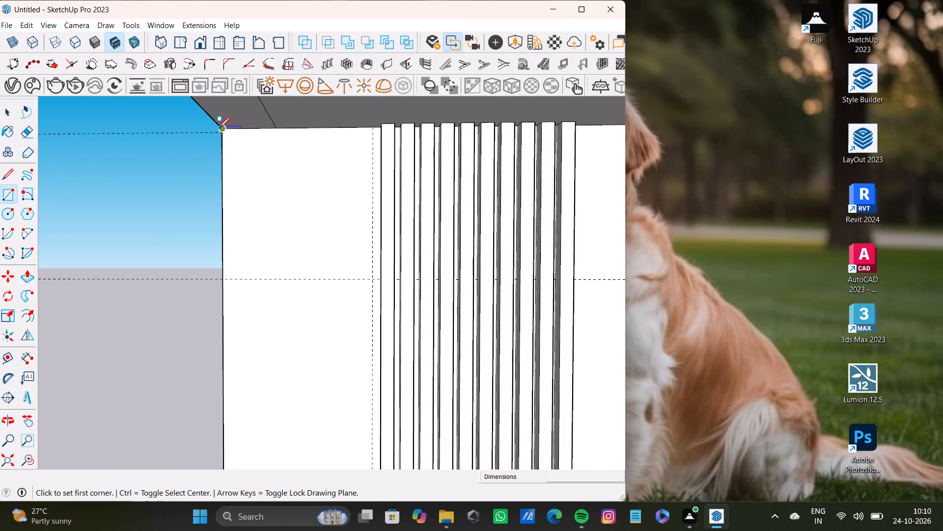
click(224, 131)
scroll(257, 212, down, 12)
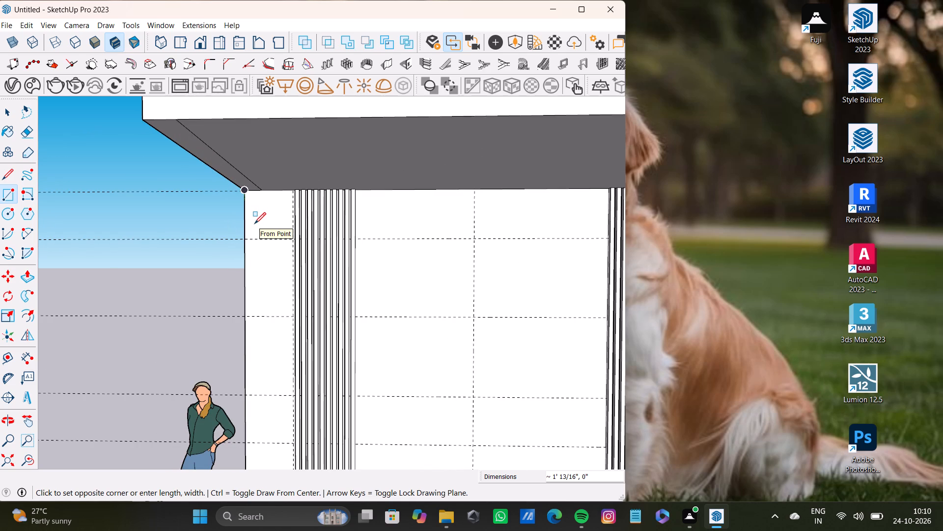
scroll(254, 224, down, 6)
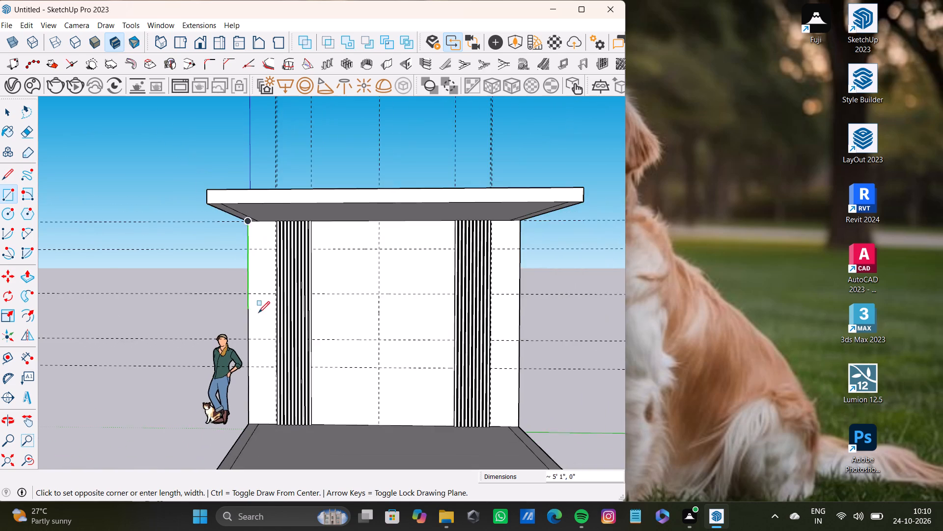
shift+middle_drag(247, 328, 255, 326)
scroll(253, 338, down, 1)
scroll(251, 381, up, 12)
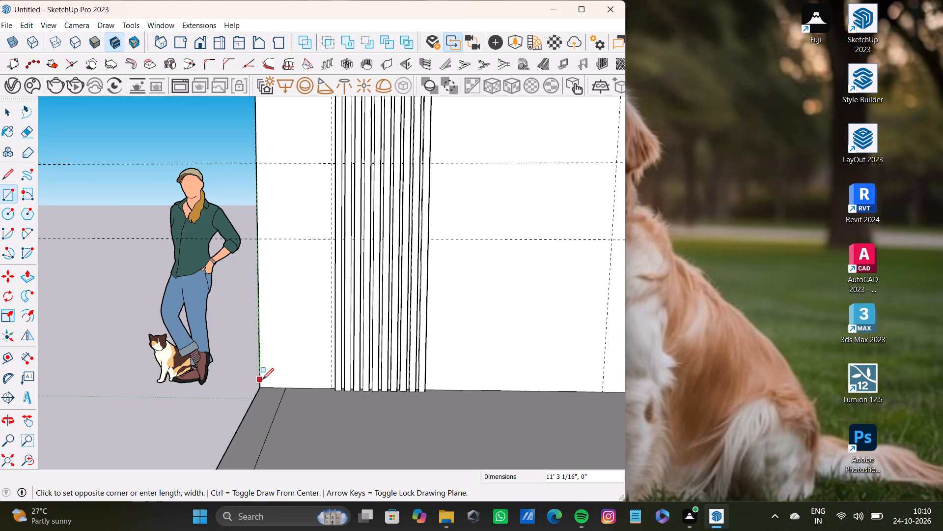
scroll(274, 394, up, 7)
scroll(307, 363, up, 6)
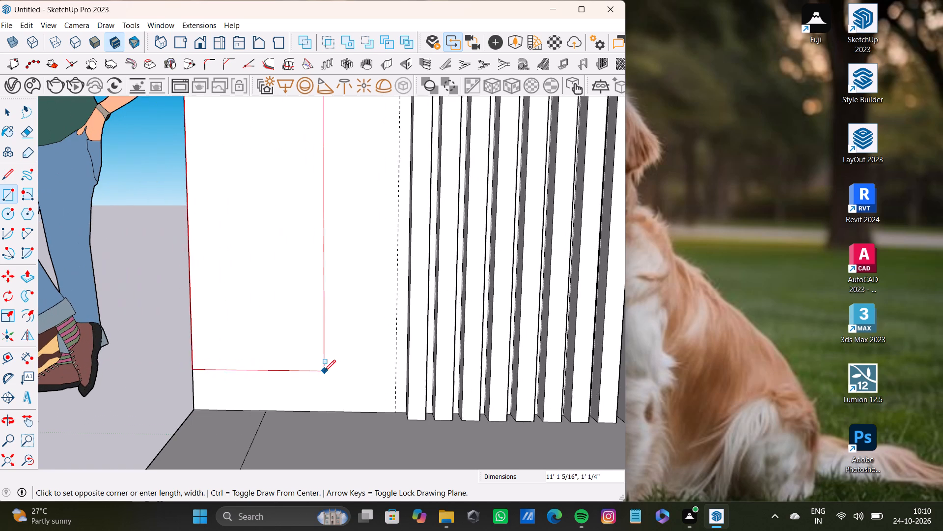
click(395, 410)
Draw a full-height rectangle on the wall beside the second batch, from the 1" guide at the ceiling to the wall's lower outer corner.
scroll(336, 397, down, 17)
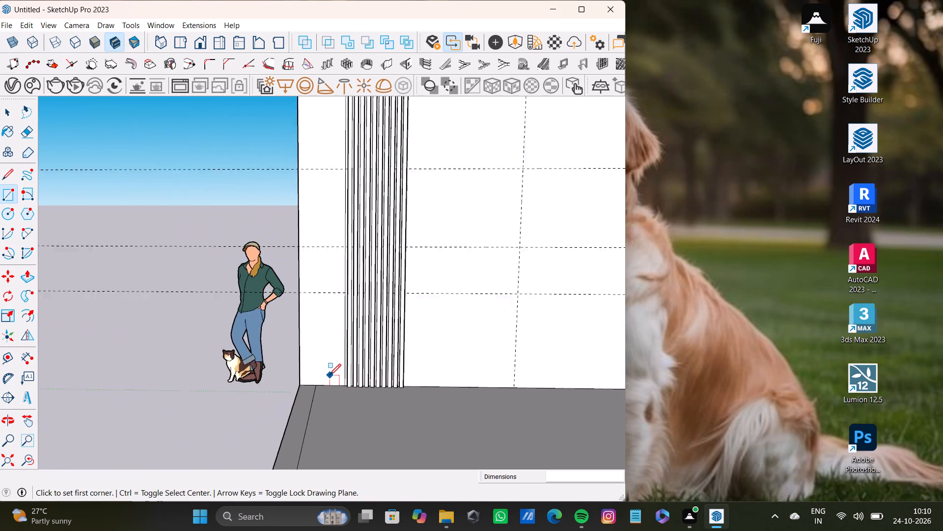
scroll(330, 375, down, 5)
middle_drag(332, 372, 271, 356)
scroll(584, 256, up, 6)
shift+middle_drag(580, 240, 499, 213)
scroll(492, 137, up, 3)
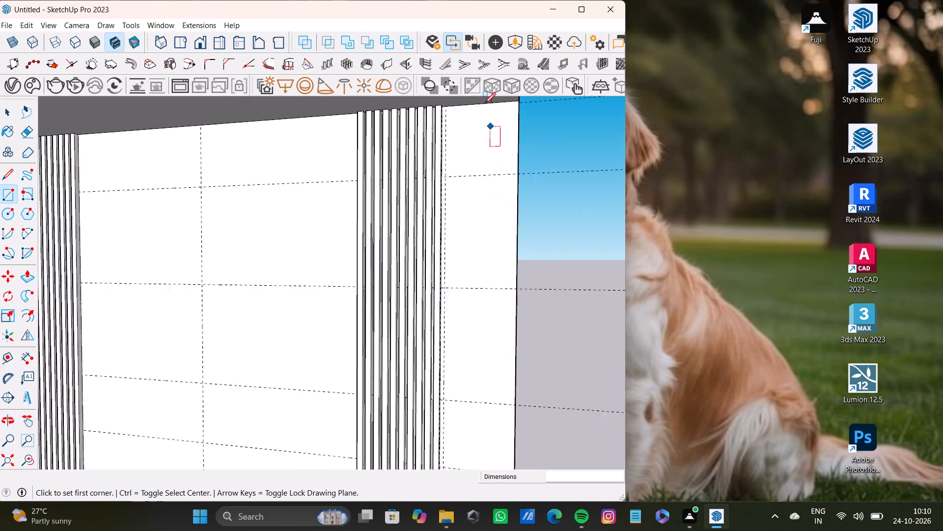
scroll(484, 104, up, 5)
shift+middle_drag(422, 118, 396, 159)
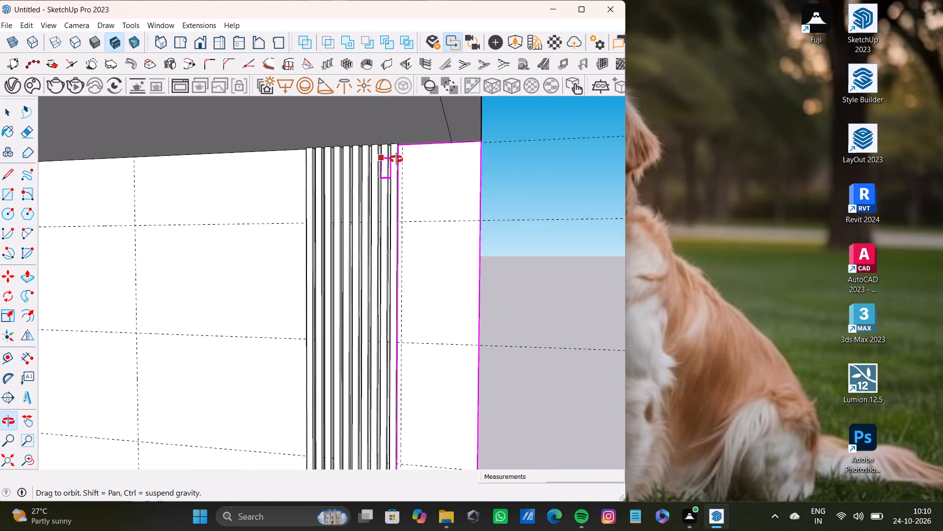
shift+middle_drag(396, 159, 429, 158)
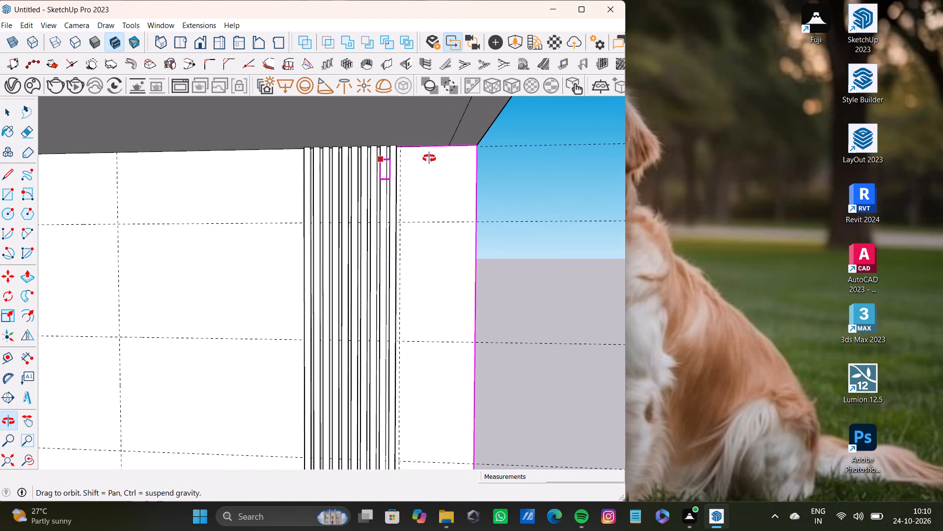
shift+middle_drag(429, 158, 416, 165)
scroll(386, 168, up, 6)
click(403, 144)
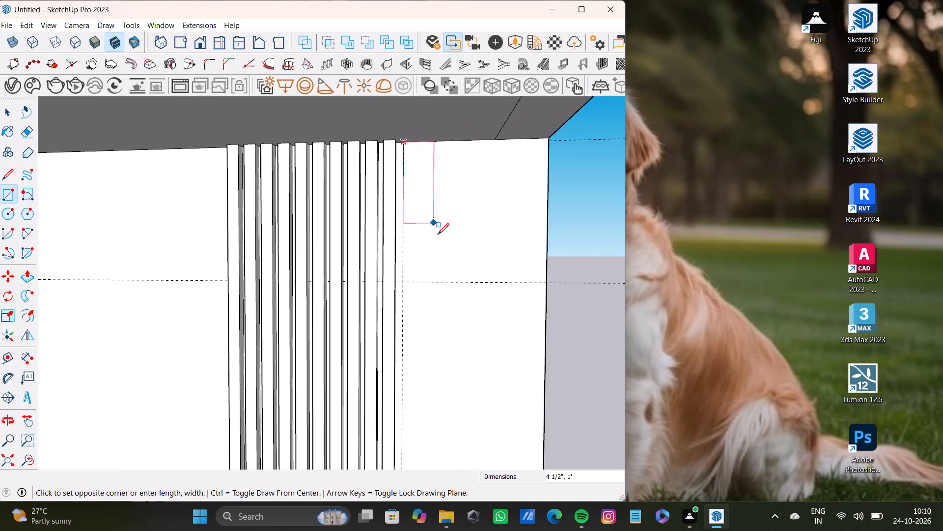
scroll(440, 287, down, 8)
shift+middle_drag(472, 384, 429, 204)
shift+middle_drag(466, 318, 457, 183)
shift+middle_drag(436, 321, 440, 276)
scroll(446, 317, up, 5)
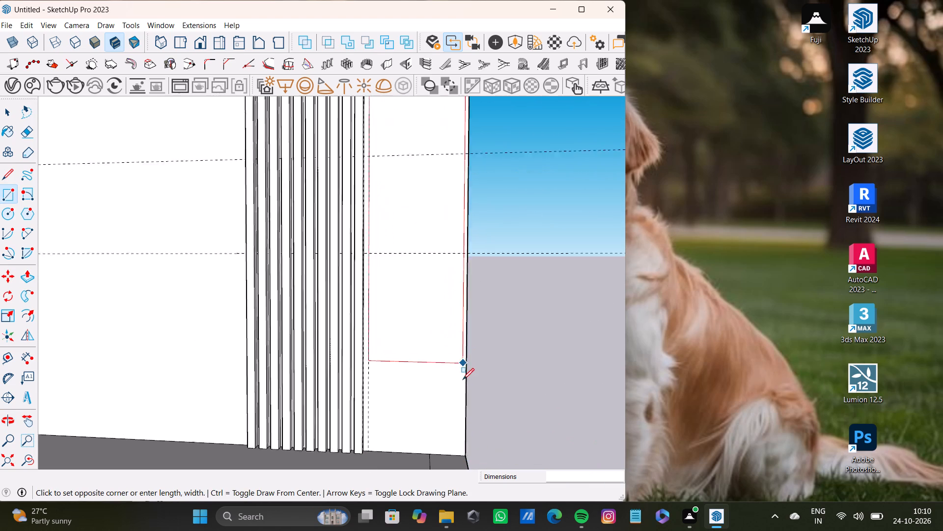
click(465, 468)
Push/pull the section beside the first batch forward about 1' 3/16", plus a further 7 11/16".
scroll(427, 438, down, 18)
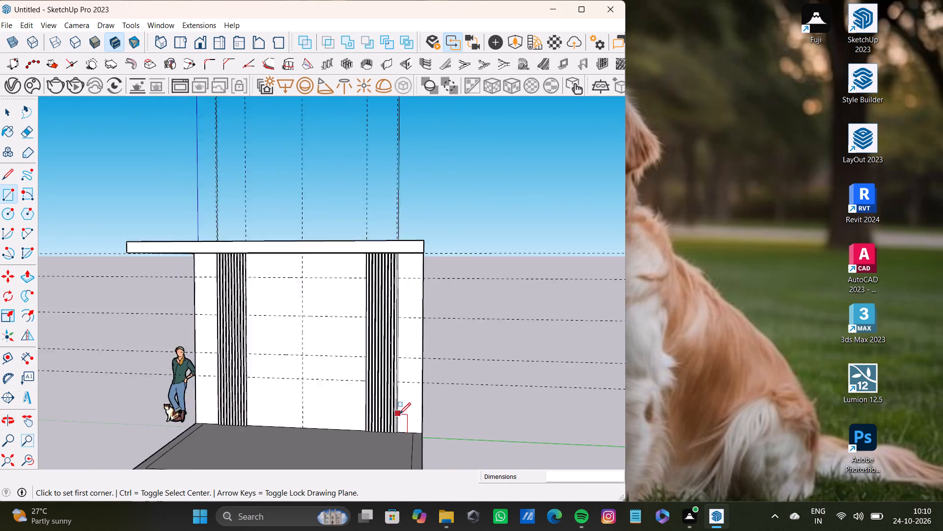
shift+middle_drag(388, 405, 509, 377)
scroll(325, 296, up, 14)
middle_drag(367, 295, 391, 298)
key(space)
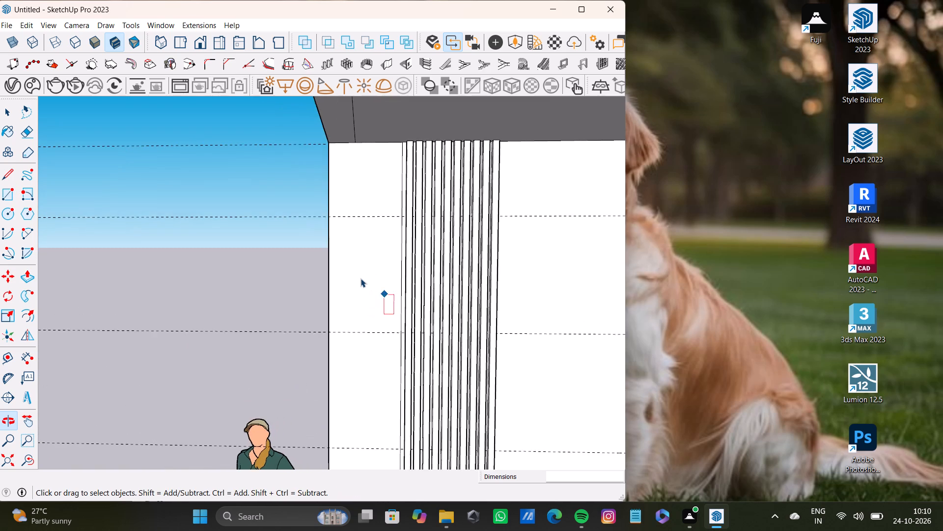
scroll(359, 274, up, 4)
click(362, 268)
middle_drag(408, 279, 323, 287)
key(p)
drag(345, 282, 343, 284)
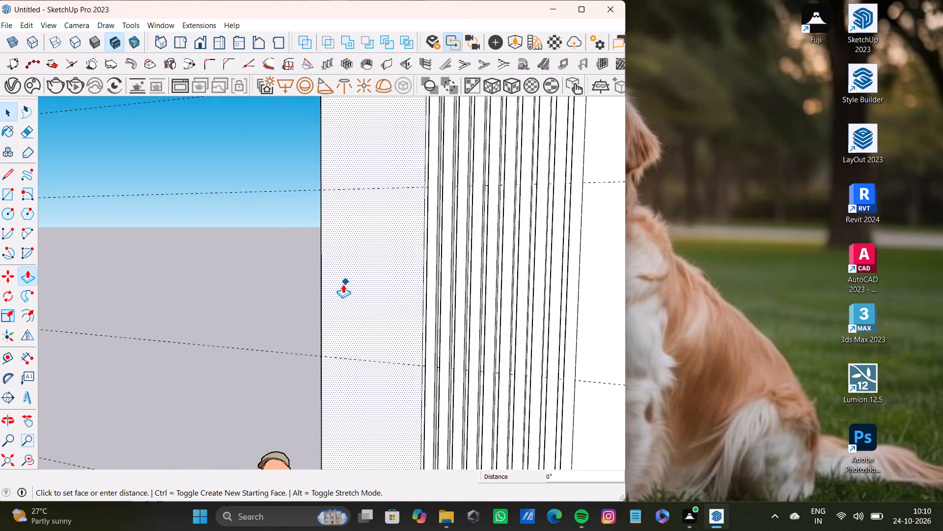
drag(343, 284, 317, 292)
scroll(314, 298, down, 8)
shift+middle_drag(312, 302, 302, 136)
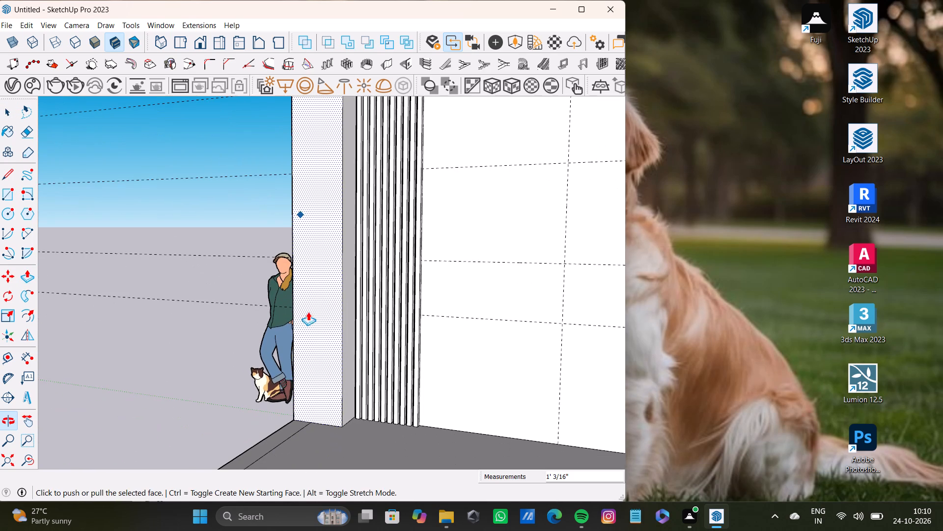
drag(330, 346, 321, 350)
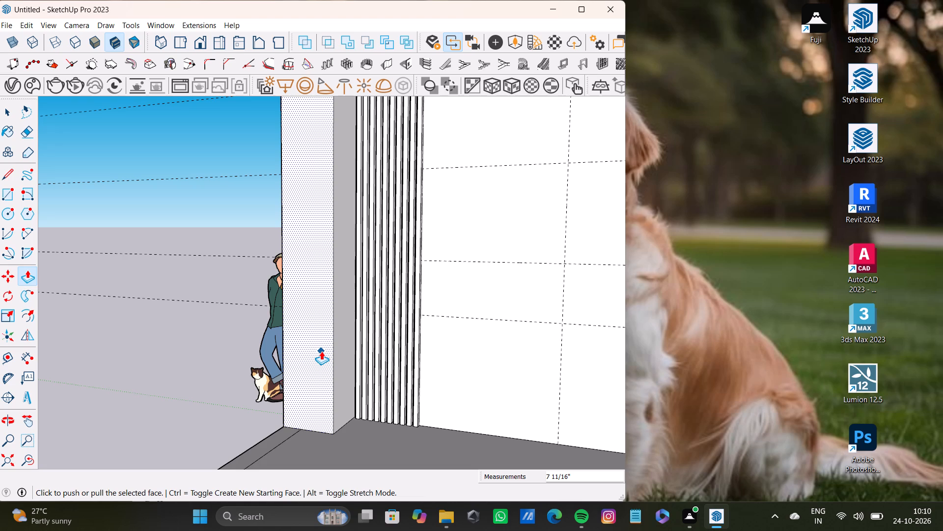
Push/pull the section beside the second batch forward about 2' 5 11/16".
scroll(309, 338, down, 8)
middle_drag(309, 338, 329, 350)
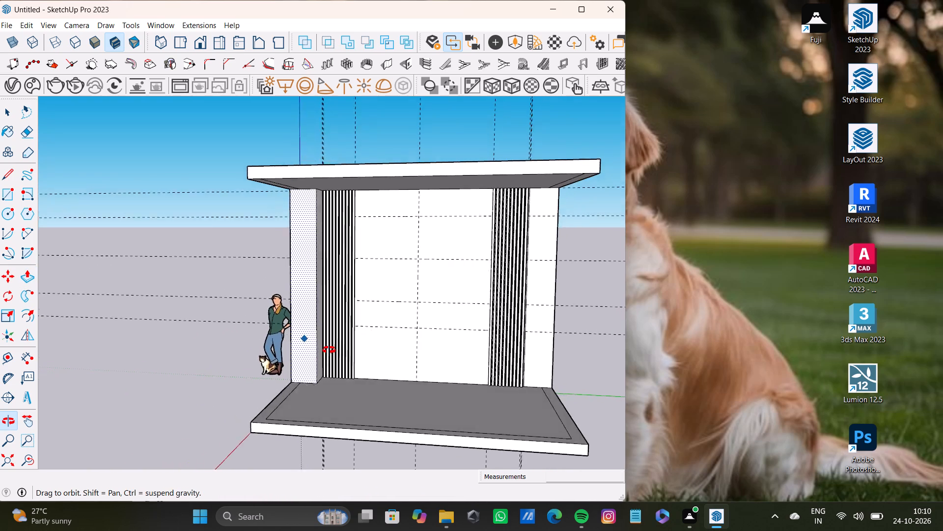
middle_drag(329, 350, 281, 360)
scroll(289, 360, down, 1)
scroll(441, 341, up, 5)
middle_drag(441, 340, 541, 332)
scroll(508, 327, down, 4)
shift+middle_drag(498, 321, 379, 324)
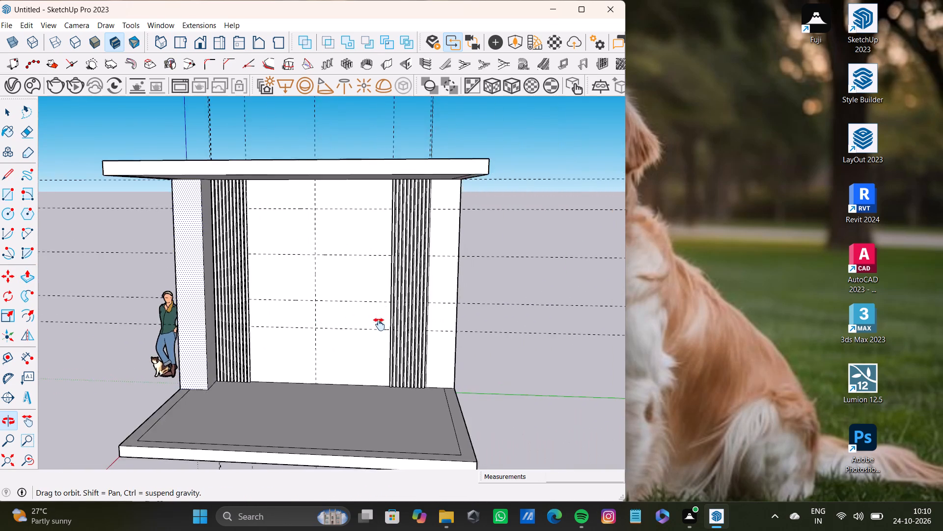
shift+middle_drag(379, 324, 382, 256)
key(space)
click(443, 197)
middle_drag(467, 238, 413, 269)
key(p)
drag(451, 201, 435, 205)
scroll(430, 218, down, 4)
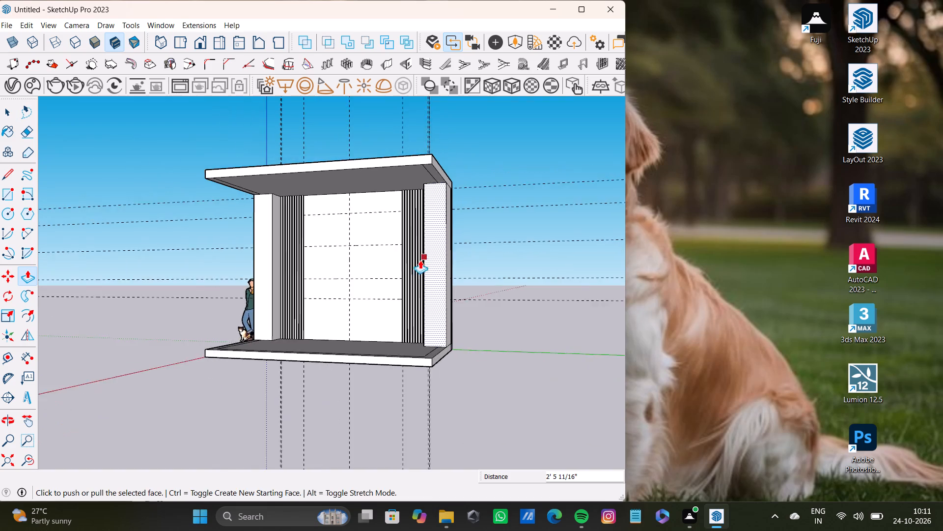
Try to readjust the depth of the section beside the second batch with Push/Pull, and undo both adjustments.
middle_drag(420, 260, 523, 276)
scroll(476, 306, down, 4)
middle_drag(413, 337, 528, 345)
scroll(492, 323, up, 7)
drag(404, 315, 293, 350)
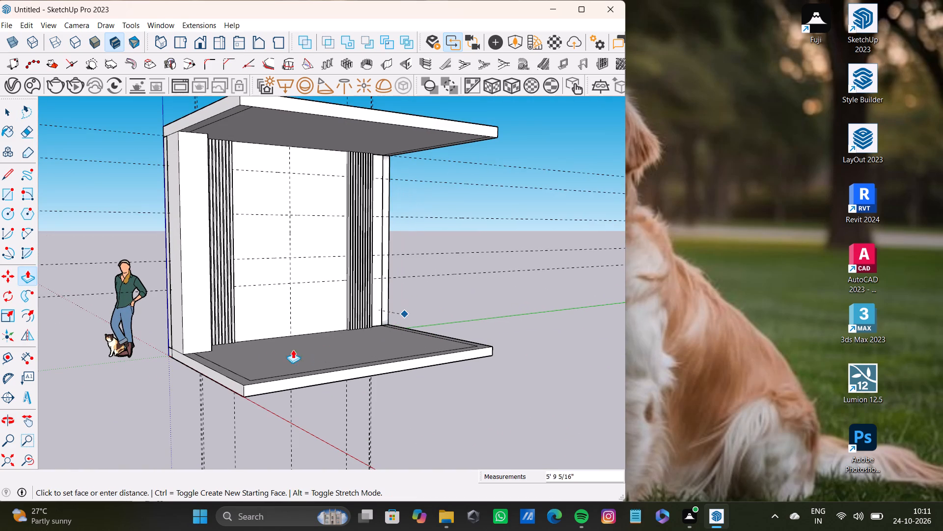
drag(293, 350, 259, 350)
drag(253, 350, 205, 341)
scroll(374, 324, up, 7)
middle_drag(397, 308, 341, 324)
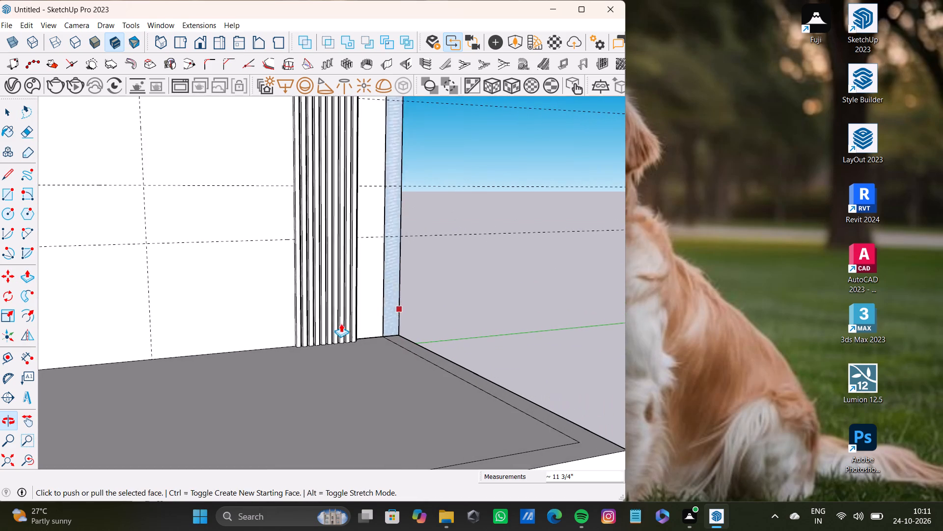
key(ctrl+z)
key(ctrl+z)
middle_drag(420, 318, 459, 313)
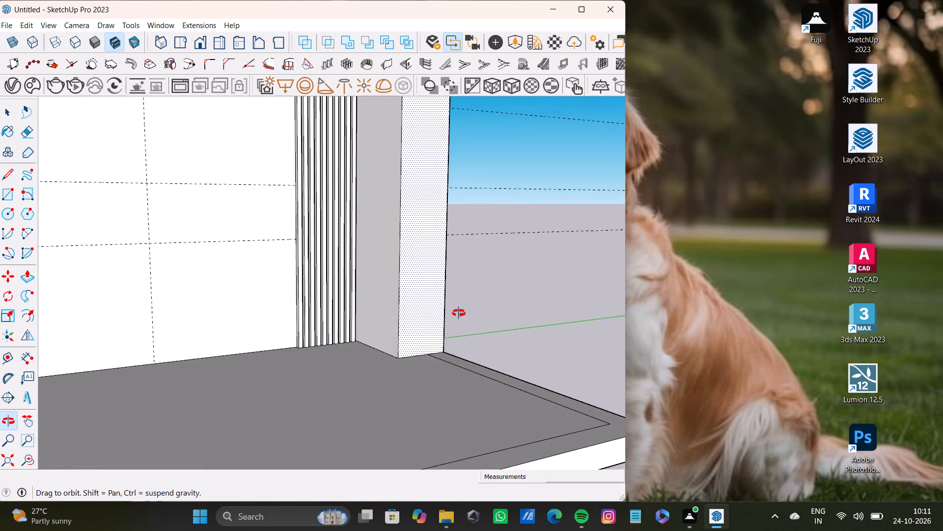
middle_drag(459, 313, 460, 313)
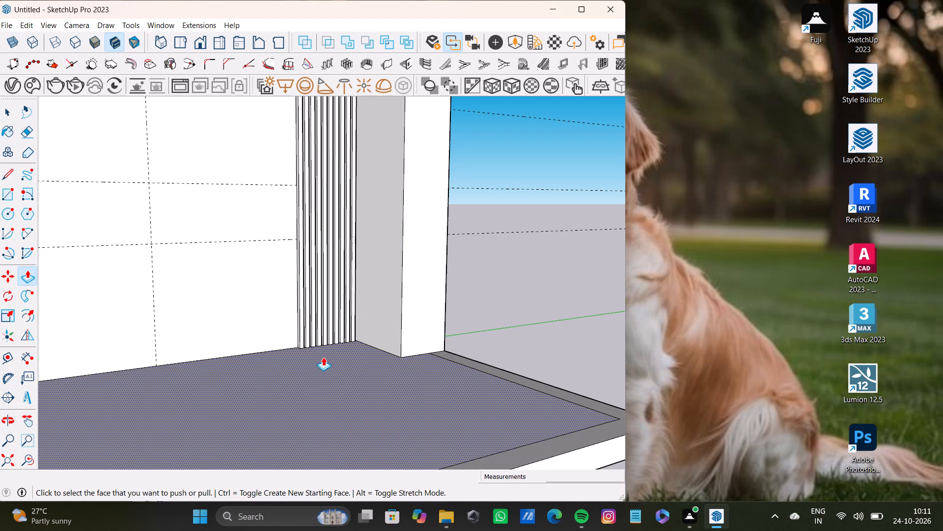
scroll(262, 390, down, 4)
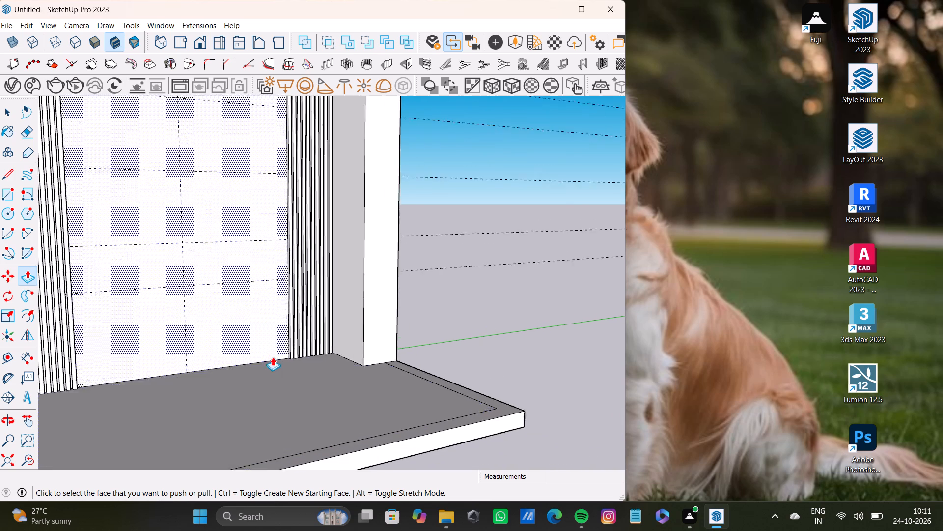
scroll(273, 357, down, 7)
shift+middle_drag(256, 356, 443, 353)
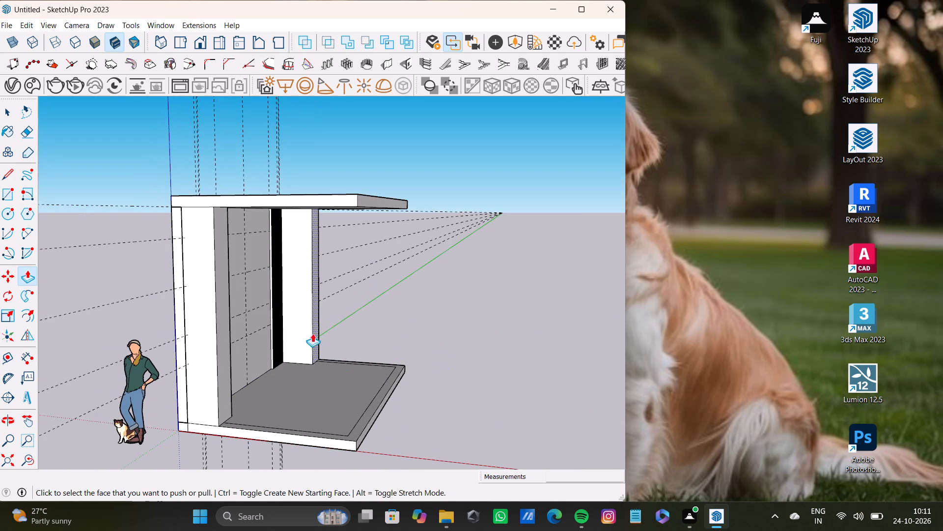
Push/pull the section beside the second batch back about 9 13/16" to align with the front of the section beside the first batch.
drag(314, 346, 225, 407)
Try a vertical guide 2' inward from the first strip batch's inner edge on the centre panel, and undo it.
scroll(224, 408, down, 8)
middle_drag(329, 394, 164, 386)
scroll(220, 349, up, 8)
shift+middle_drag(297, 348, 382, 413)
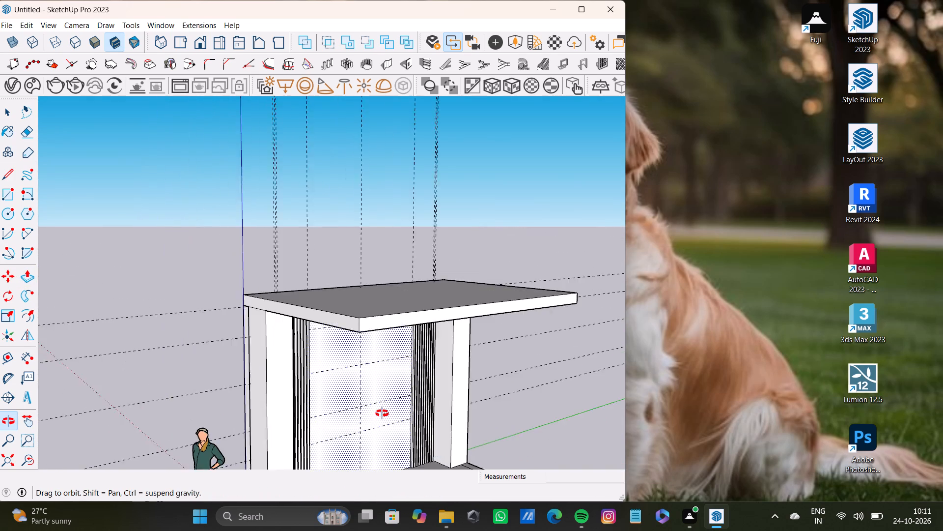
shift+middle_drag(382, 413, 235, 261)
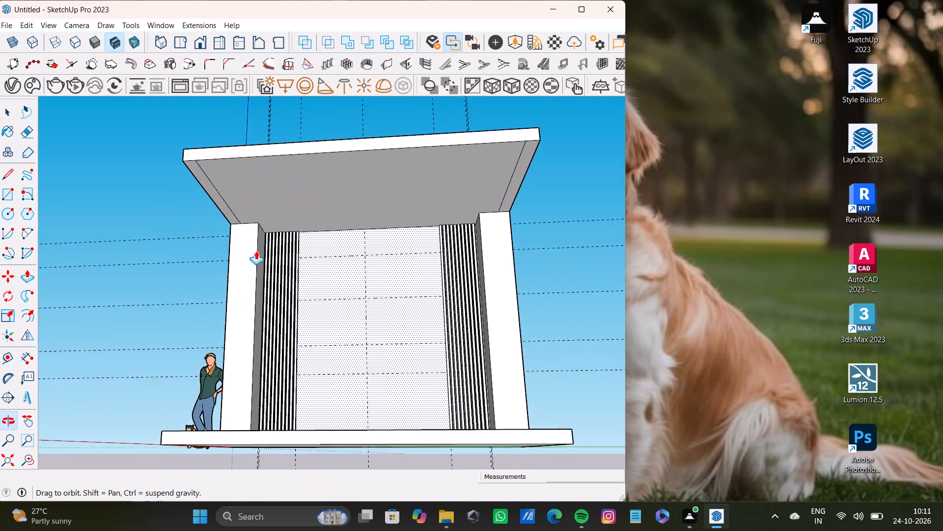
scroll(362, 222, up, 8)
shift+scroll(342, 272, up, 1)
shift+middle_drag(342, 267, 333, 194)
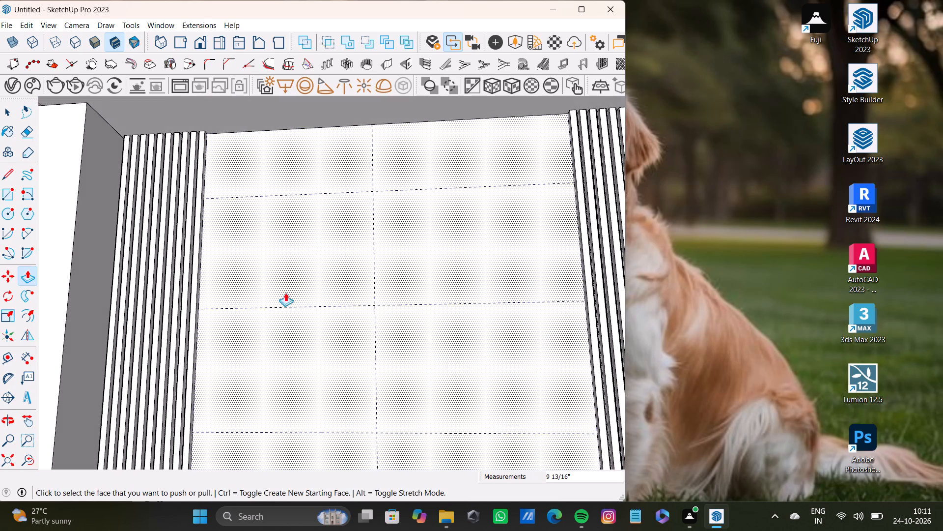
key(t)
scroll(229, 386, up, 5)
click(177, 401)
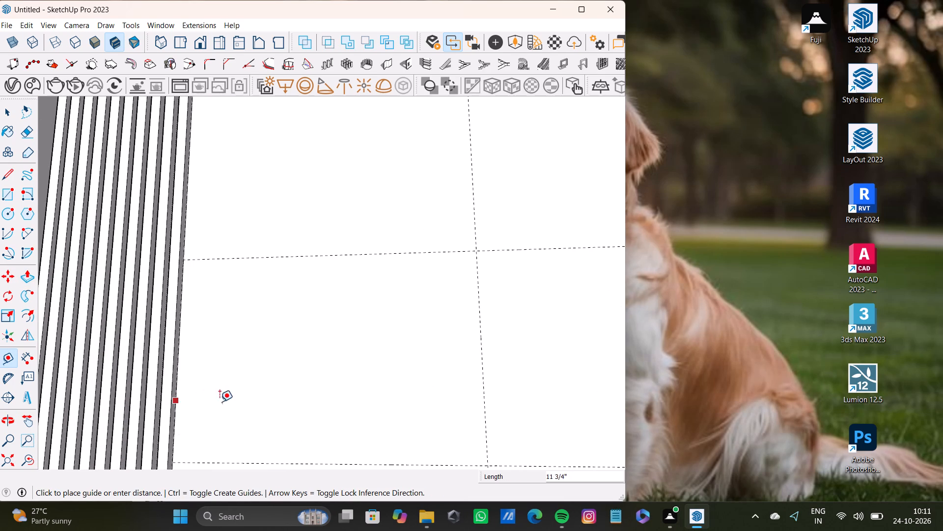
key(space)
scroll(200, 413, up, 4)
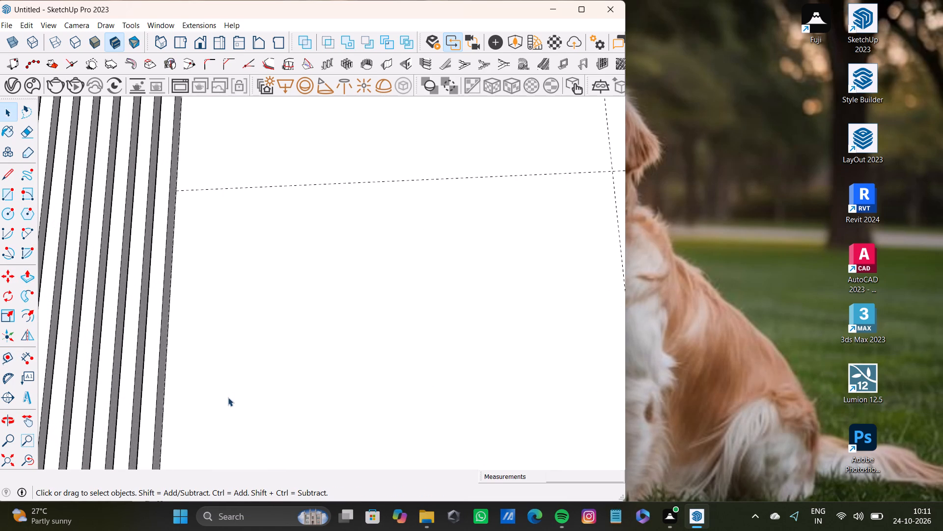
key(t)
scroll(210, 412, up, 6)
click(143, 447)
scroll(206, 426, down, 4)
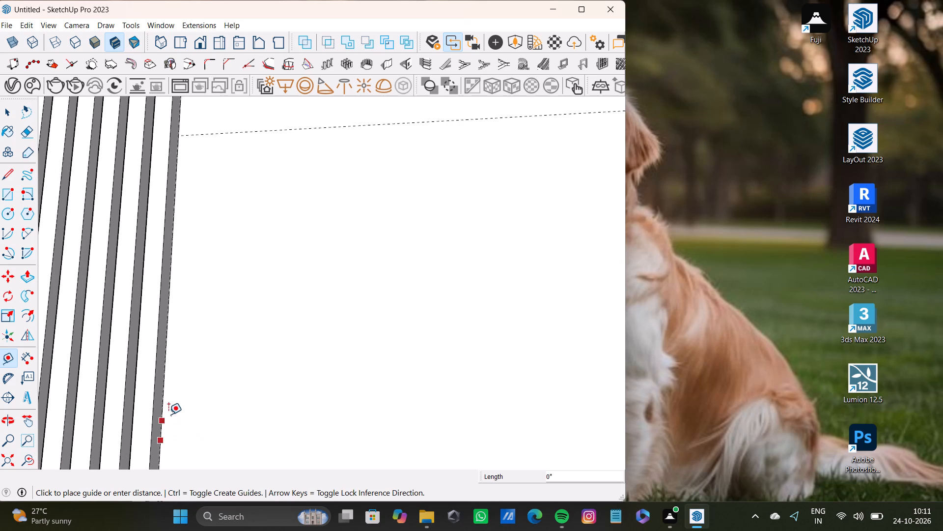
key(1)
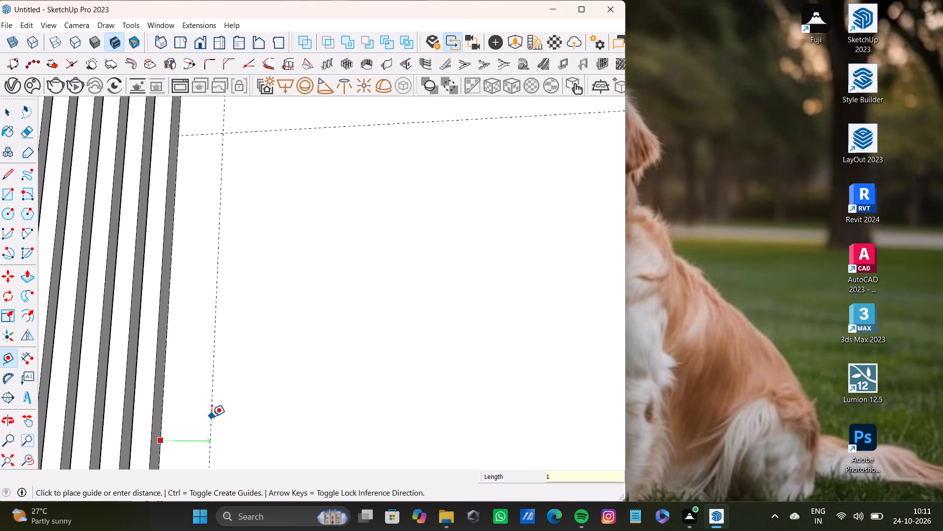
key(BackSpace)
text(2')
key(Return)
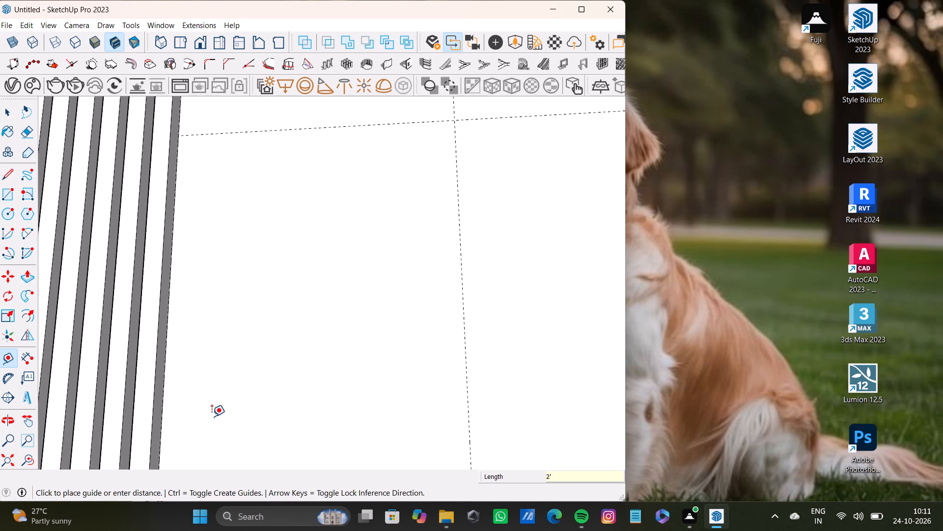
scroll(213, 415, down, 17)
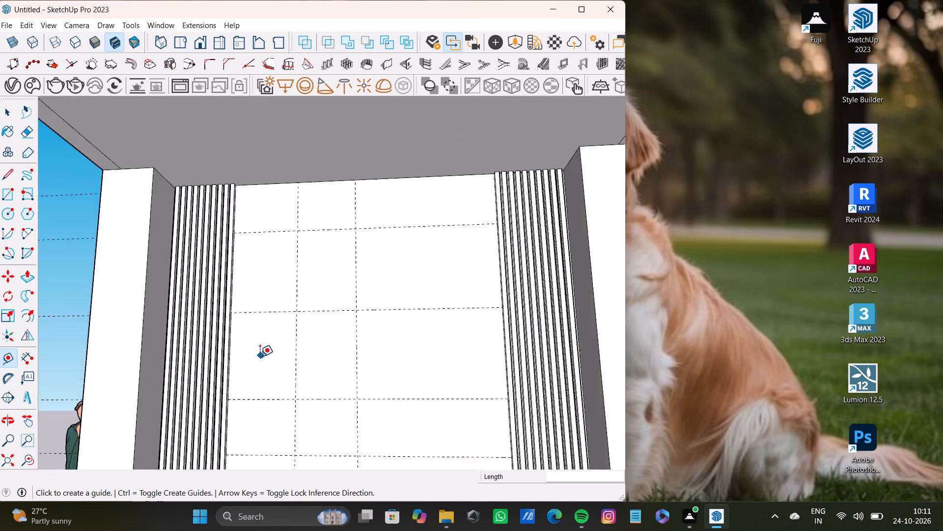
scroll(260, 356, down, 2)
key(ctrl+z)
Place a vertical guide on the centre panel, 2" inward from the first strip batch's inner edge.
scroll(264, 418, up, 14)
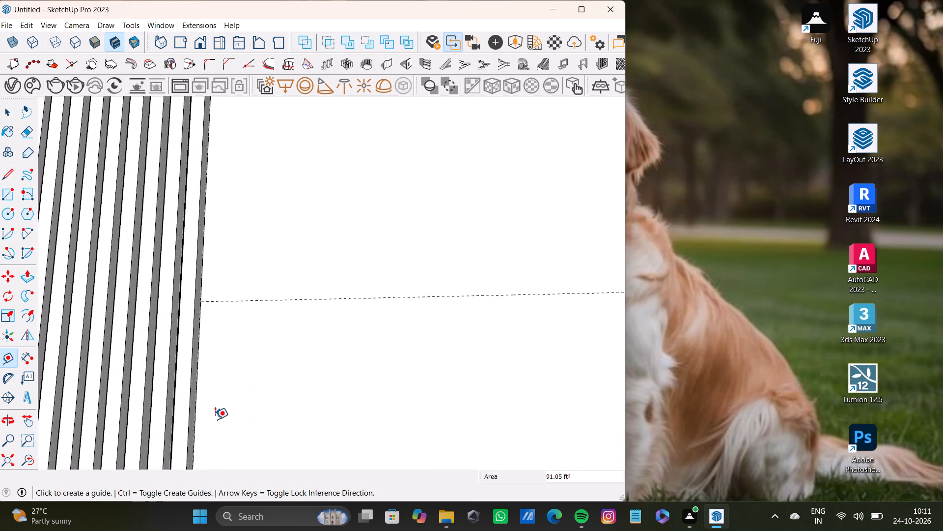
scroll(215, 419, up, 4)
click(190, 438)
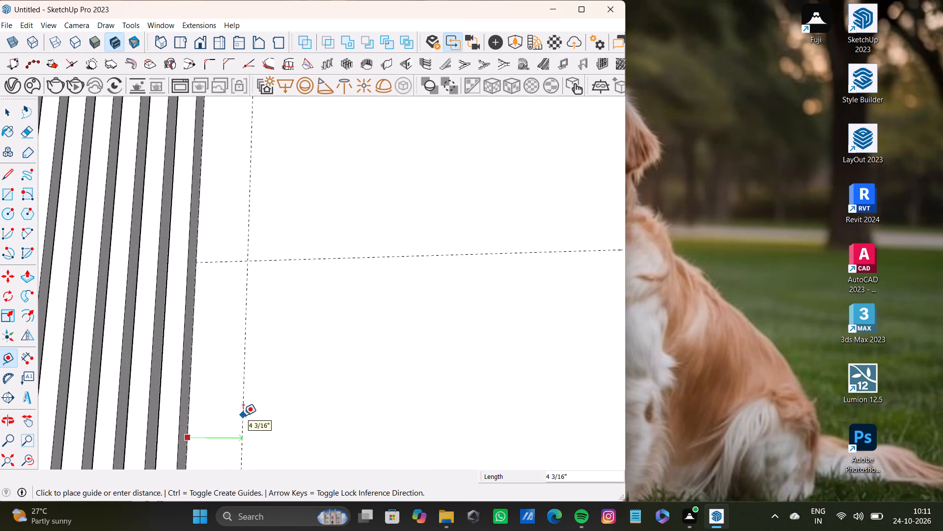
key(2)
key(shift+quotedbl)
key(Return)
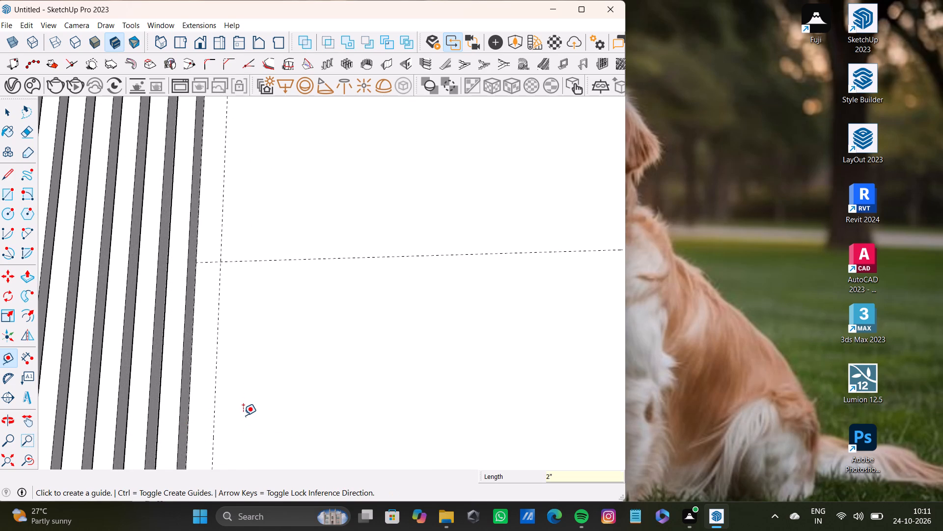
Start a vertical guide on the centre panel, offset inward from the second strip batch's inner edge.
scroll(243, 415, down, 13)
shift+middle_drag(273, 392, 228, 383)
scroll(227, 383, down, 8)
middle_drag(326, 408, 328, 408)
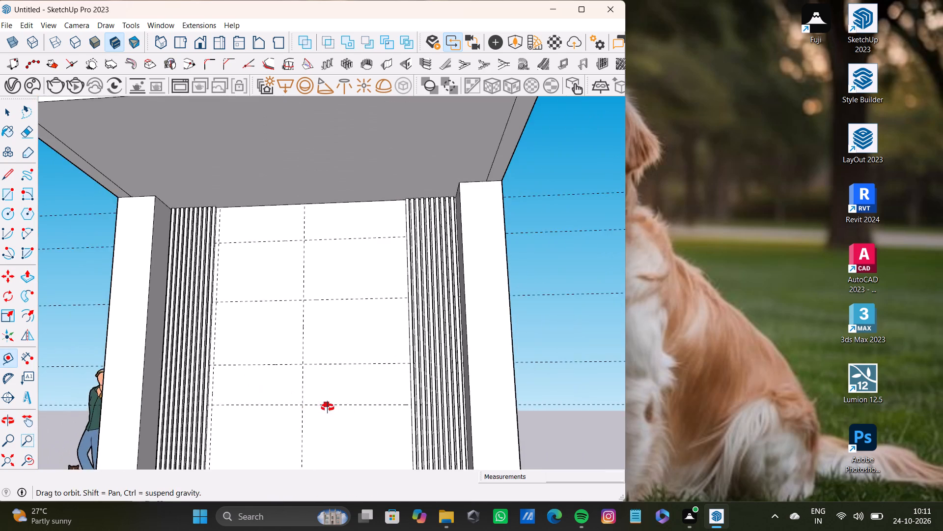
middle_drag(328, 408, 377, 414)
scroll(390, 390, up, 18)
middle_drag(417, 394, 449, 398)
scroll(447, 396, up, 5)
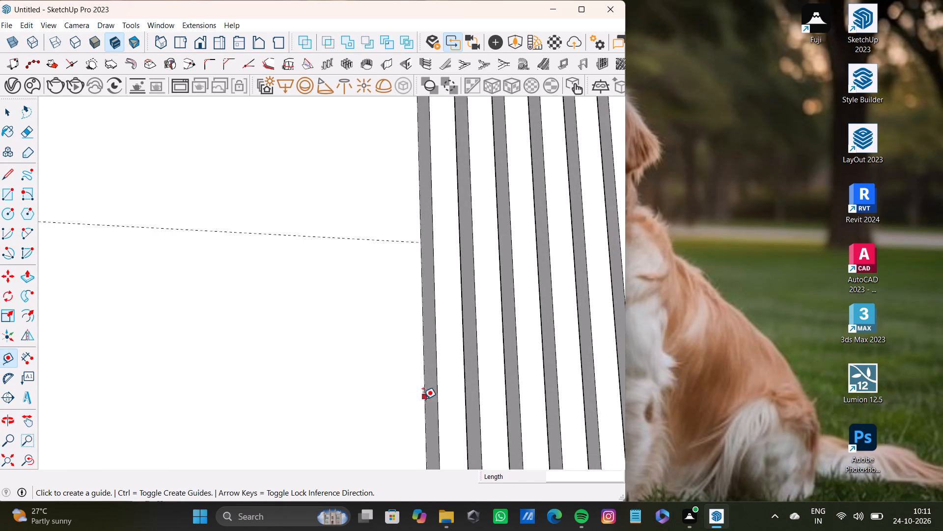
scroll(423, 399, up, 2)
click(422, 402)
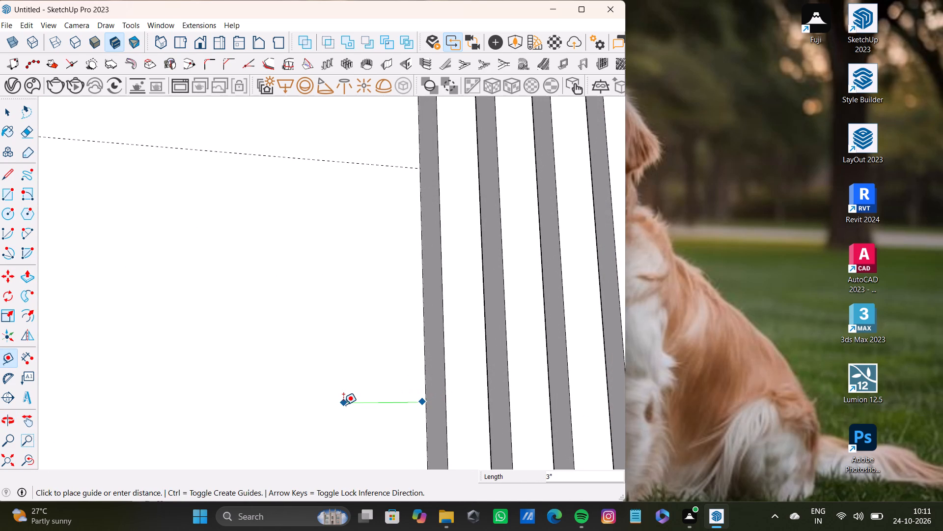
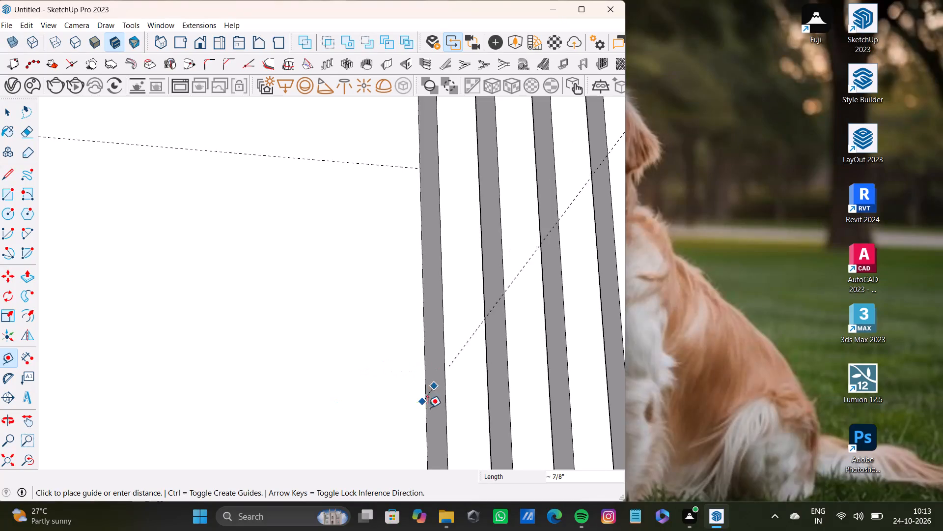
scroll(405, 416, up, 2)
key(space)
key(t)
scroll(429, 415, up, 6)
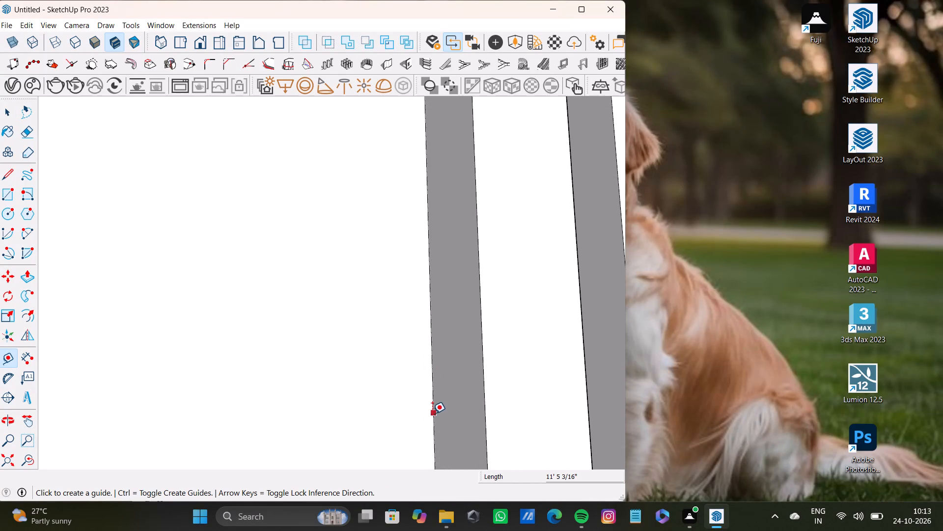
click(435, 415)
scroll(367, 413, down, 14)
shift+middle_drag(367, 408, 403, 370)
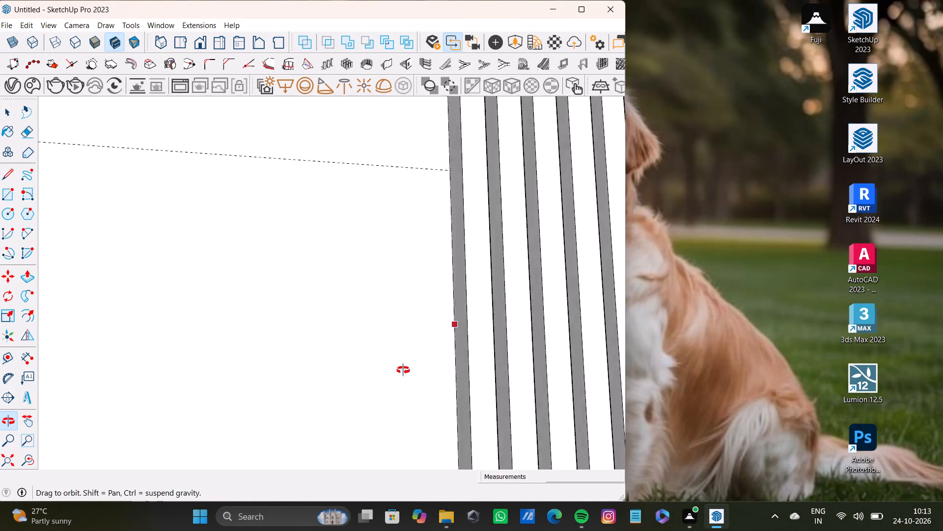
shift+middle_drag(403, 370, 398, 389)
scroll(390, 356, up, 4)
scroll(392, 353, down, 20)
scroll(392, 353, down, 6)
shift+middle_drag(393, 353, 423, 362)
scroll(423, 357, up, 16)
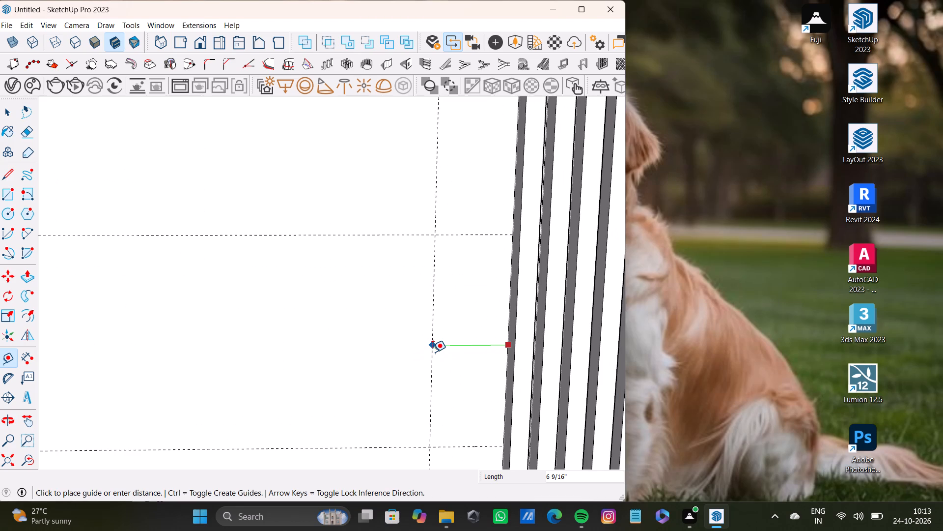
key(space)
Measure the distance from the first strip batch's inner edge to its nearby vertical guide on the centre panel.
key(t)
scroll(313, 347, down, 18)
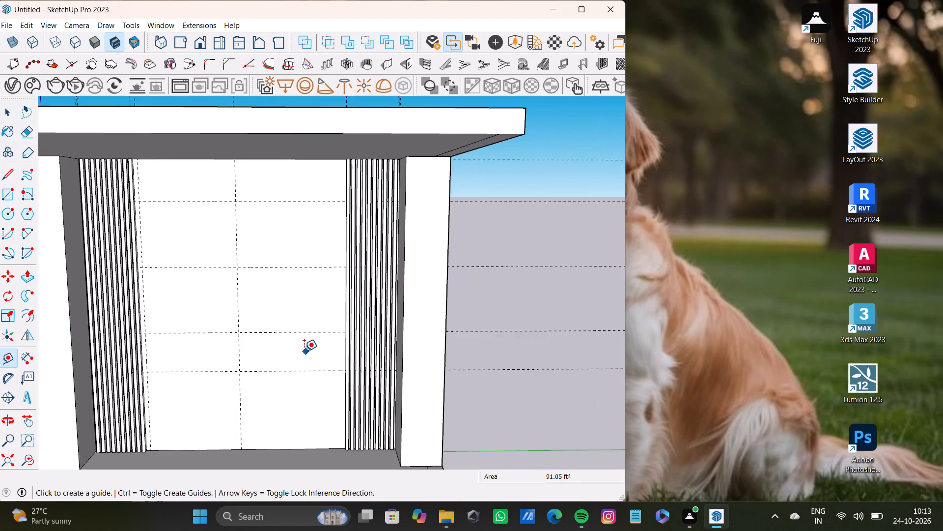
shift+middle_drag(304, 351, 369, 348)
scroll(252, 346, up, 20)
scroll(252, 346, up, 9)
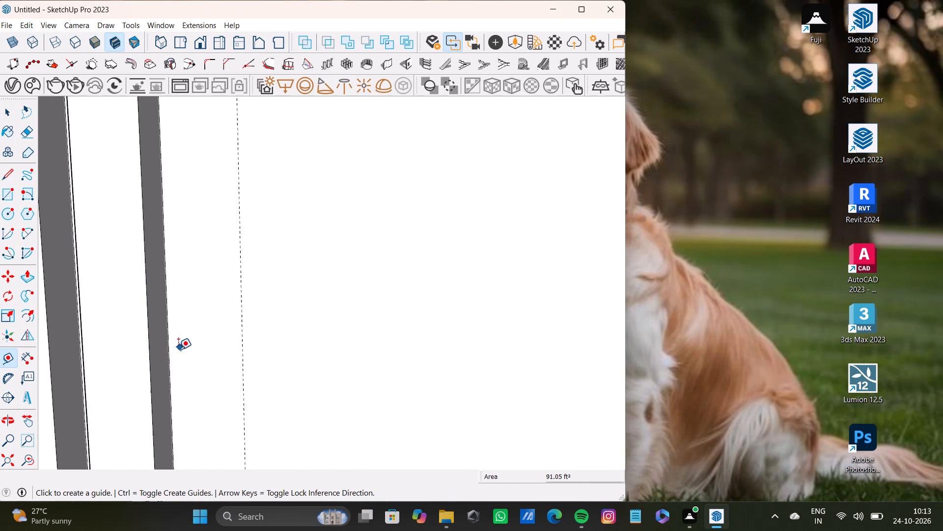
click(170, 361)
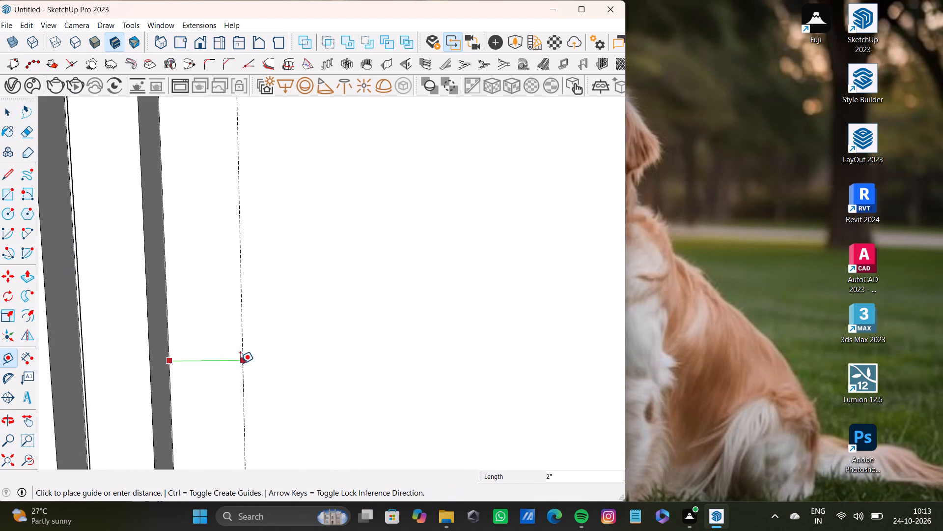
key(space)
Place a vertical guide on the centre panel, 2" inward from the second strip batch's inner edge.
scroll(240, 362, down, 19)
shift+middle_drag(248, 358, 150, 351)
scroll(337, 348, down, 8)
shift+middle_drag(340, 348, 304, 358)
shift+scroll(471, 350, up, 13)
key(t)
scroll(497, 356, up, 3)
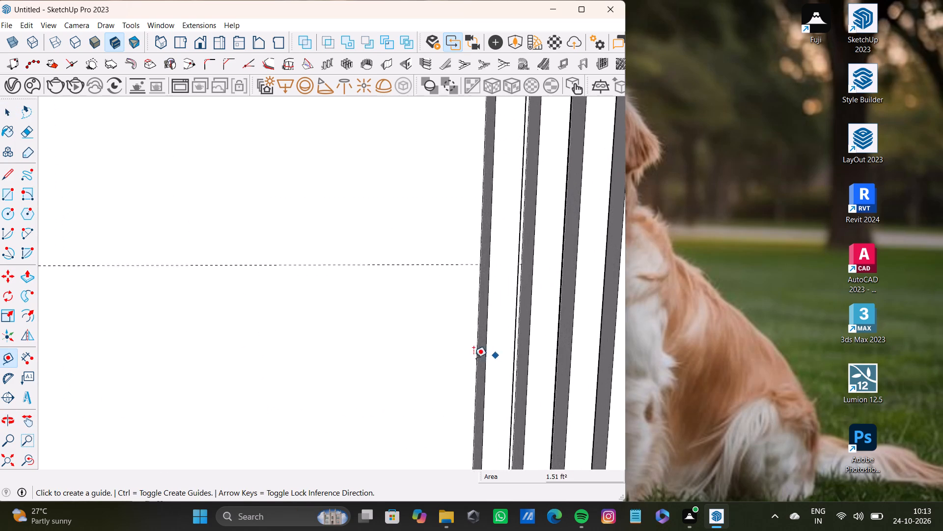
scroll(473, 358, up, 7)
middle_drag(469, 378, 516, 368)
scroll(495, 372, up, 6)
click(482, 373)
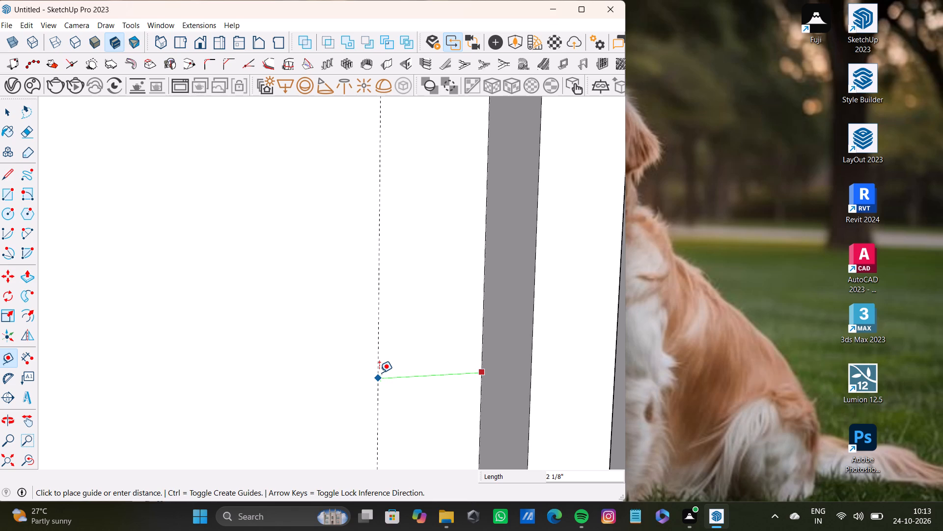
key(2)
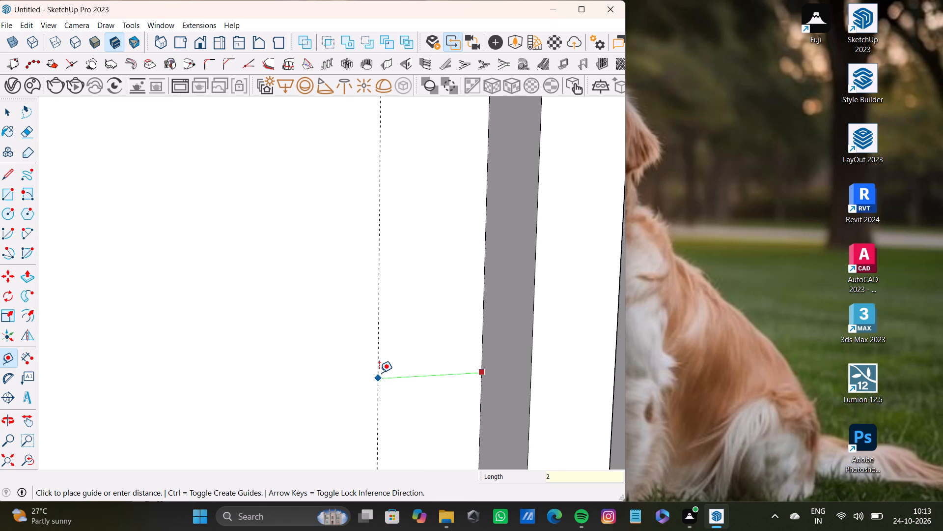
key(shift+quotedbl)
key(Return)
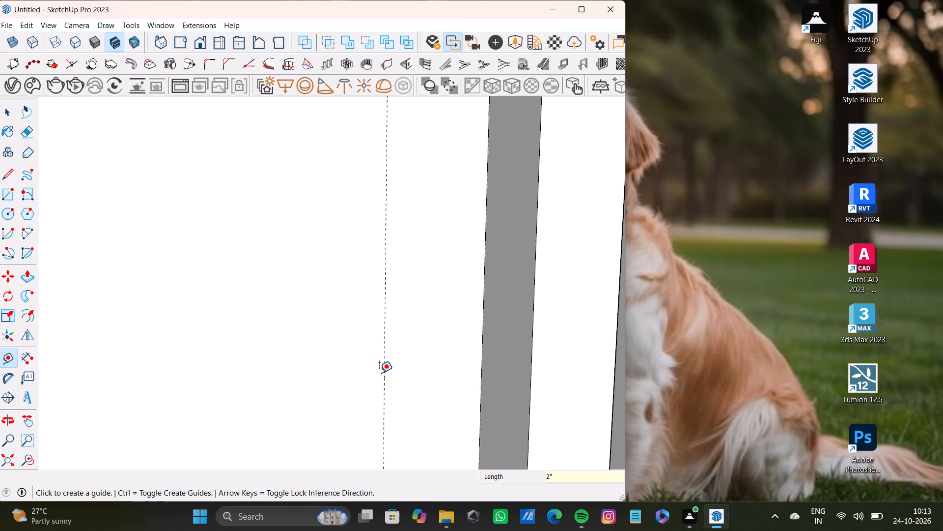
Examine the guide layout on the centre panel and both strip batches from the front.
click(29, 457)
click(0, 456)
scroll(280, 263, up, 9)
scroll(281, 253, down, 4)
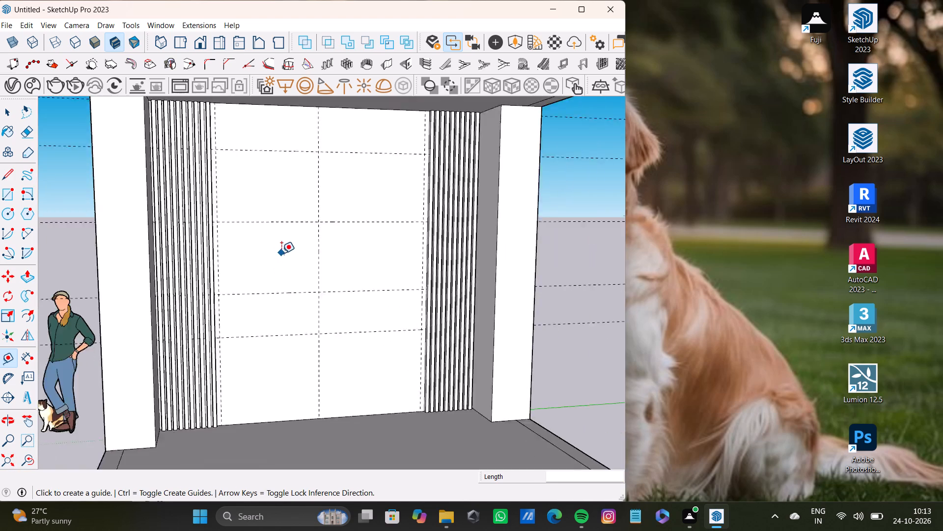
scroll(281, 253, down, 6)
shift+middle_drag(285, 253, 99, 250)
scroll(232, 234, up, 4)
middle_drag(279, 253, 440, 273)
shift+scroll(434, 273, up, 3)
shift+scroll(433, 273, down, 4)
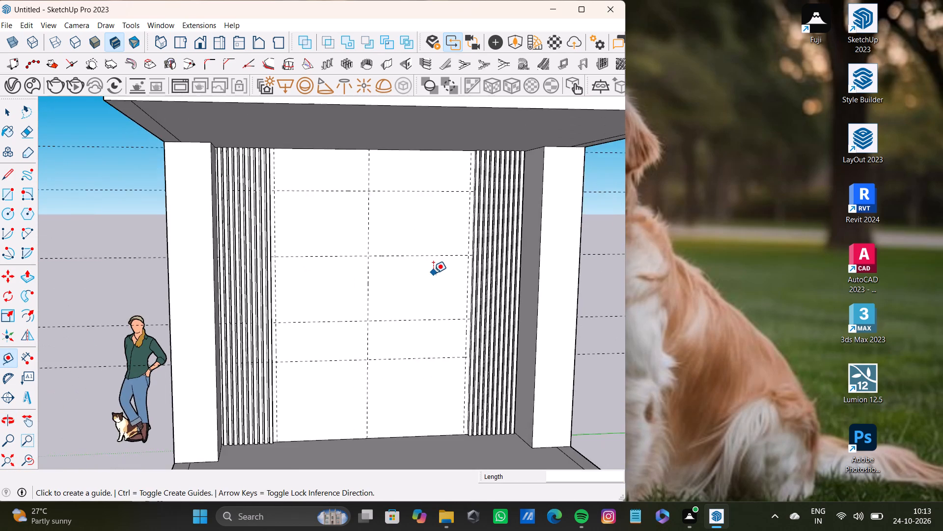
shift+scroll(433, 273, down, 3)
scroll(423, 280, up, 10)
shift+middle_drag(422, 280, 428, 304)
scroll(428, 304, down, 6)
middle_drag(428, 304, 406, 273)
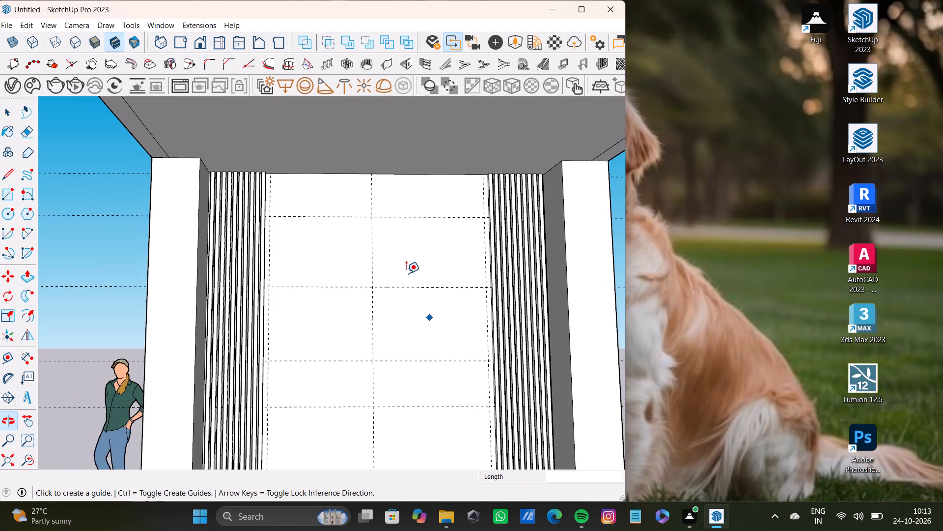
scroll(332, 294, down, 6)
shift+middle_drag(332, 295, 327, 274)
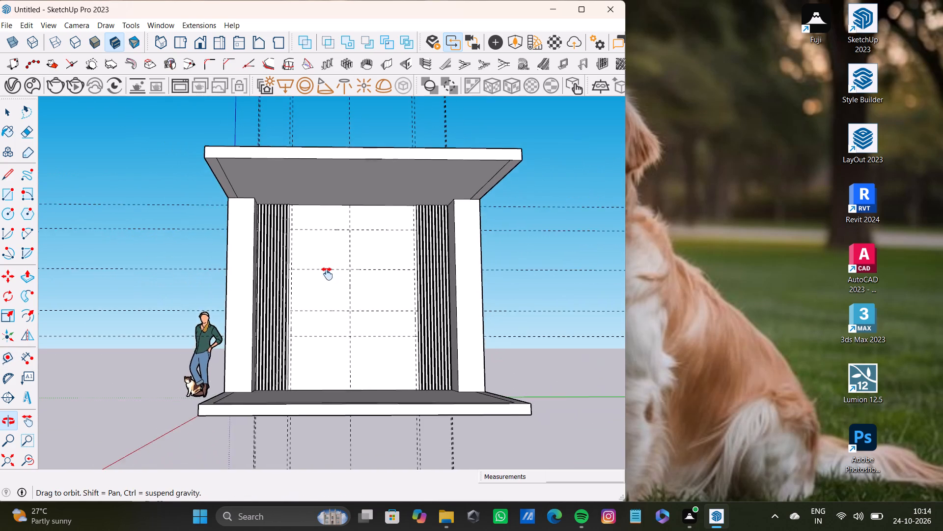
shift+middle_drag(327, 274, 318, 274)
scroll(296, 229, up, 6)
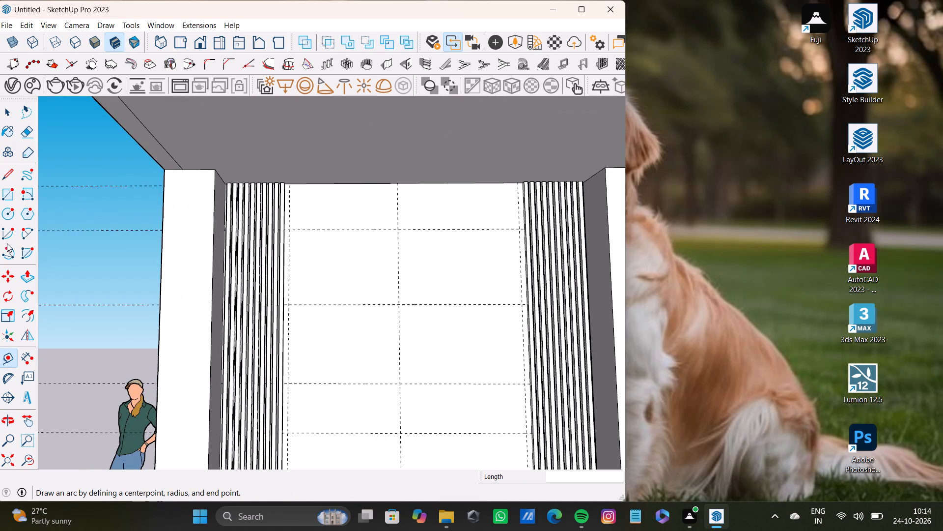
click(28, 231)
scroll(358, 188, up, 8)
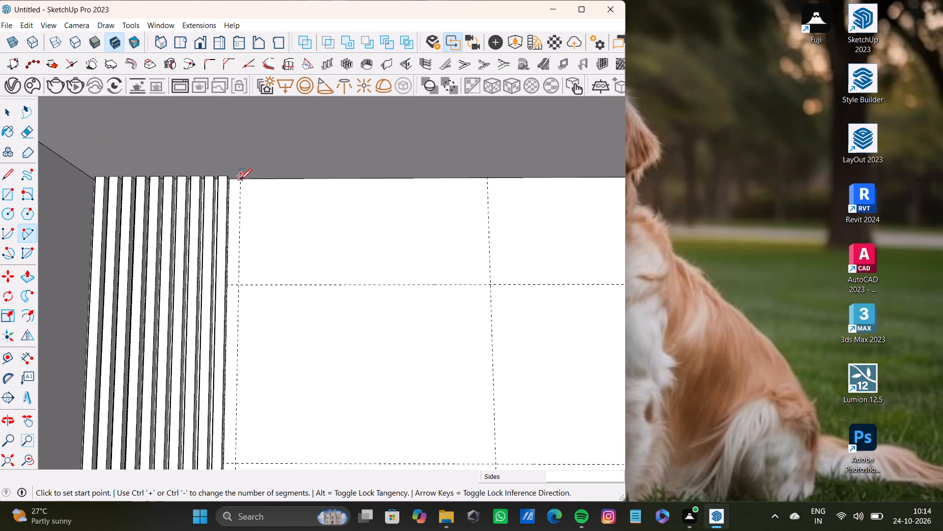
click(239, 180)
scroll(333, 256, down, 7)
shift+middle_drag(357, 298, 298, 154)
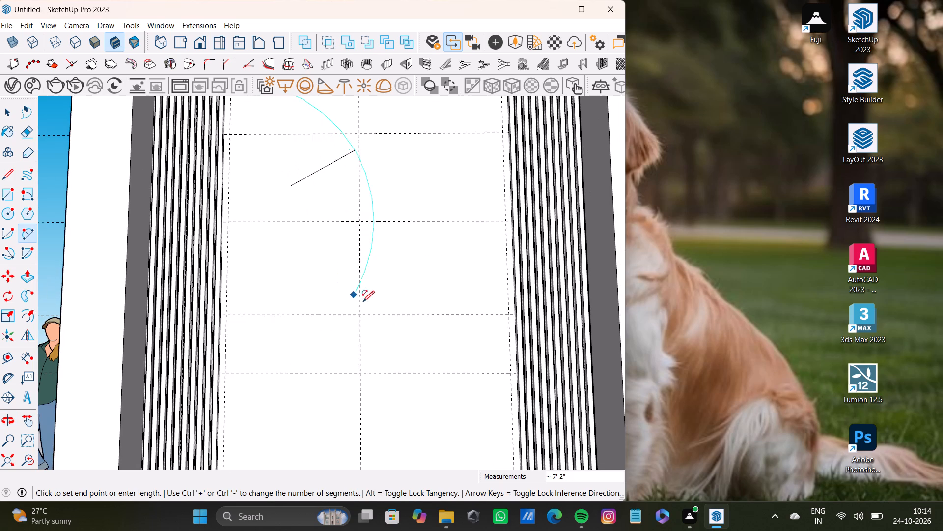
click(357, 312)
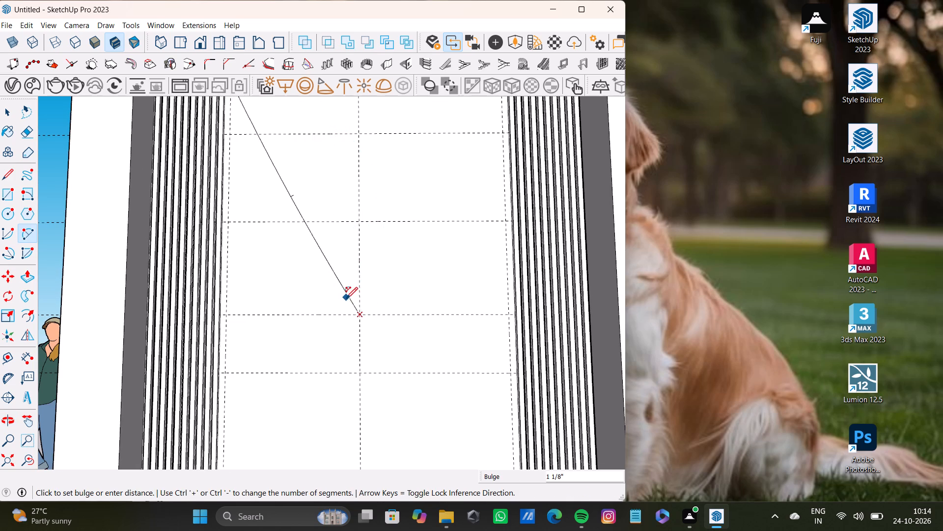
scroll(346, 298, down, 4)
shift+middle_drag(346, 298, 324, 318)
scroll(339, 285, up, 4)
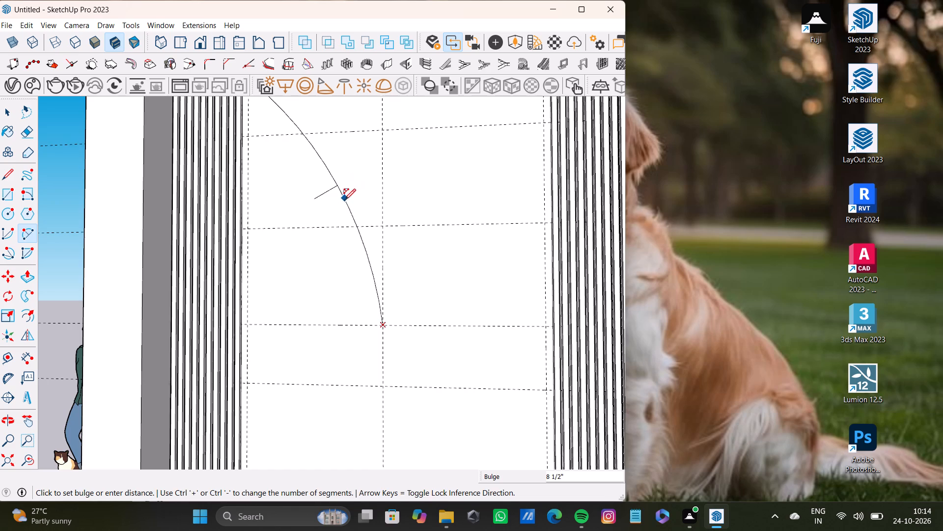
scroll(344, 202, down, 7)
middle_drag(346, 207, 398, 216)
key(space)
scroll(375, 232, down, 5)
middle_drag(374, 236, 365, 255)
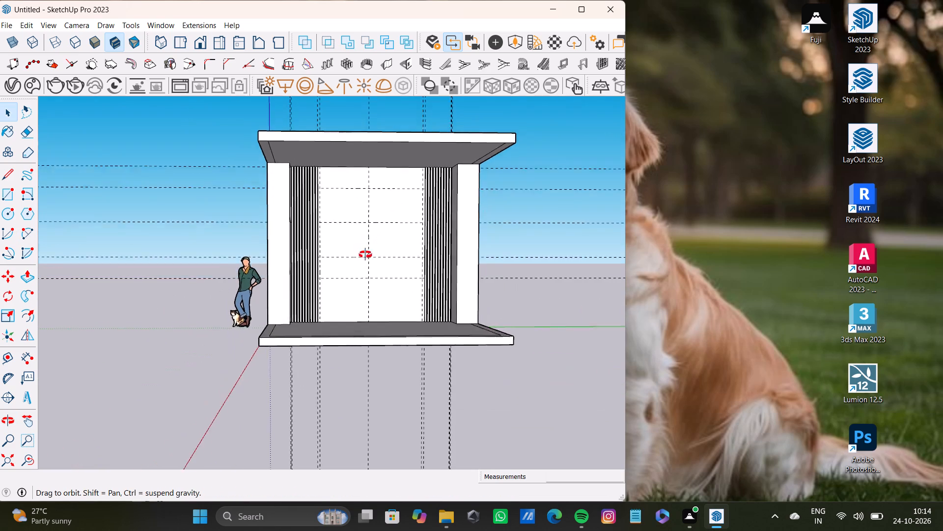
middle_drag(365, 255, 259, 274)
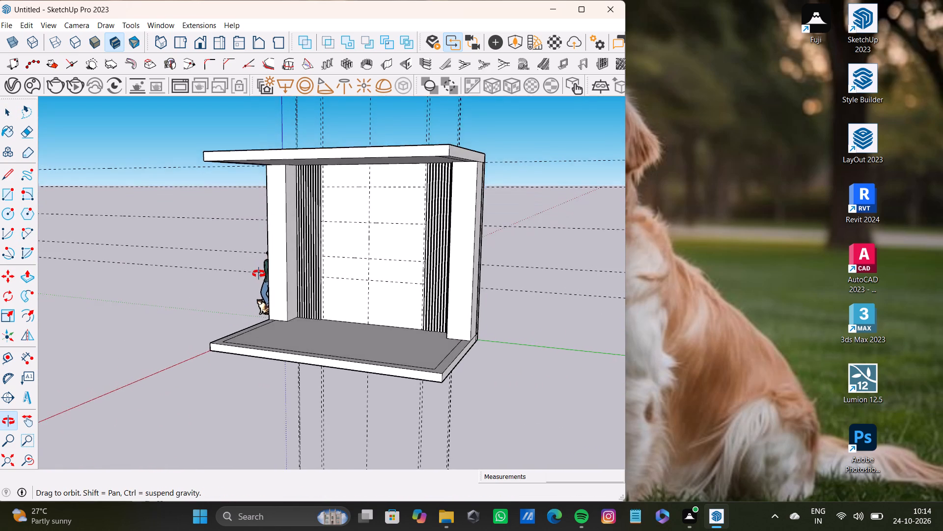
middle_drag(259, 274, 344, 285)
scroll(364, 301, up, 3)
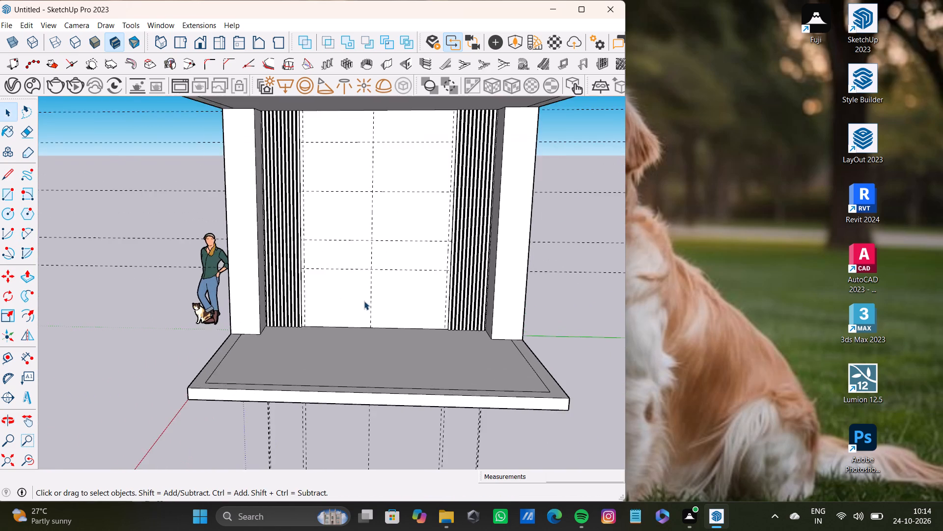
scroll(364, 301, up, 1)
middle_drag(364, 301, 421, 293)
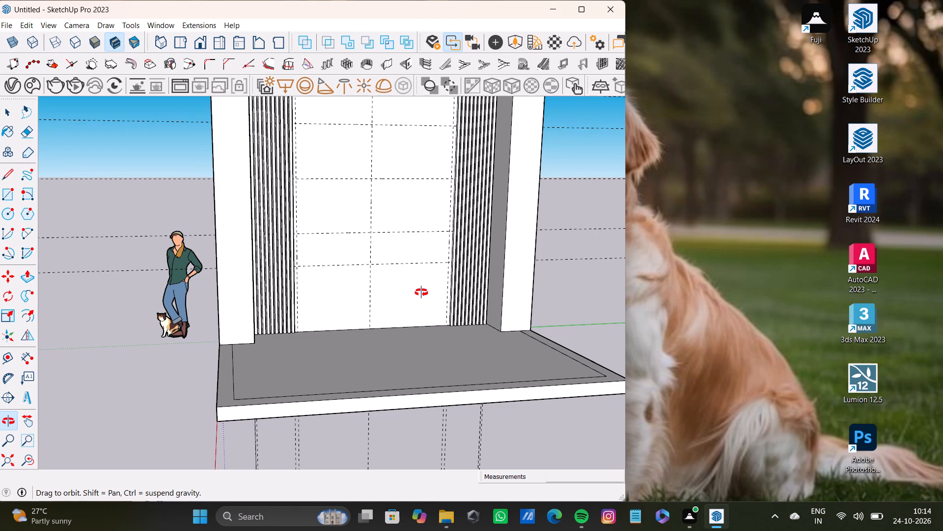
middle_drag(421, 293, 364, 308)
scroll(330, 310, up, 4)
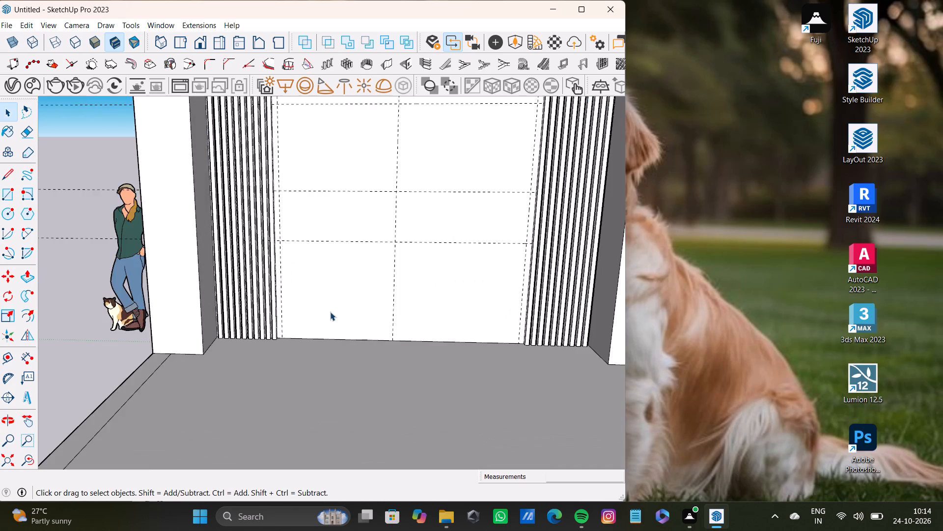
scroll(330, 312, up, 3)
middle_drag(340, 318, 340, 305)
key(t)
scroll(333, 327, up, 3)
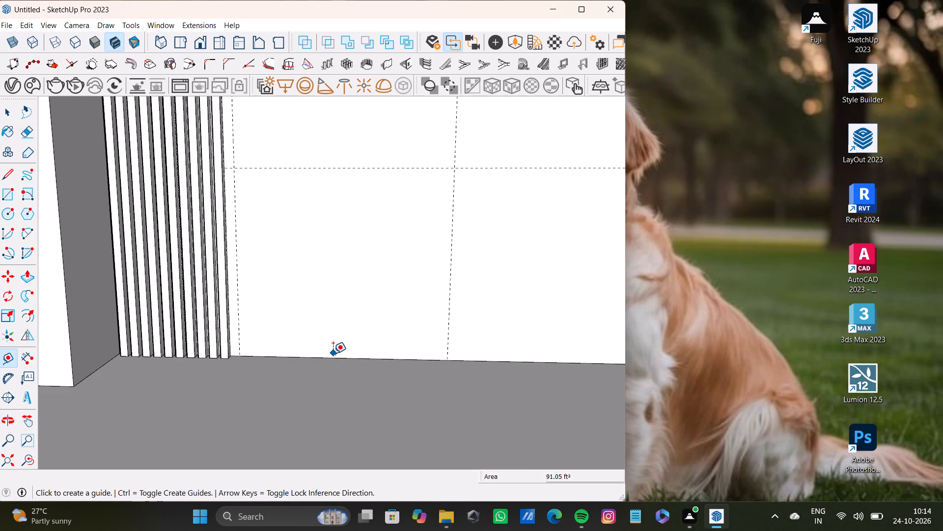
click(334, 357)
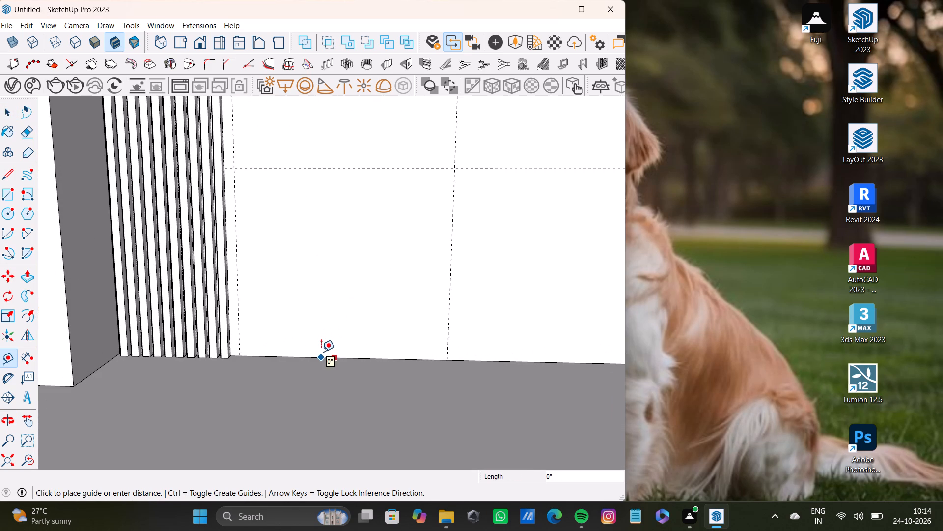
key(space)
Draw a rectangle about 7' 7 9/16" by 3' 2 7/8" between the two inset vertical guides, from the lowest horizontal guide to the floor.
key(r)
scroll(255, 166, up, 7)
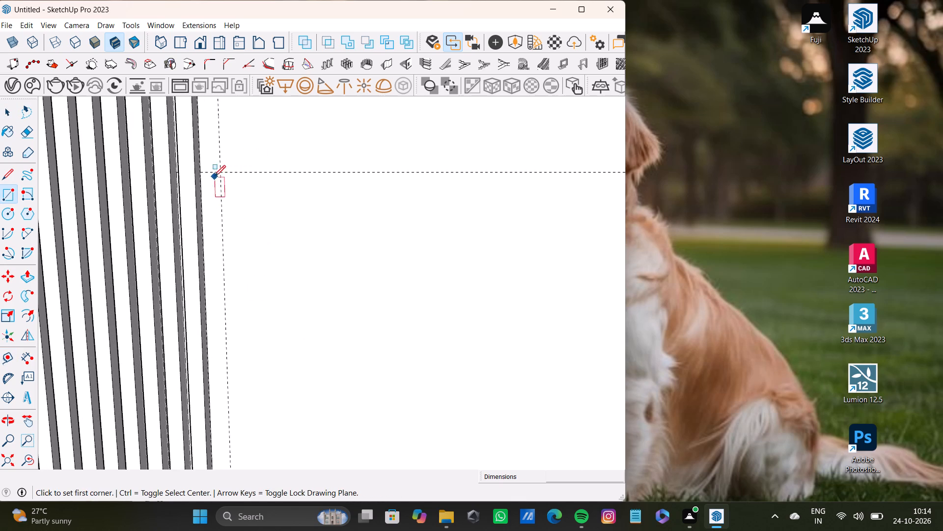
click(222, 172)
scroll(378, 270, down, 13)
shift+middle_drag(446, 285, 293, 223)
scroll(317, 222, down, 5)
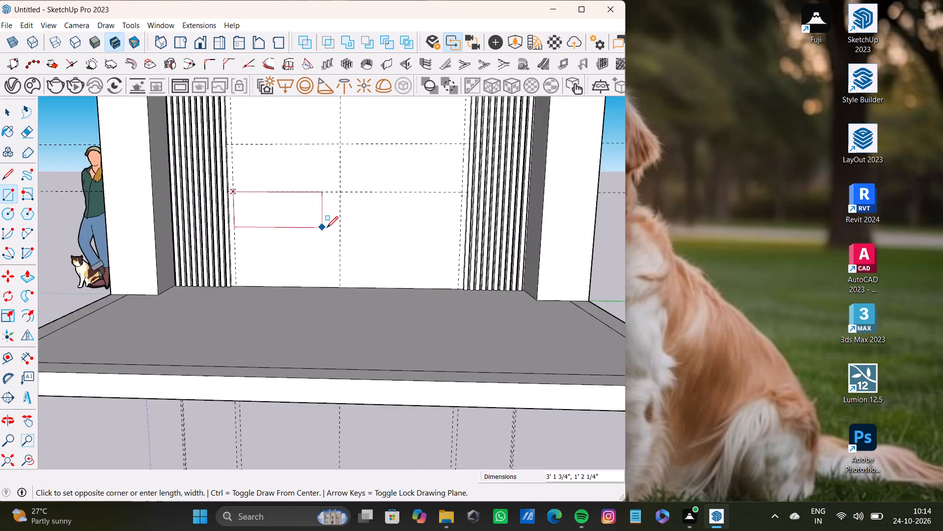
scroll(327, 228, down, 2)
scroll(387, 241, up, 10)
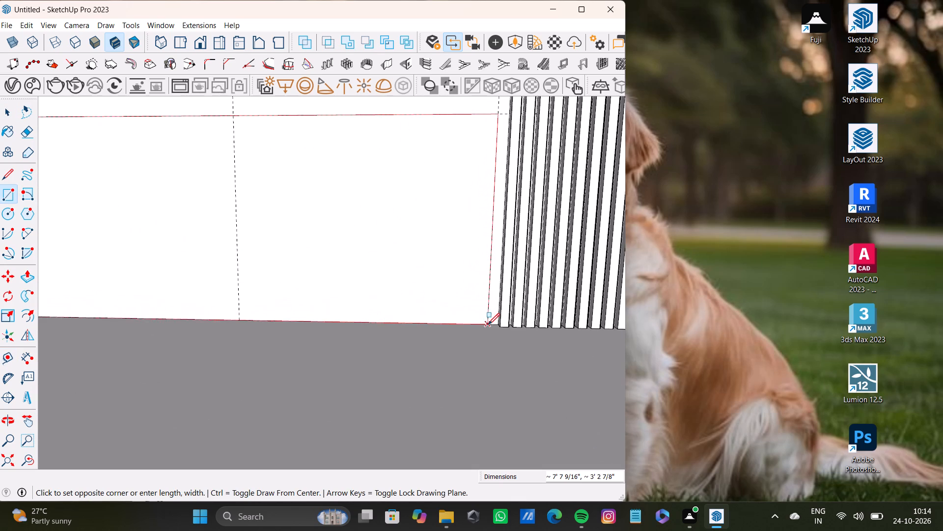
click(488, 324)
scroll(441, 305, down, 13)
middle_drag(436, 294, 369, 281)
key(space)
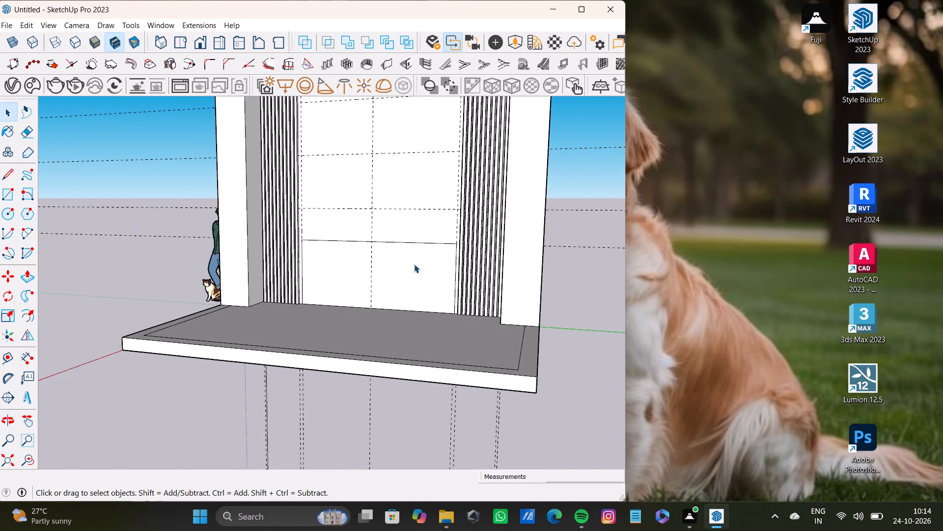
Push/pull the lower rectangle on the centre panel outward about 2' 5 13/16" to form a TV unit block.
click(414, 264)
key(p)
drag(413, 264, 399, 265)
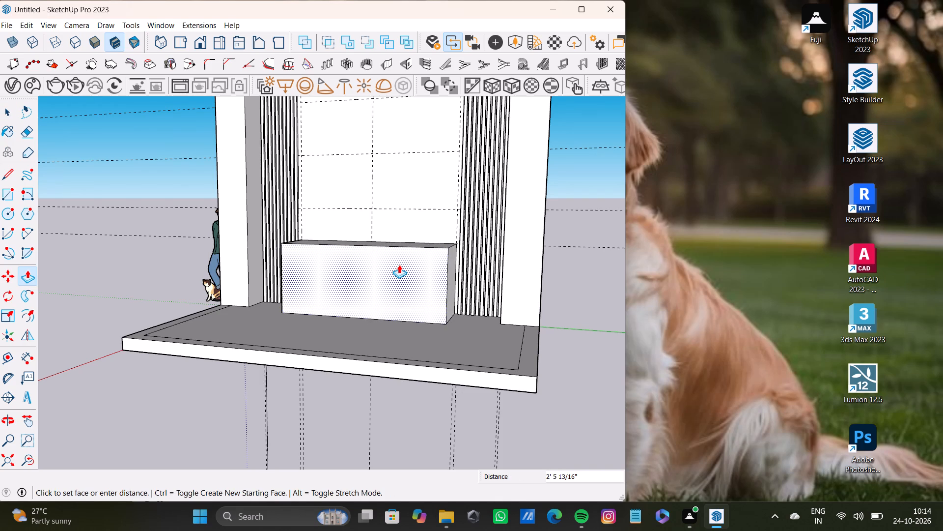
scroll(399, 265, down, 4)
middle_drag(399, 268, 322, 306)
scroll(398, 269, up, 7)
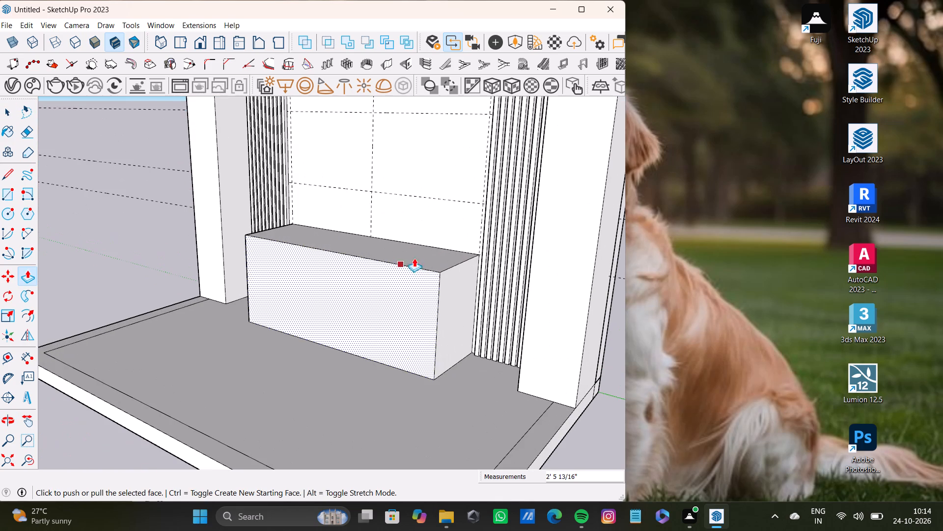
Push the TV unit block's top face down about 10 7/8".
key(space)
click(427, 258)
key(p)
drag(427, 258, 421, 276)
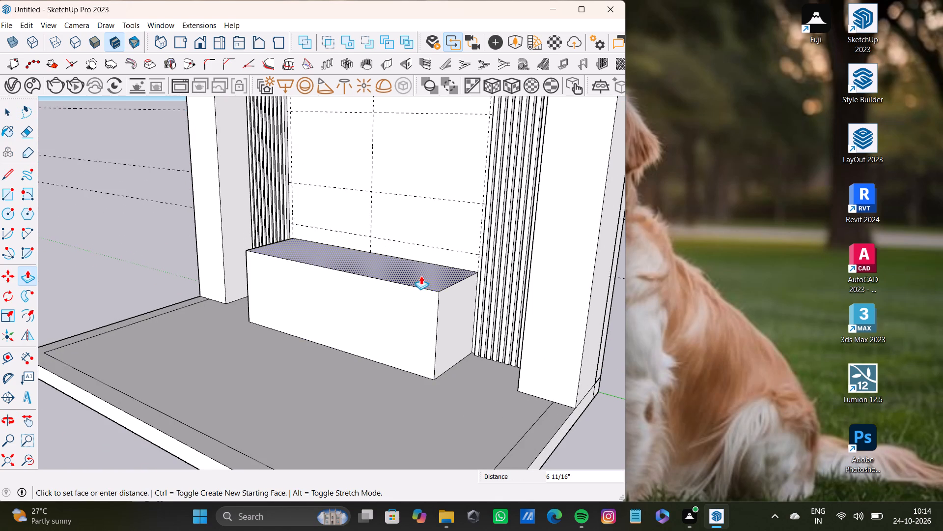
drag(421, 276, 418, 284)
Push/pull the TV unit block's top face slightly upward to make the block a little taller.
scroll(417, 285, down, 5)
middle_drag(414, 289, 594, 287)
scroll(420, 287, down, 4)
middle_drag(417, 288, 391, 202)
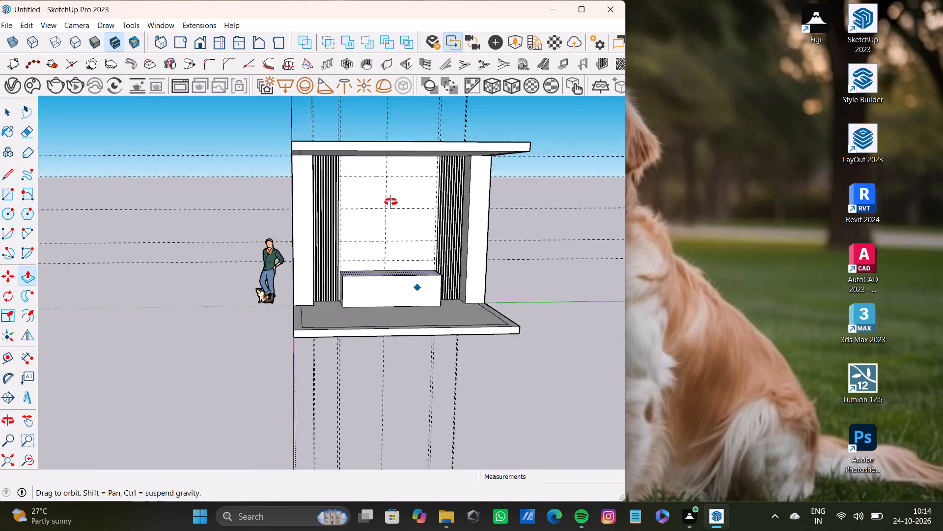
middle_drag(391, 202, 507, 298)
scroll(293, 271, up, 7)
middle_drag(320, 279, 520, 303)
drag(438, 289, 396, 304)
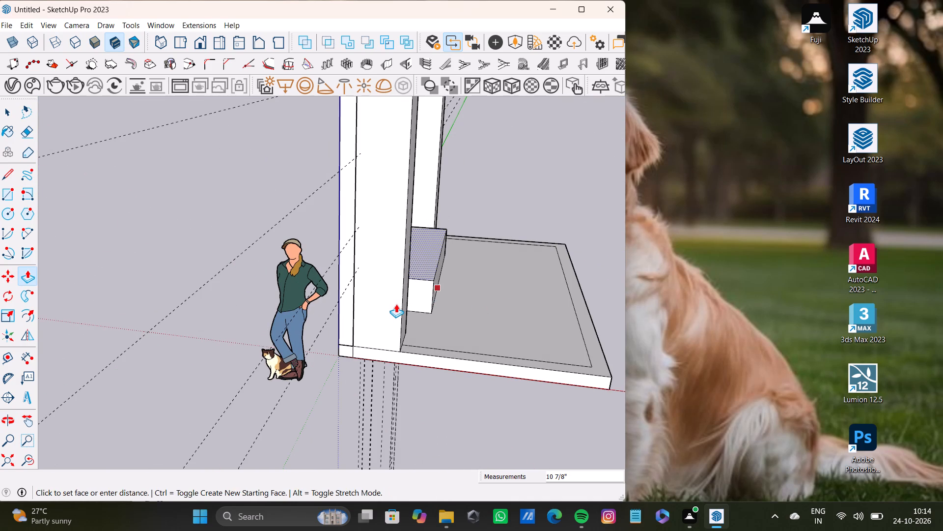
drag(396, 304, 399, 283)
key(space)
Push the TV unit block's front face back toward the centre panel about 9 15/16".
click(439, 268)
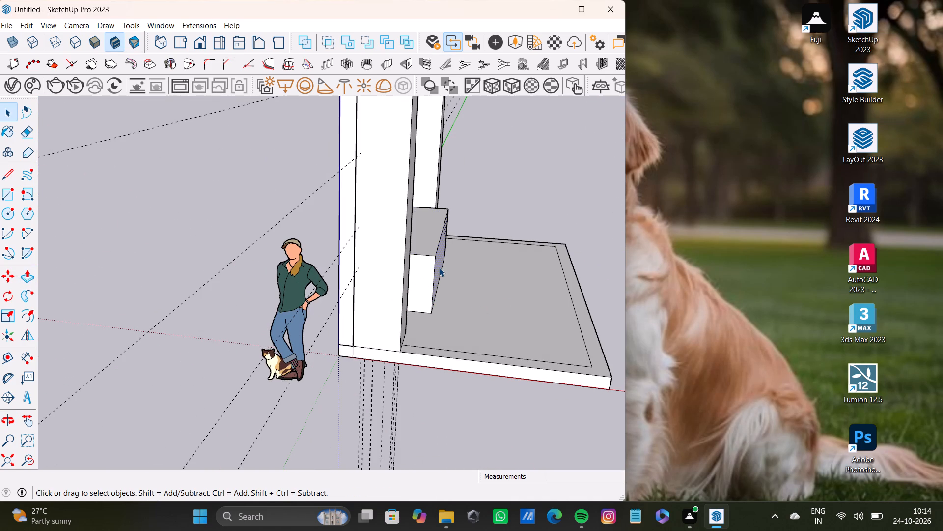
key(p)
drag(437, 268, 408, 283)
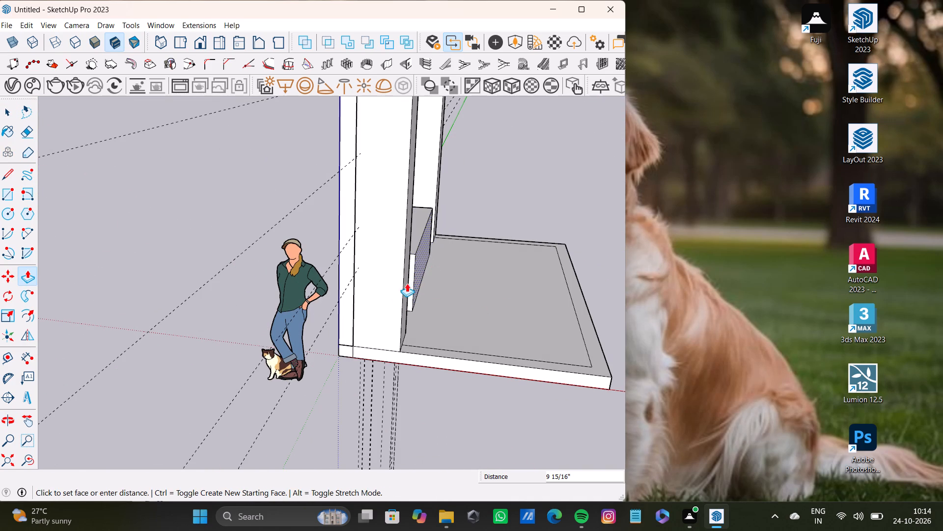
Examine the TV unit block's height and depth against the centre panel, strip batches and projecting side sections from several angles.
scroll(415, 286, down, 4)
middle_drag(442, 287, 228, 272)
scroll(372, 267, down, 4)
middle_drag(386, 266, 165, 270)
scroll(314, 274, up, 7)
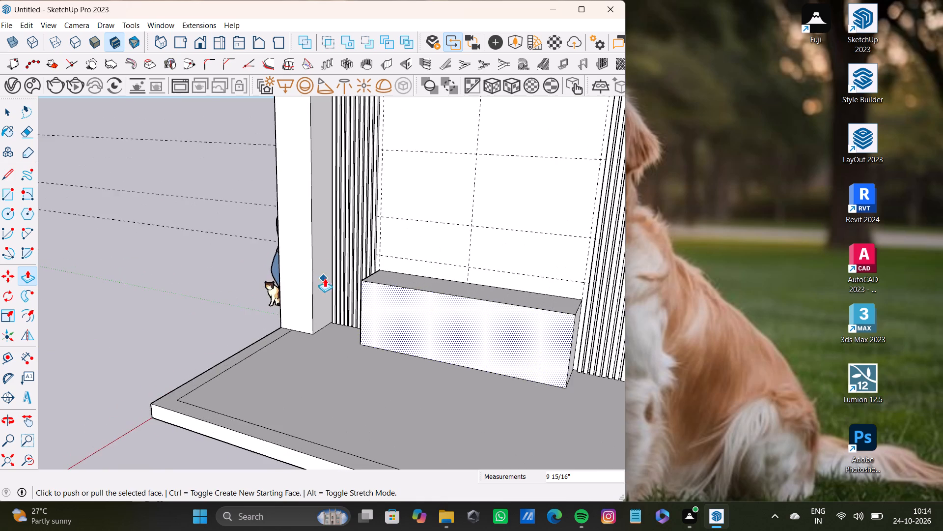
middle_drag(325, 278, 359, 284)
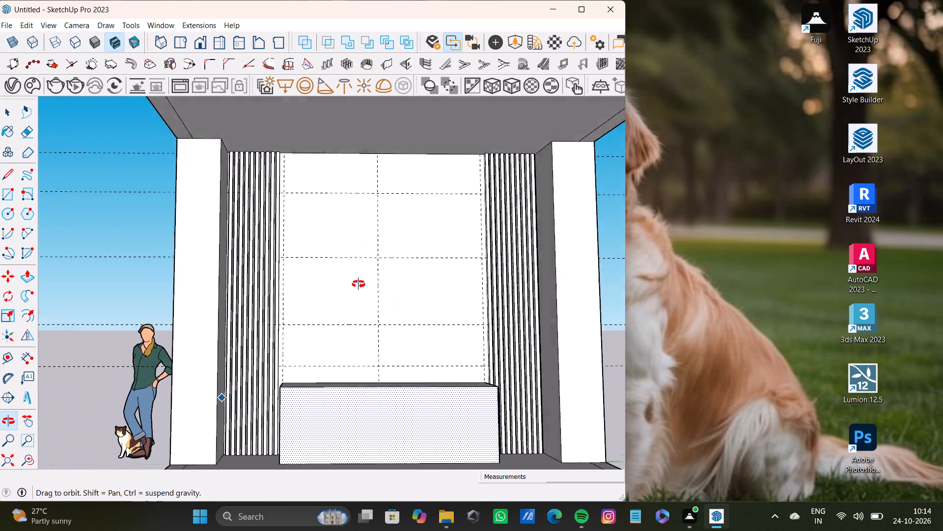
middle_drag(359, 284, 356, 287)
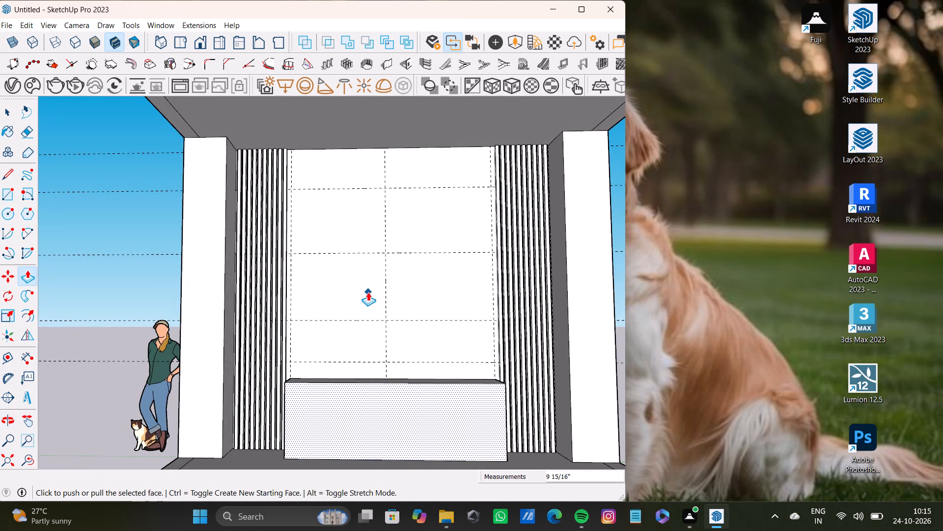
scroll(376, 286, down, 8)
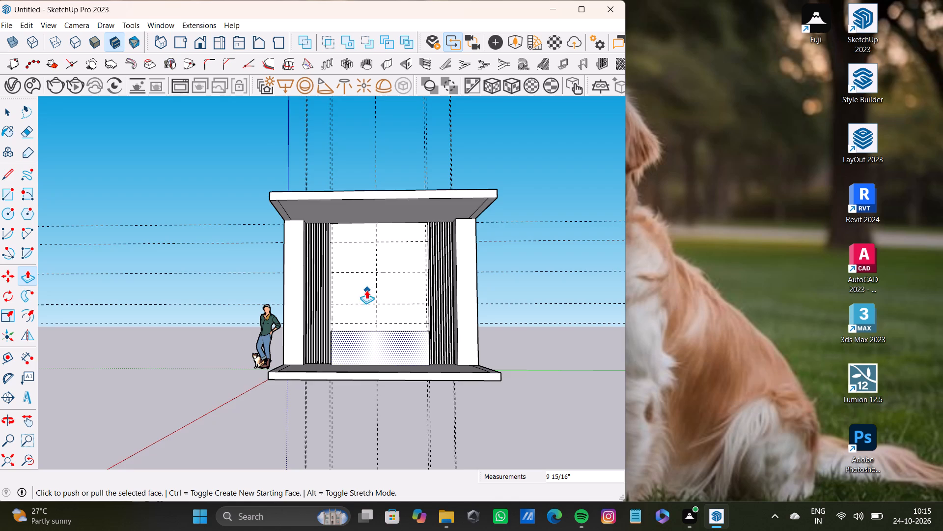
scroll(388, 295, up, 8)
middle_drag(353, 306, 248, 330)
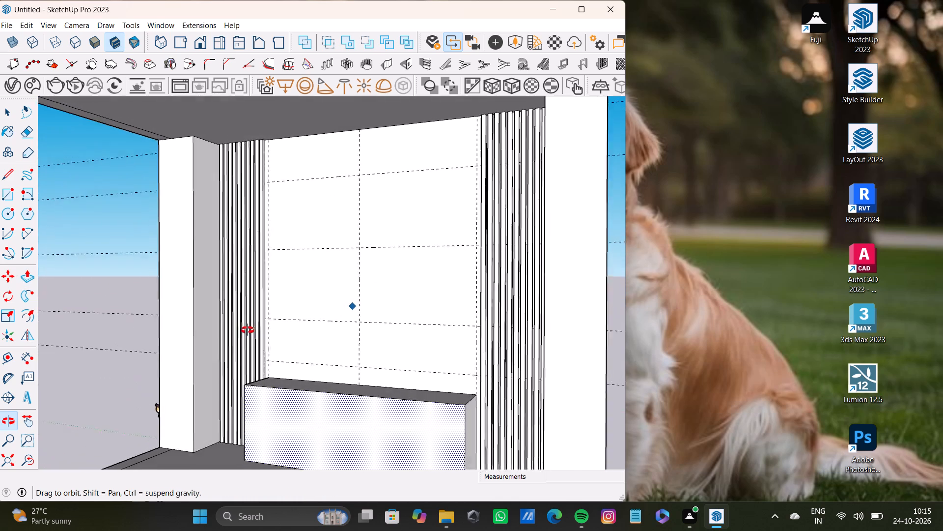
middle_drag(248, 330, 381, 282)
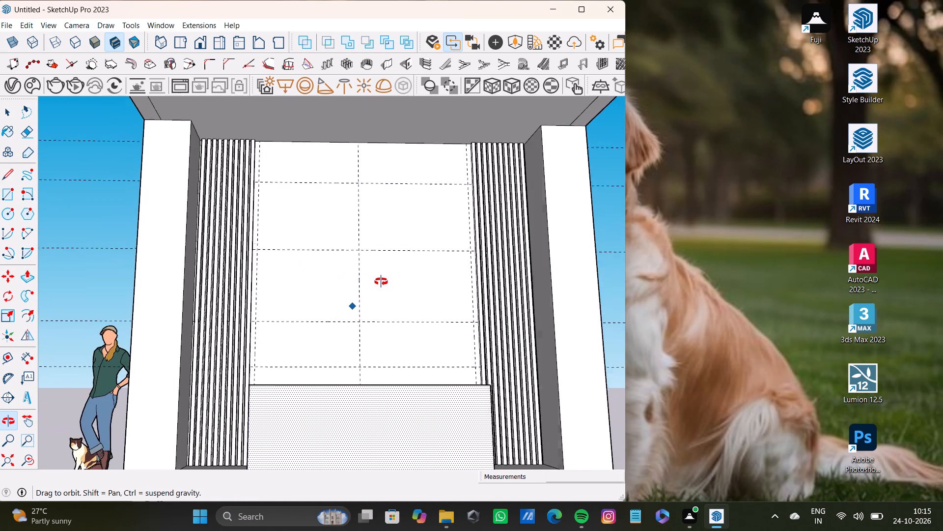
middle_drag(381, 282, 383, 282)
scroll(337, 301, down, 7)
middle_drag(336, 301, 437, 287)
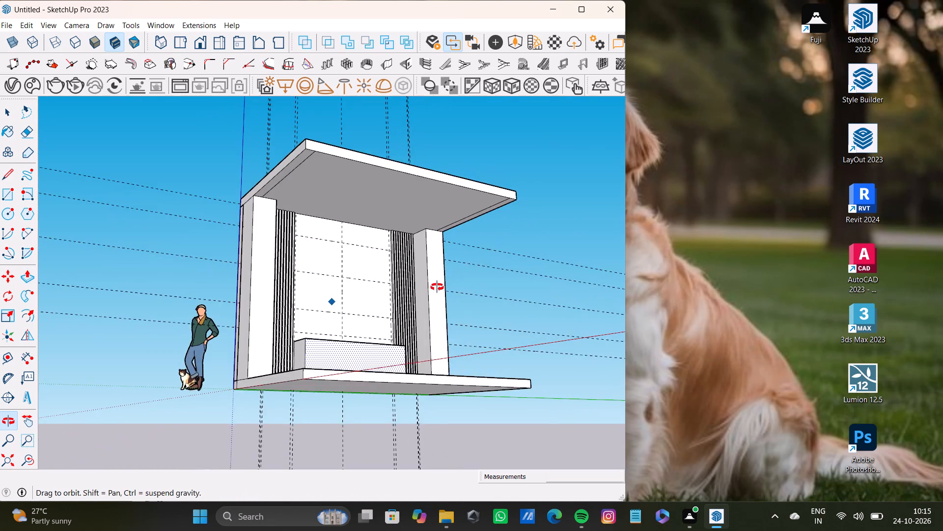
middle_drag(437, 287, 610, 356)
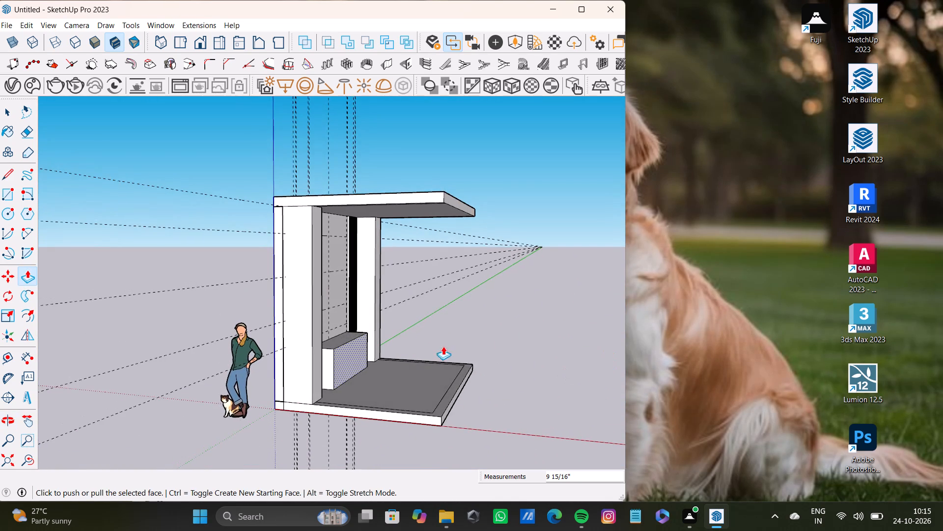
scroll(370, 361, up, 4)
scroll(370, 359, down, 8)
middle_drag(377, 357, 187, 328)
scroll(383, 297, up, 4)
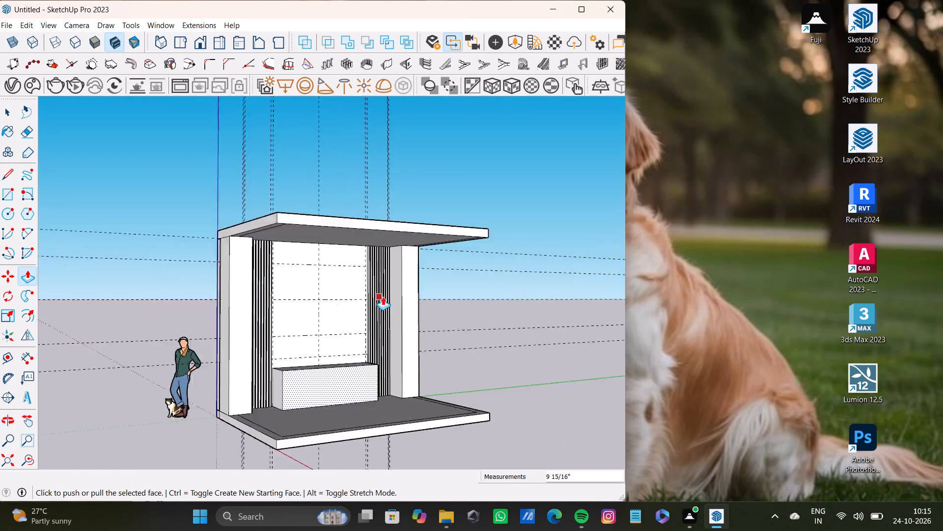
scroll(383, 296, up, 5)
middle_drag(374, 293, 263, 310)
scroll(262, 309, down, 4)
shift+middle_drag(263, 315, 217, 235)
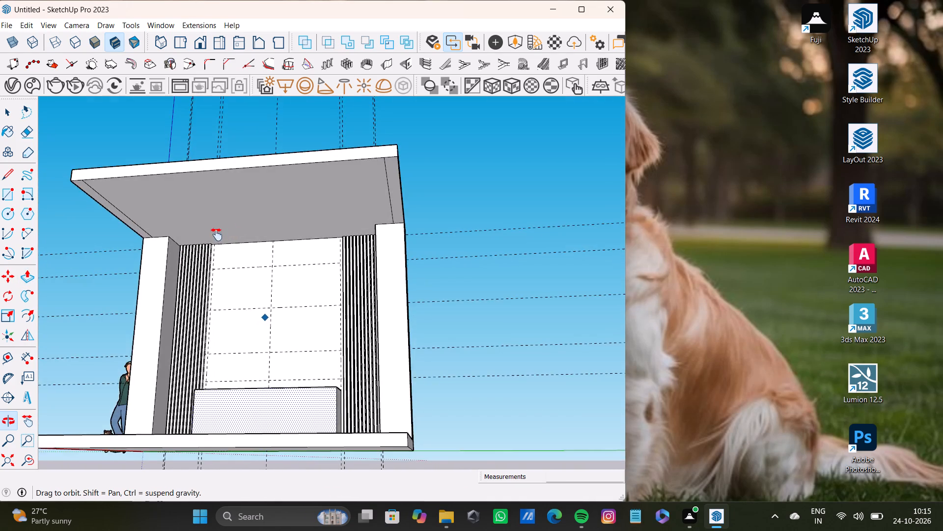
shift+middle_drag(217, 235, 317, 272)
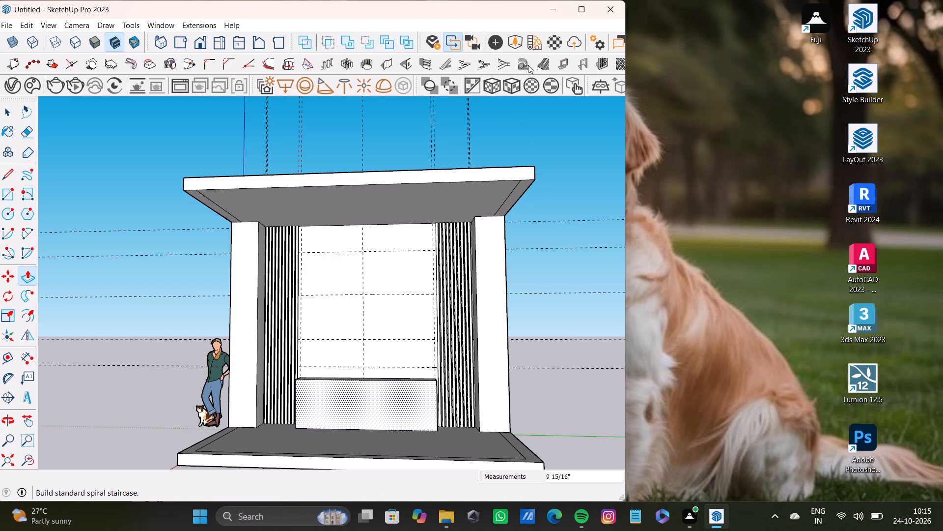
scroll(338, 353, down, 4)
scroll(333, 338, up, 7)
scroll(329, 320, down, 13)
shift+middle_drag(329, 320, 374, 350)
scroll(361, 335, up, 8)
middle_drag(361, 320, 326, 275)
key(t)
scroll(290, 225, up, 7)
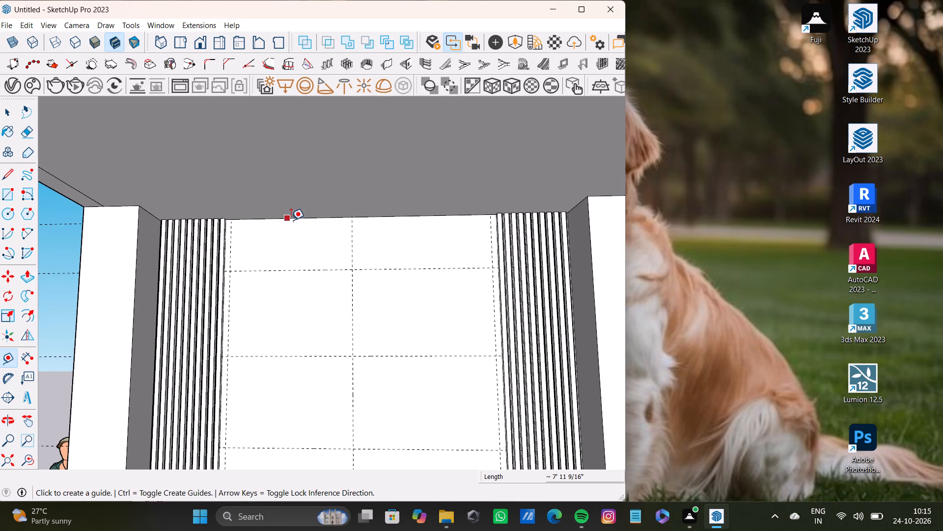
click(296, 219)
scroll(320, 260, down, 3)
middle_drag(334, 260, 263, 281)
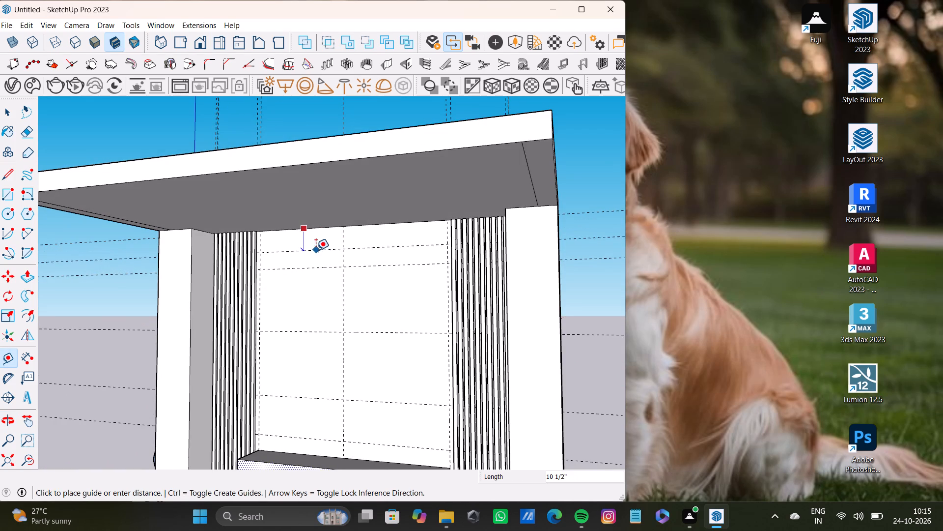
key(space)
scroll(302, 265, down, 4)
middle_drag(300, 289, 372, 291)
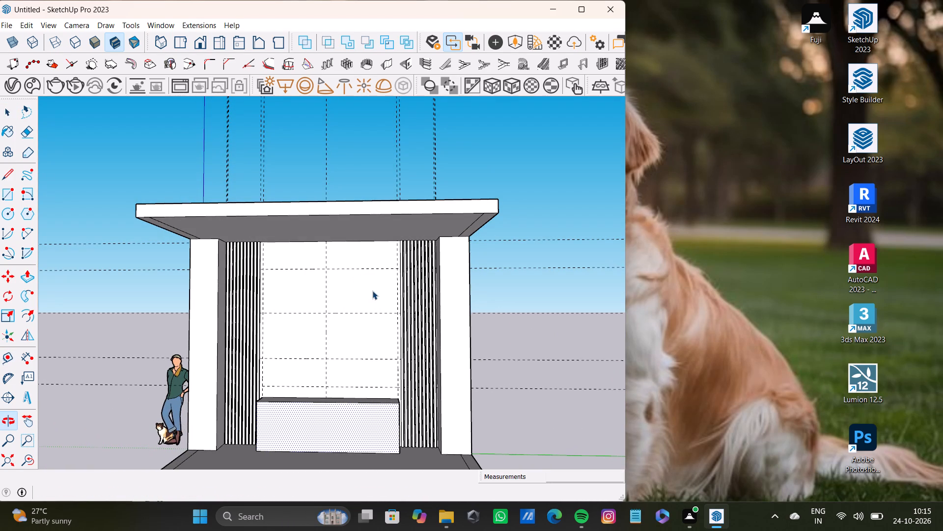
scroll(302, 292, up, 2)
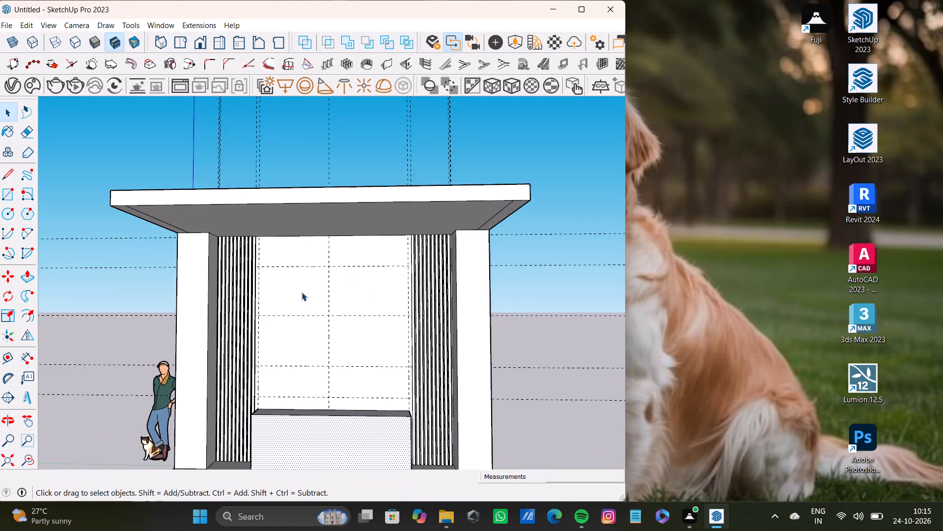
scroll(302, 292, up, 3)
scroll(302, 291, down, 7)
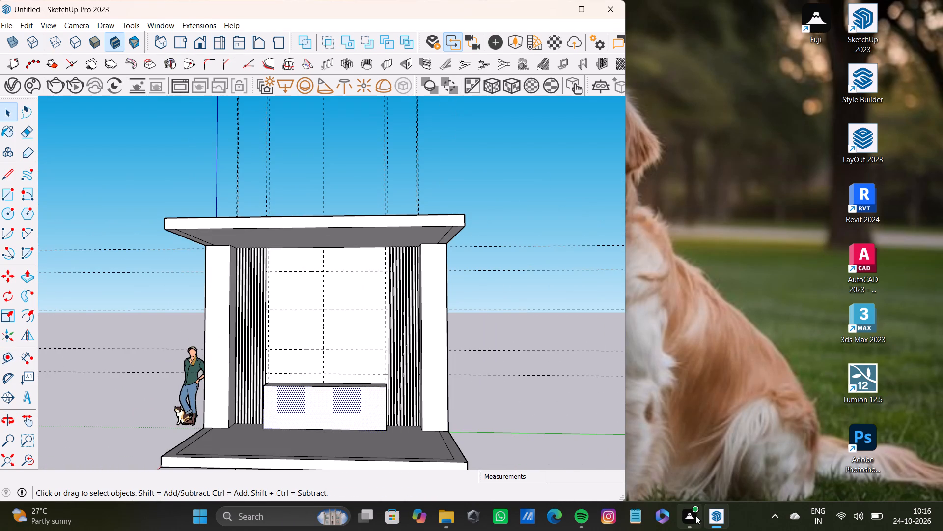
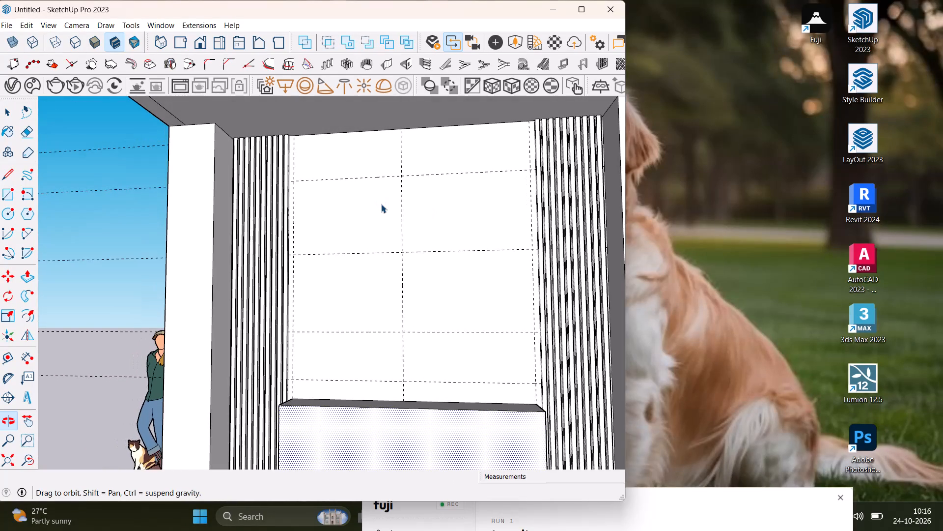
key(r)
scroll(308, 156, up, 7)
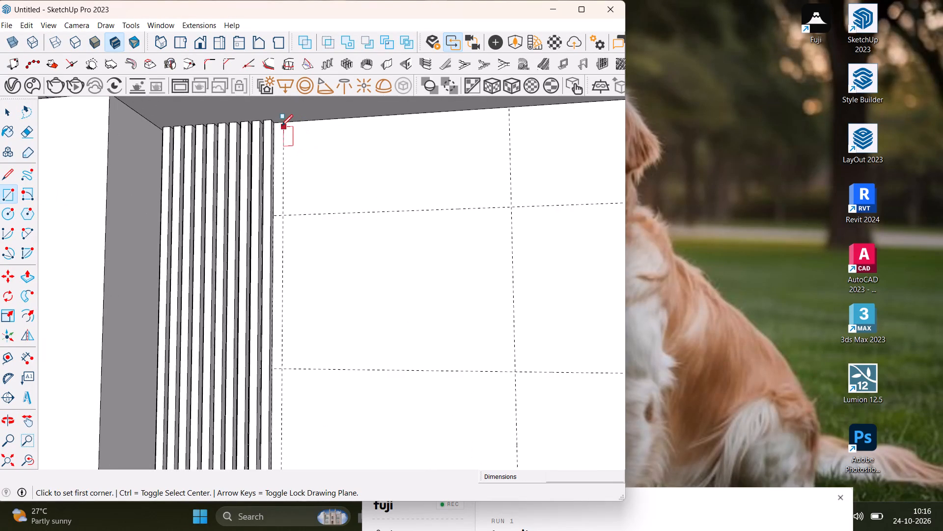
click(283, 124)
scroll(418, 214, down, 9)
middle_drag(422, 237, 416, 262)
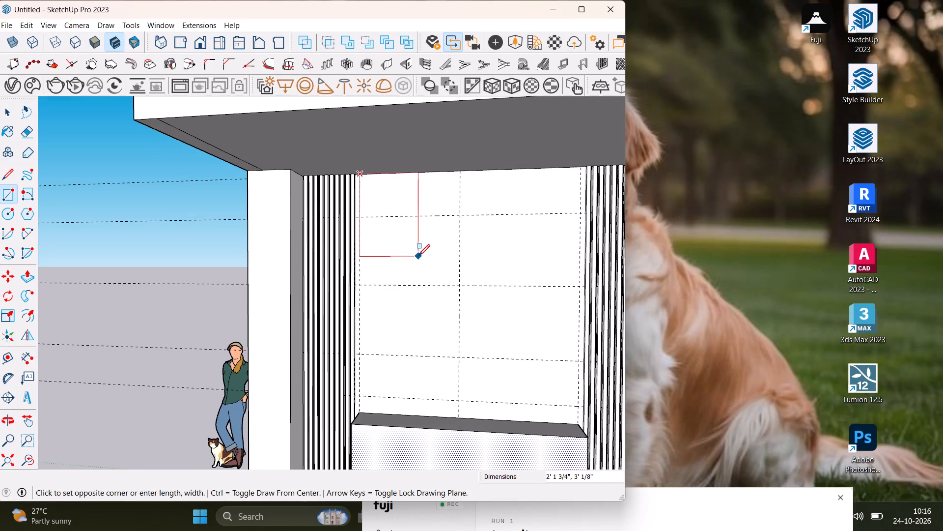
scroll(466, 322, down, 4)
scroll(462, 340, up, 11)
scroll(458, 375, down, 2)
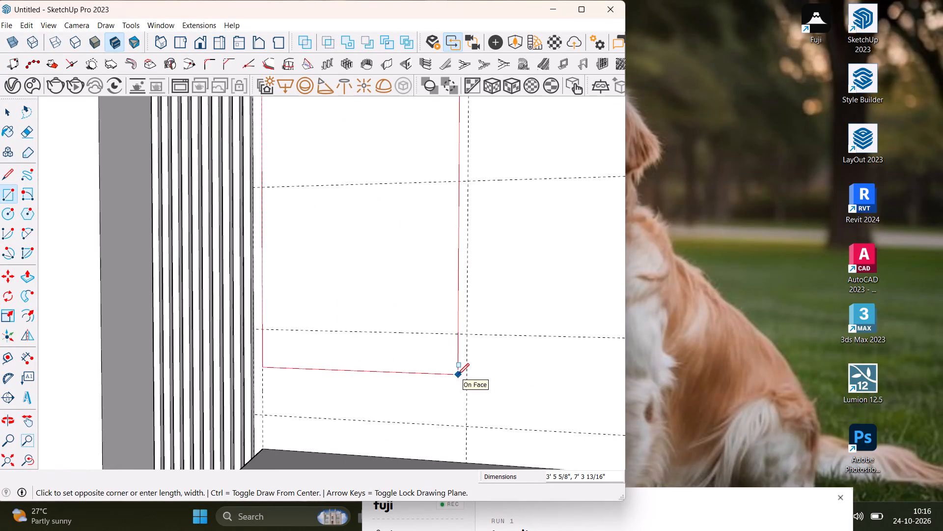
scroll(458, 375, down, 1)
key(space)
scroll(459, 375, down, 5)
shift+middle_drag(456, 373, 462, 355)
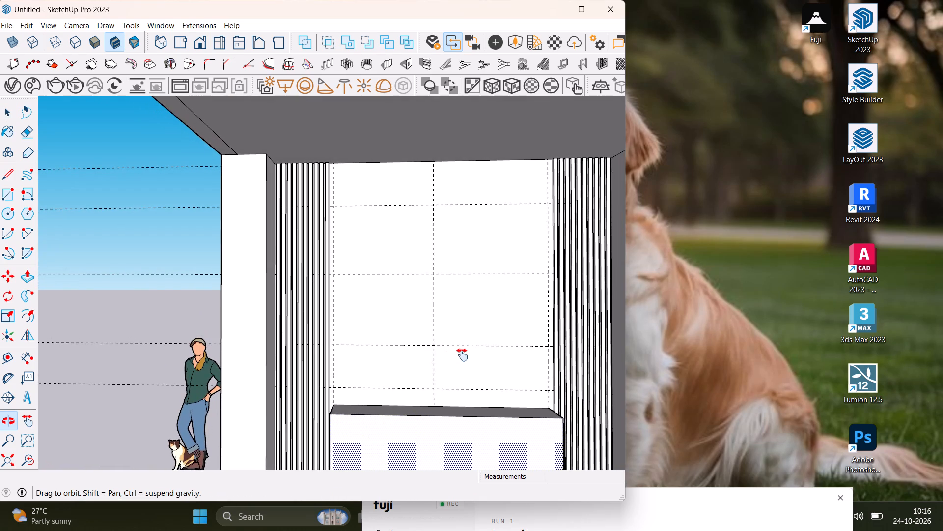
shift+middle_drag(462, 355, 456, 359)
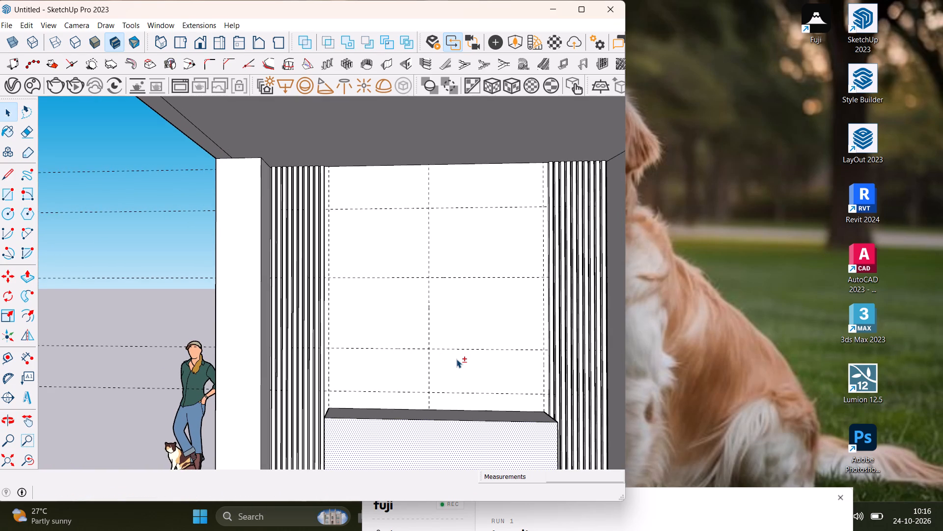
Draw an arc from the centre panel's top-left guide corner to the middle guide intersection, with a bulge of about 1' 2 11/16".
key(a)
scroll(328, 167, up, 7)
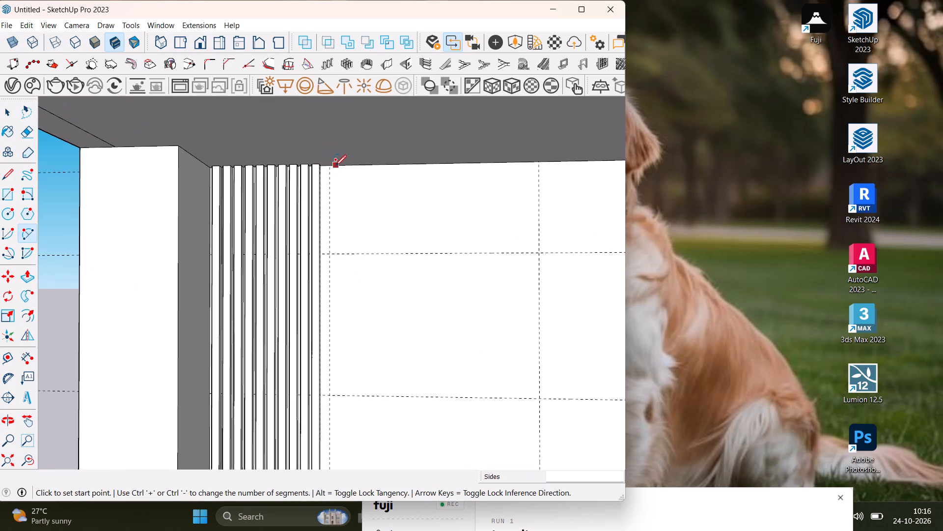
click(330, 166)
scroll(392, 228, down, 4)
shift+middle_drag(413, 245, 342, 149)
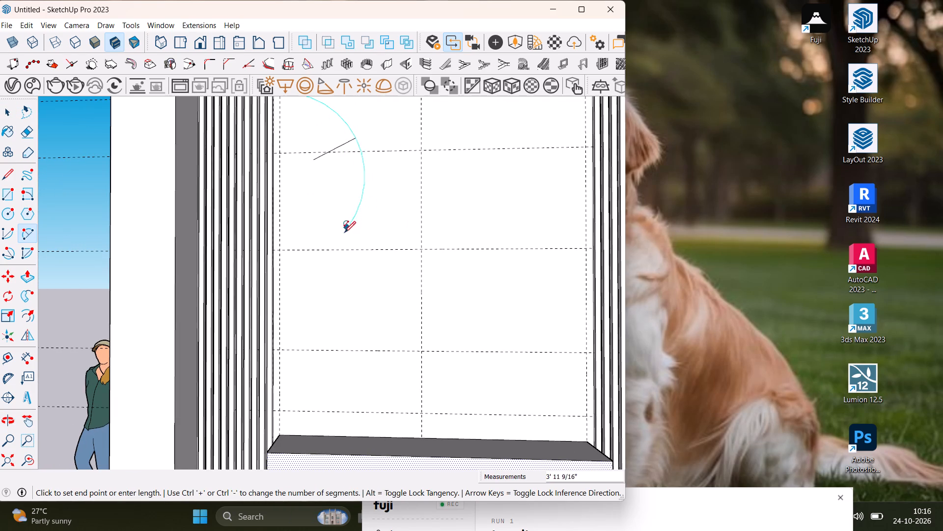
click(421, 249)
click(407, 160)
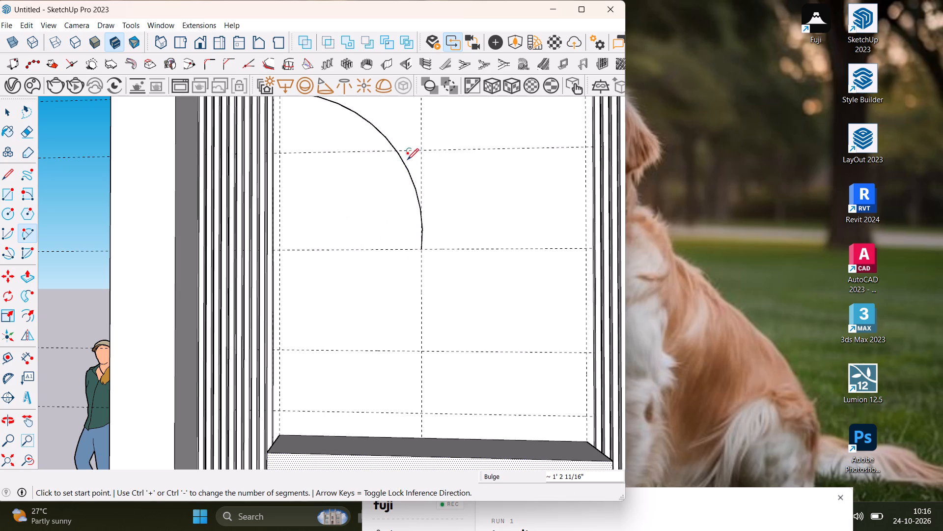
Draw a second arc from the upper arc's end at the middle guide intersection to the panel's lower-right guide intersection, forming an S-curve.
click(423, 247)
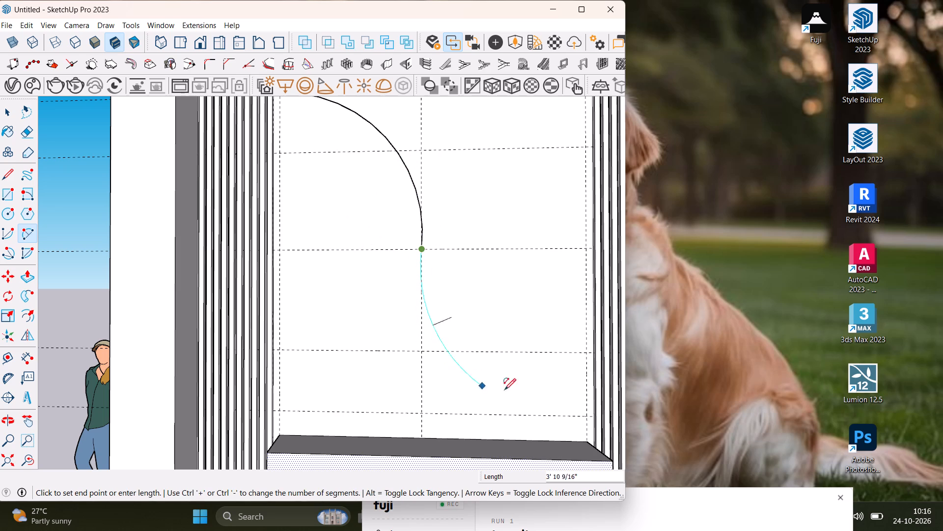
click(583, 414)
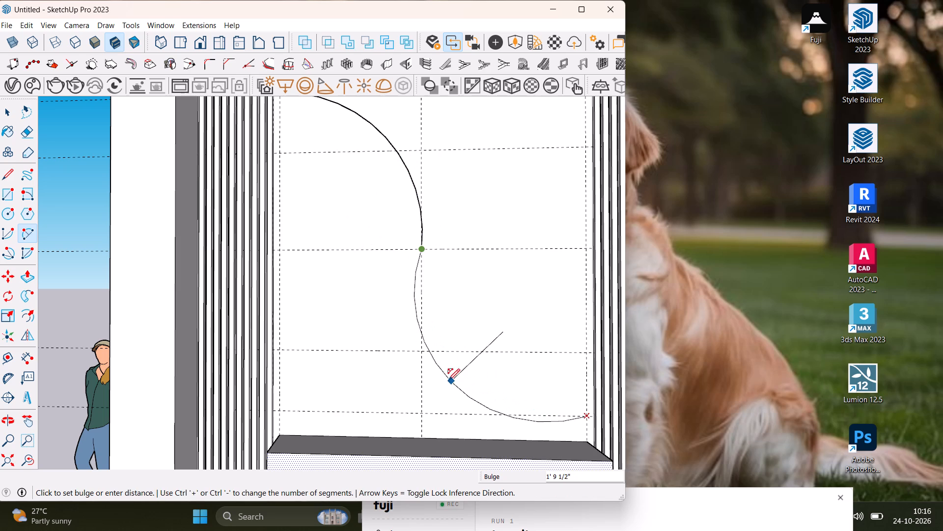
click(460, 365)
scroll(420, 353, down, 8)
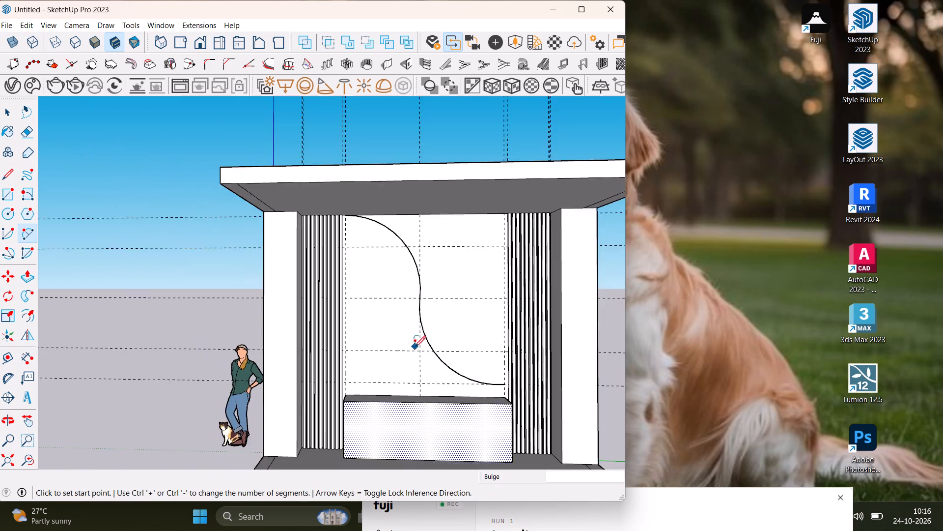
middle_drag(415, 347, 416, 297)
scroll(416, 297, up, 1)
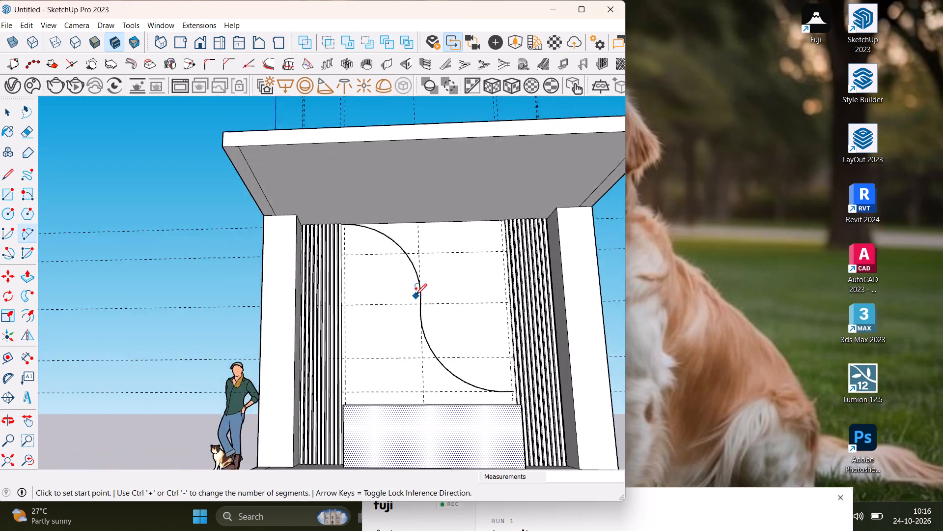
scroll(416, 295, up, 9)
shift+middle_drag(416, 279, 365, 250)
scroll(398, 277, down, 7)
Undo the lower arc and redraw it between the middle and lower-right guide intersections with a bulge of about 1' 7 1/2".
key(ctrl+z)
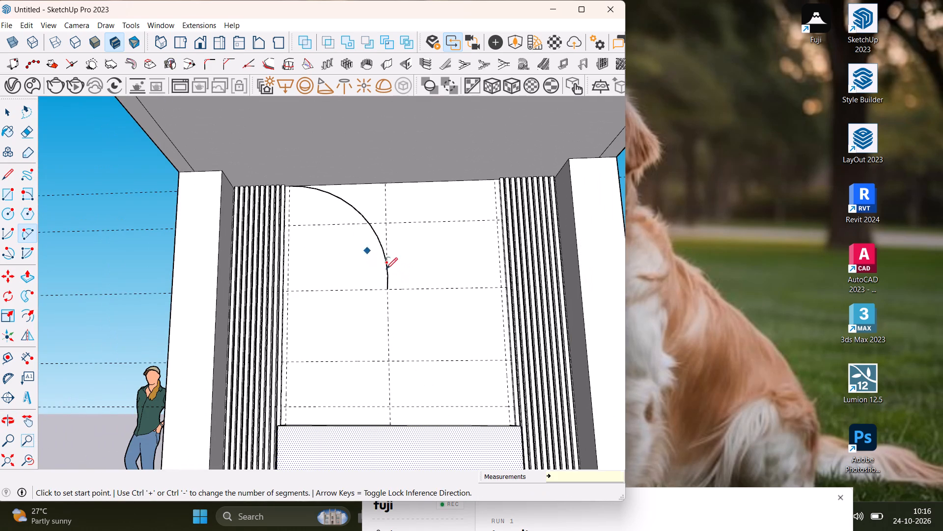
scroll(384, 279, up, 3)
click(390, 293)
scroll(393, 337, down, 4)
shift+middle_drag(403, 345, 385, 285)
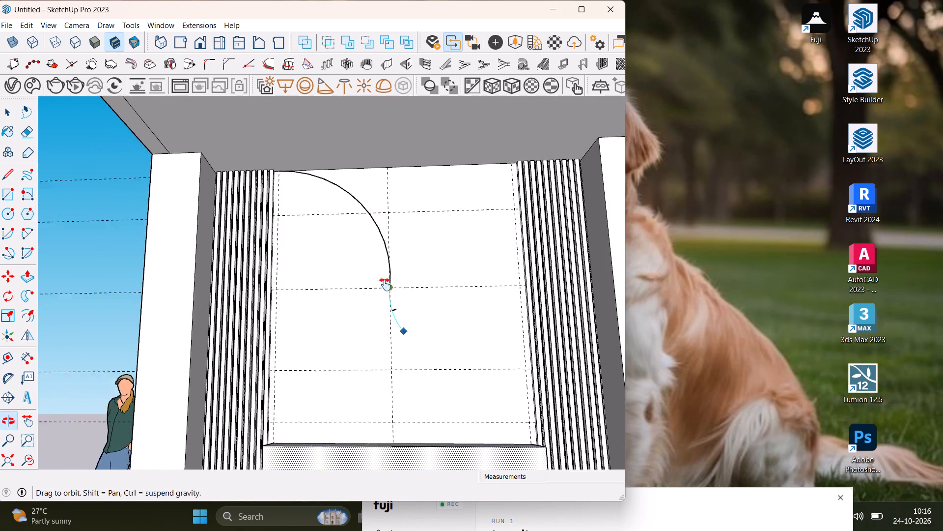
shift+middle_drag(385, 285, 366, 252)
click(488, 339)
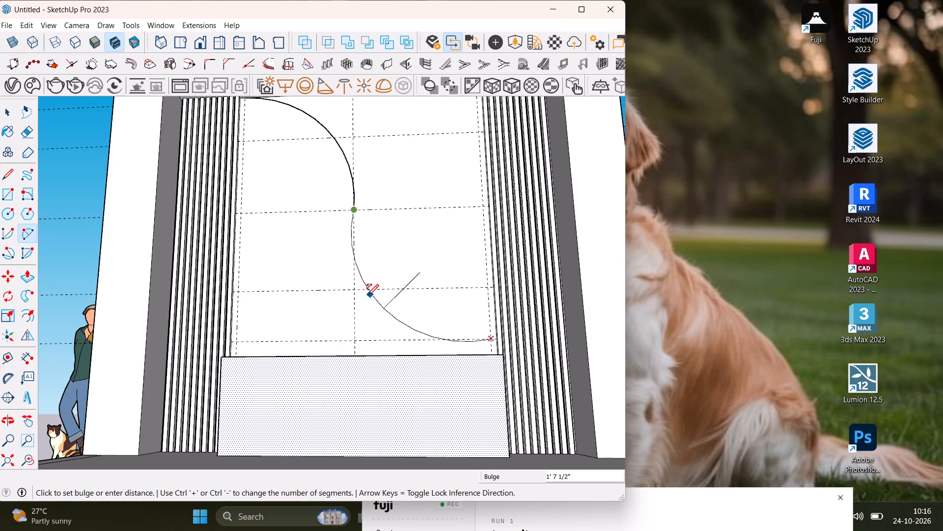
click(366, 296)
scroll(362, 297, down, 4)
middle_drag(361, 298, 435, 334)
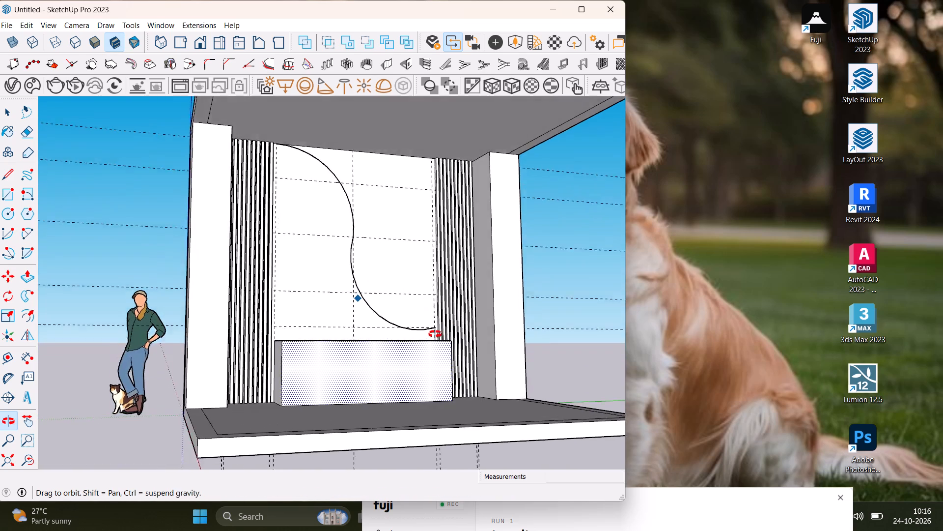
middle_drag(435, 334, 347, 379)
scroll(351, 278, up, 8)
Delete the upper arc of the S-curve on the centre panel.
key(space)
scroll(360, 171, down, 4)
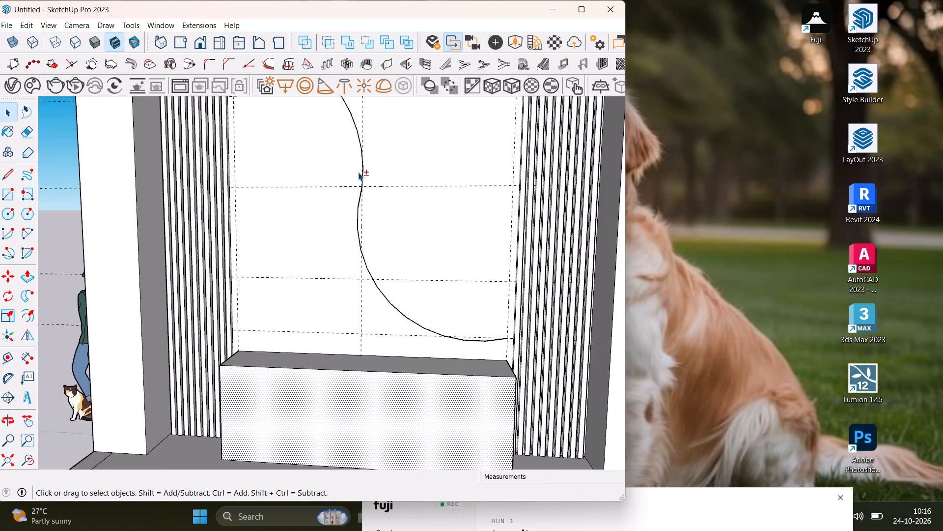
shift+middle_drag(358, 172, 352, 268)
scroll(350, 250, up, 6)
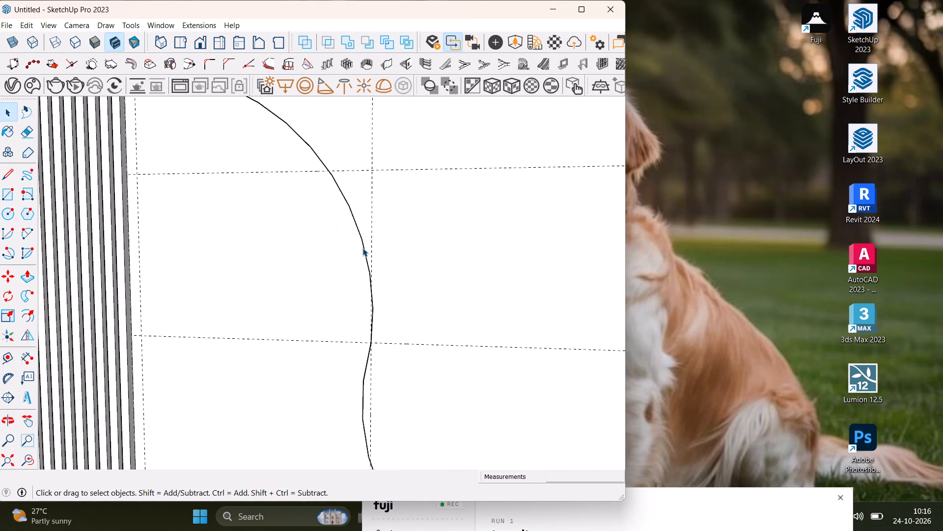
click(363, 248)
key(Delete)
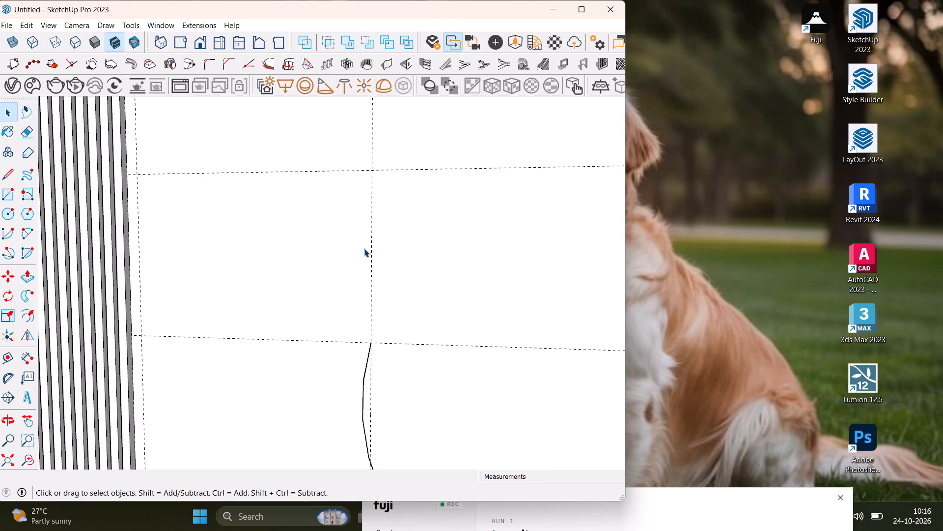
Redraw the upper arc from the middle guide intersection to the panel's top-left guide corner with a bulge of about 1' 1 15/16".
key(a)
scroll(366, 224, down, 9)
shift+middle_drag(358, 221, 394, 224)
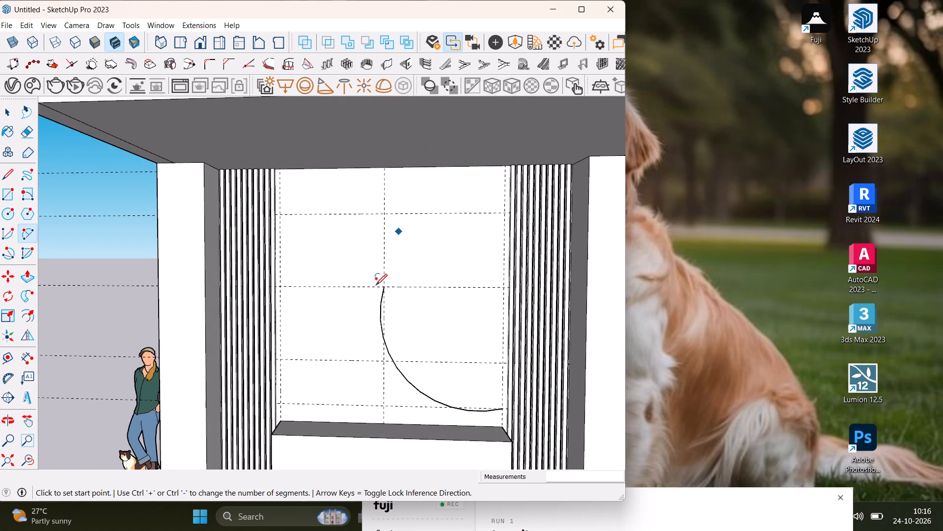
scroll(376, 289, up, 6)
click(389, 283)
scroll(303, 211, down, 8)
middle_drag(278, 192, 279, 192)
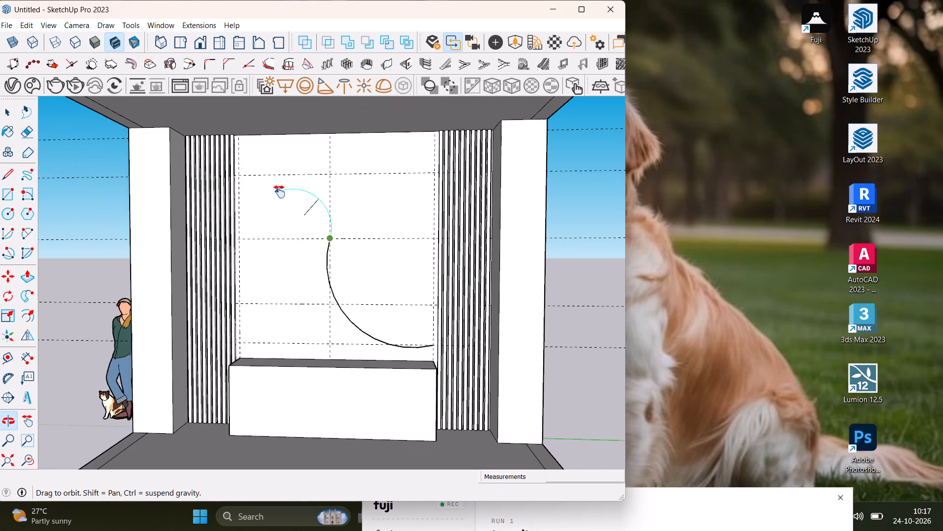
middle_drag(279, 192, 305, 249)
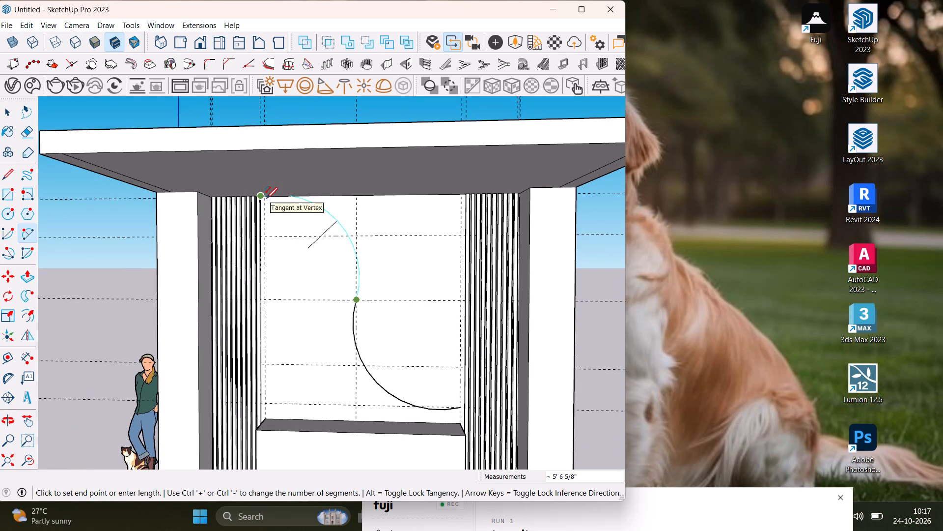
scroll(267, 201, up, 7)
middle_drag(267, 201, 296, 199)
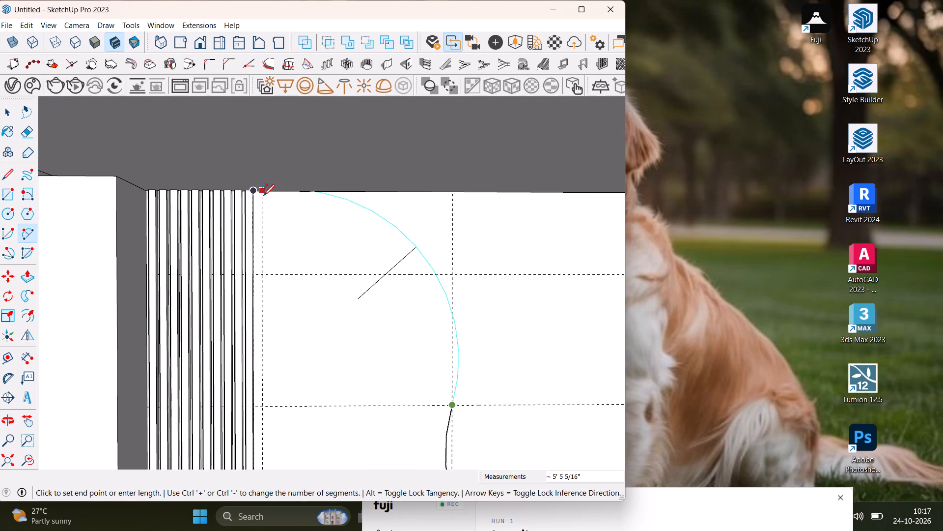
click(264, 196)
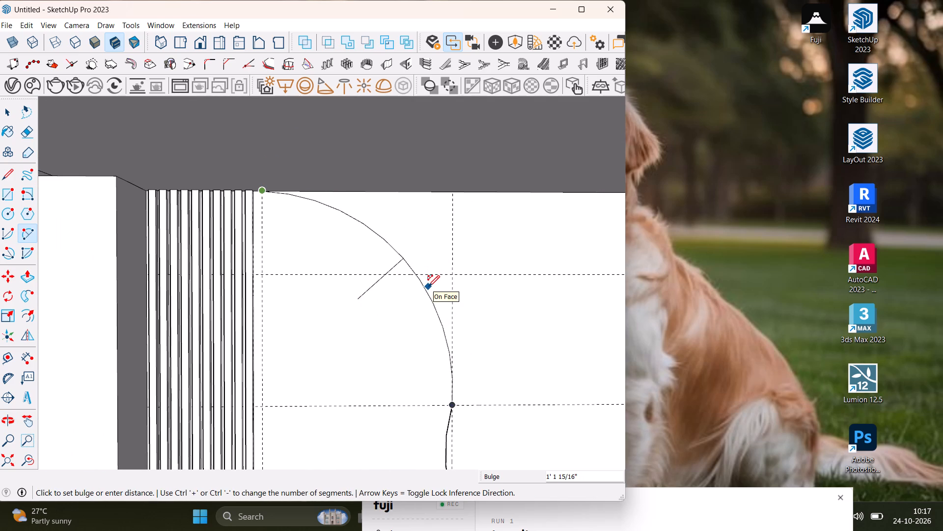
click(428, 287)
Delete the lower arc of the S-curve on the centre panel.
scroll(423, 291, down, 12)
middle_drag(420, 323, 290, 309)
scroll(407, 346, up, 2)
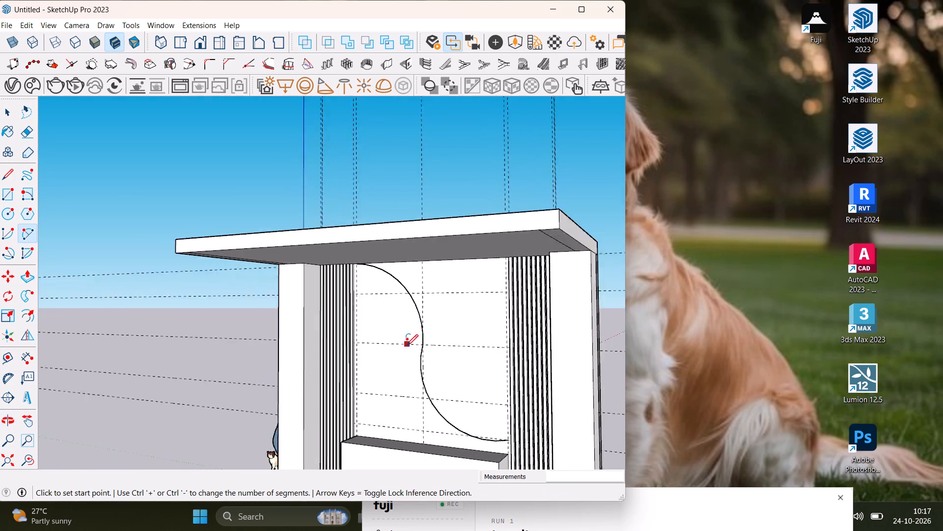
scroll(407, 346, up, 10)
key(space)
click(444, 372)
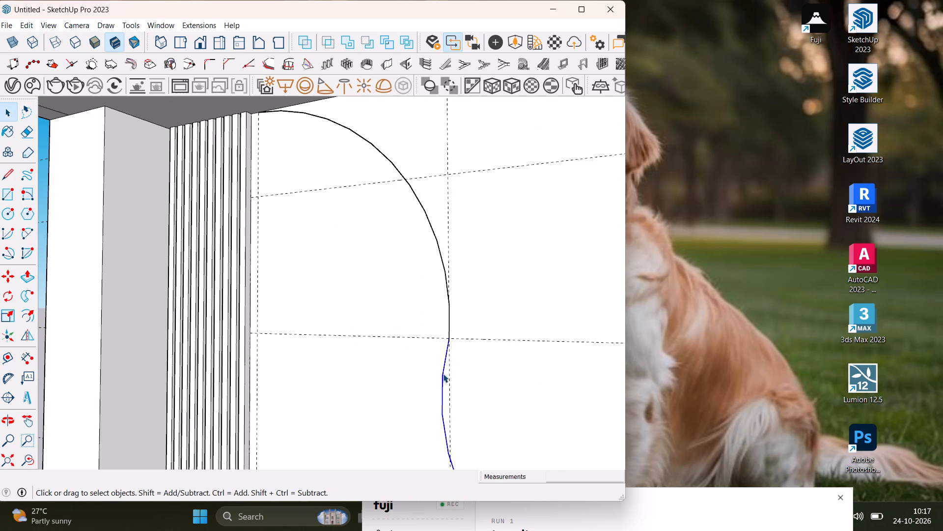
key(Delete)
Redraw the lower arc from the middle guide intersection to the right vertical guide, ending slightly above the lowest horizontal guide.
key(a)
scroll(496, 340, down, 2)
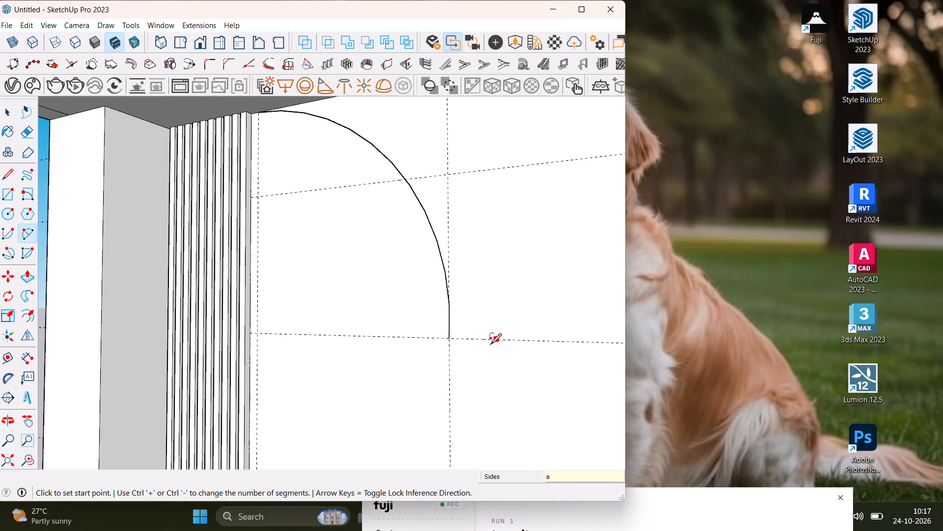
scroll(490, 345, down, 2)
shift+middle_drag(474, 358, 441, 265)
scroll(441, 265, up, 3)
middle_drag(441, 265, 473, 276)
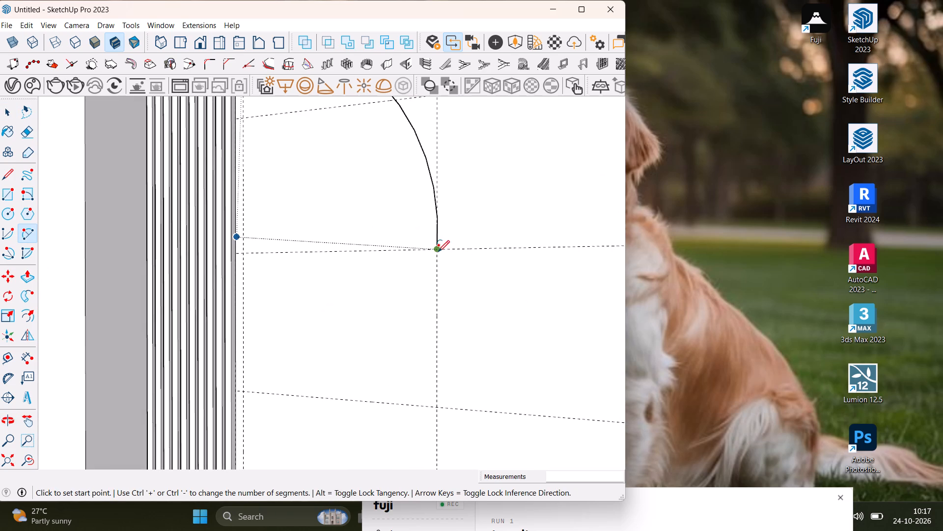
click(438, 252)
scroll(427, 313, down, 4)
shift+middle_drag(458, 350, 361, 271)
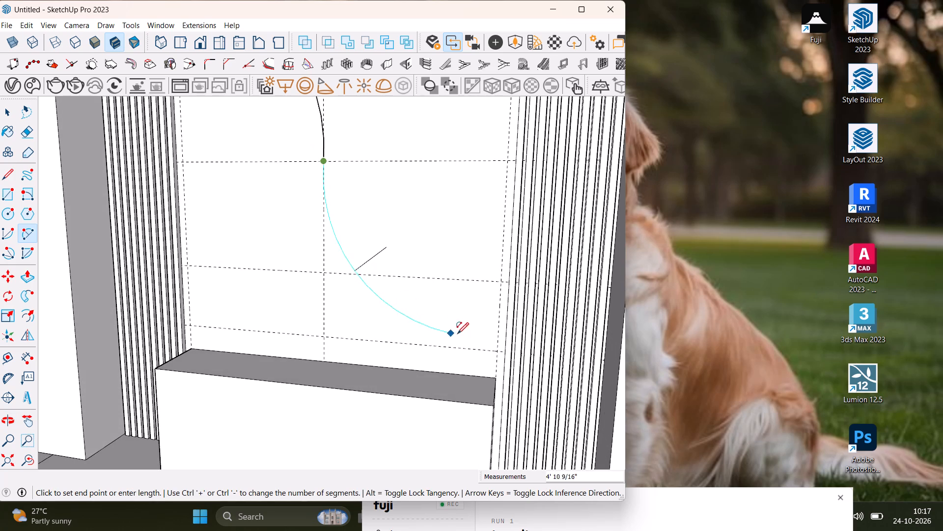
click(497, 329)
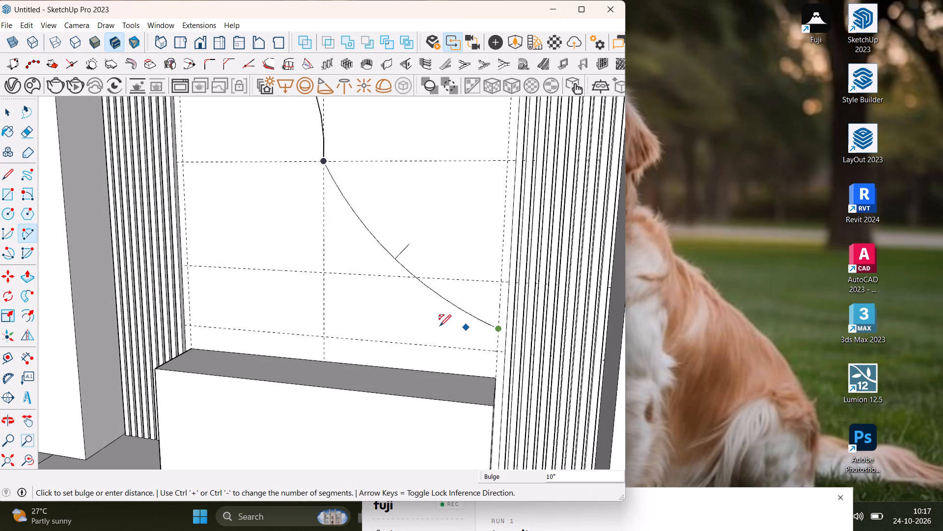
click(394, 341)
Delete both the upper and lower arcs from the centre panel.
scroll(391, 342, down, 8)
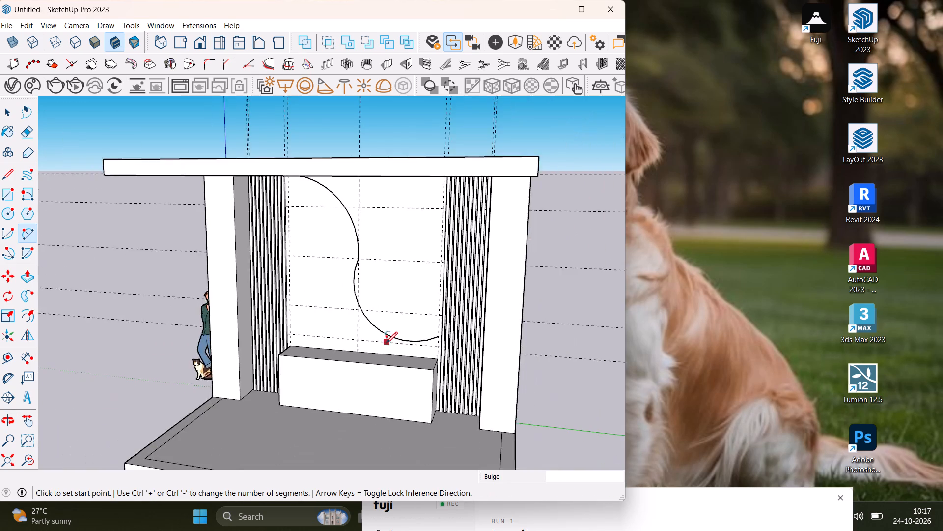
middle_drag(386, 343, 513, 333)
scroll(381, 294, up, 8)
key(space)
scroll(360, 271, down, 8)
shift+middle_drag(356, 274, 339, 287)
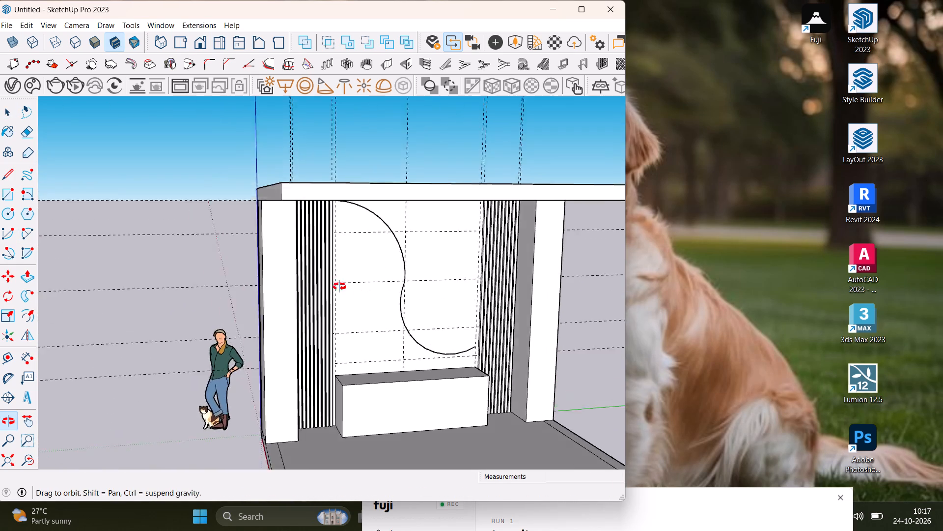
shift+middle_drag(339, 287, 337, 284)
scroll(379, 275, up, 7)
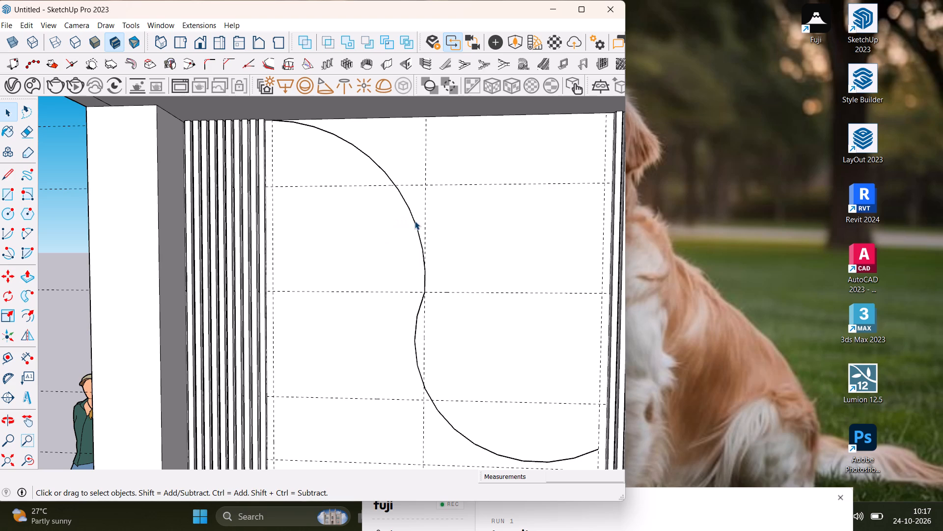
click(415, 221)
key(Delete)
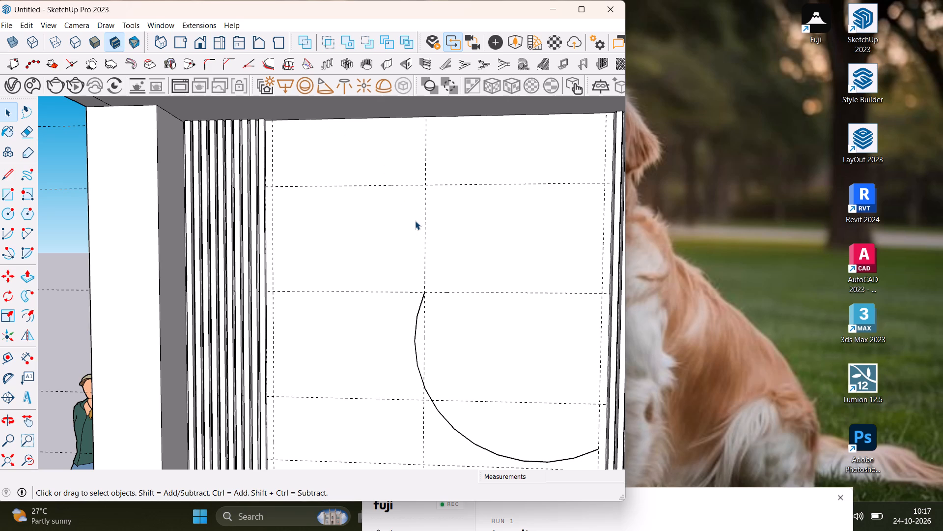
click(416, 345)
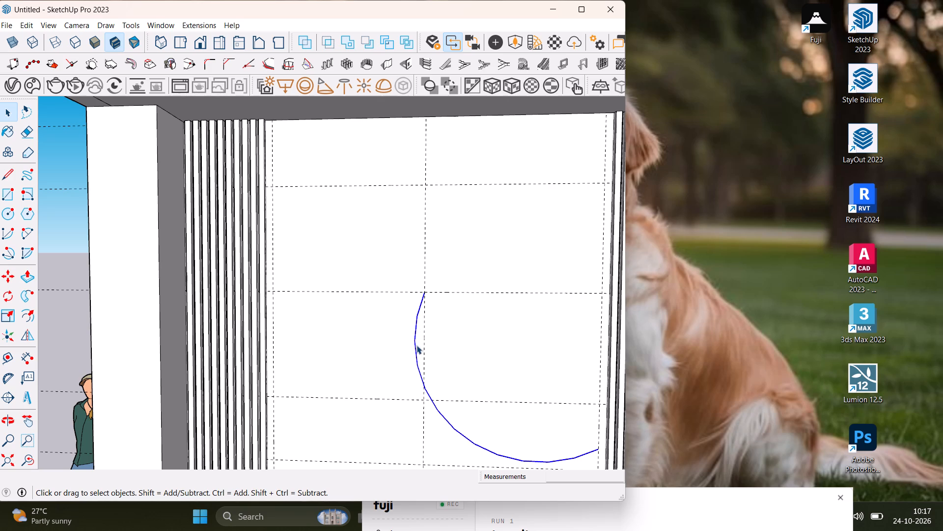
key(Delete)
Start a new arc at the centre panel's top-left guide corner.
key(a)
scroll(326, 222, down, 4)
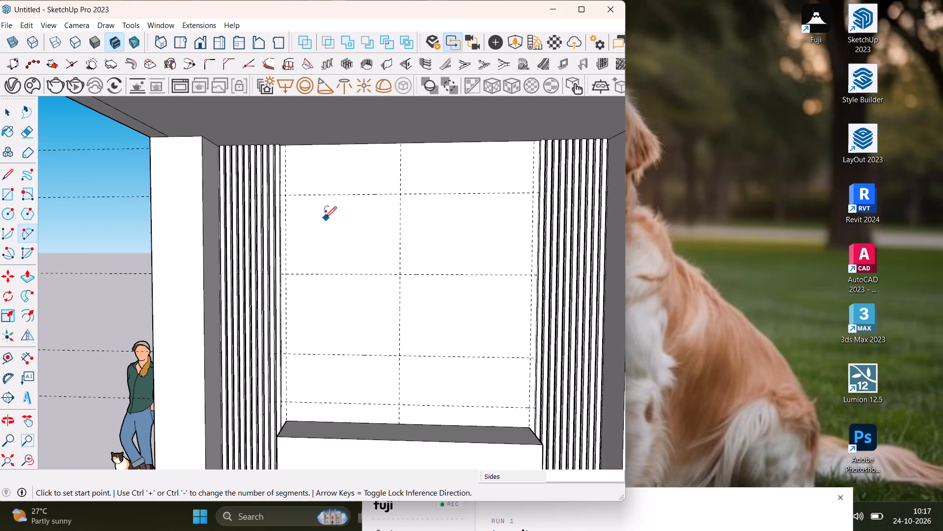
shift+middle_drag(325, 218, 324, 200)
click(286, 130)
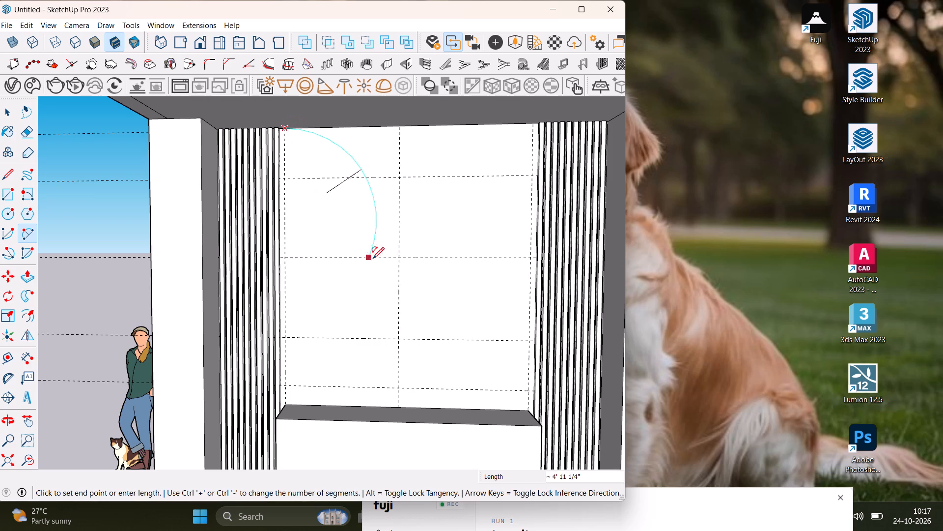
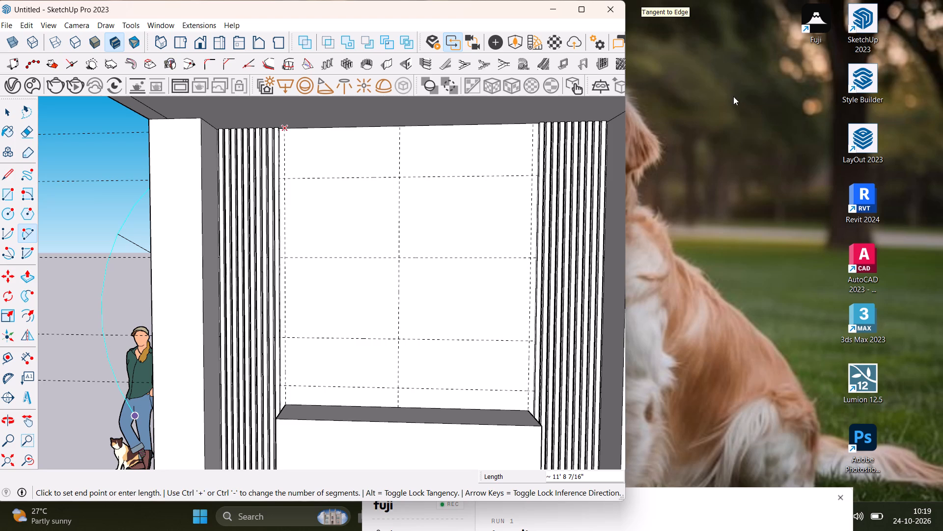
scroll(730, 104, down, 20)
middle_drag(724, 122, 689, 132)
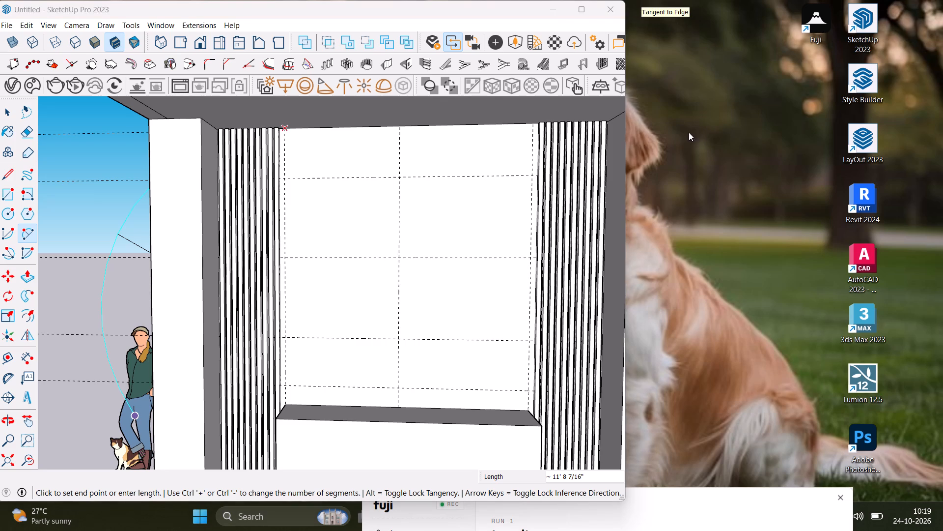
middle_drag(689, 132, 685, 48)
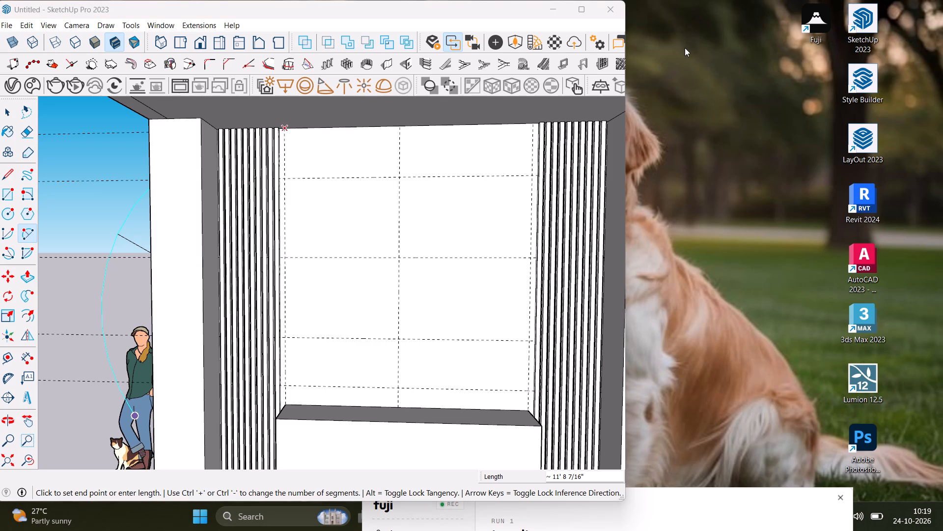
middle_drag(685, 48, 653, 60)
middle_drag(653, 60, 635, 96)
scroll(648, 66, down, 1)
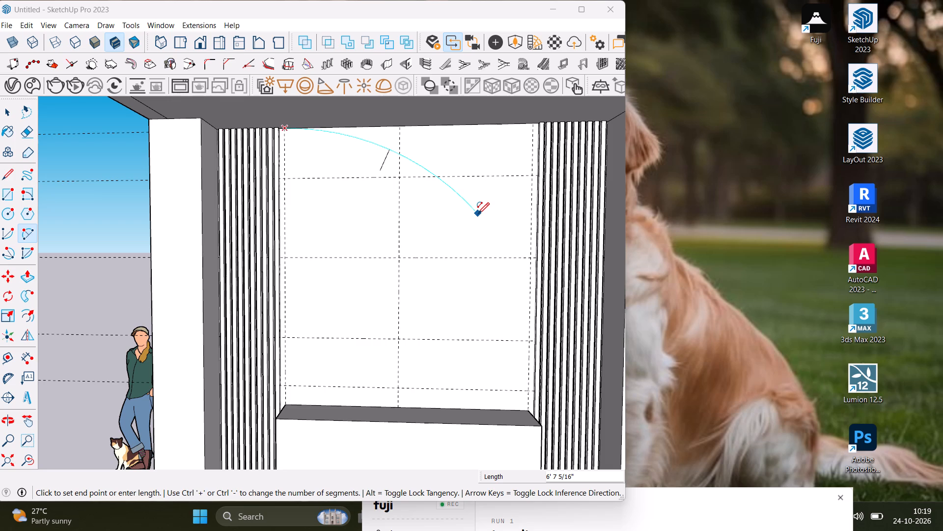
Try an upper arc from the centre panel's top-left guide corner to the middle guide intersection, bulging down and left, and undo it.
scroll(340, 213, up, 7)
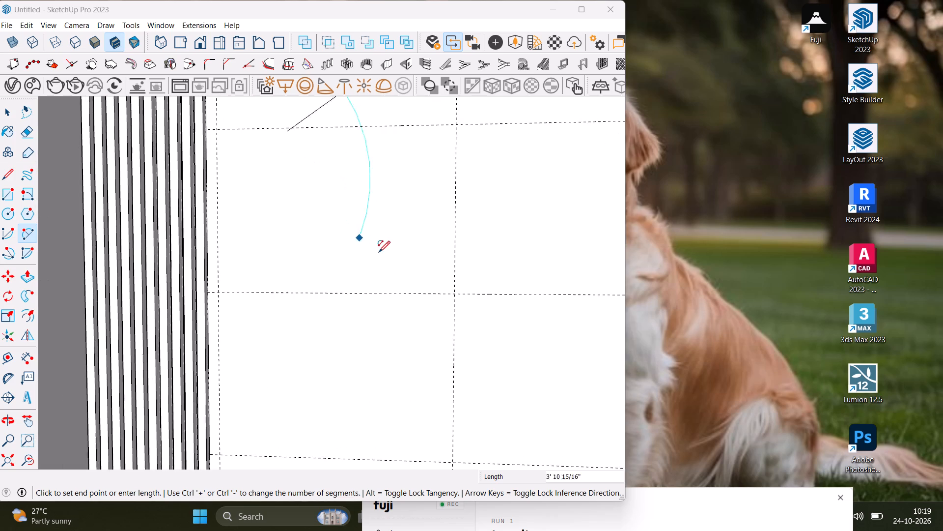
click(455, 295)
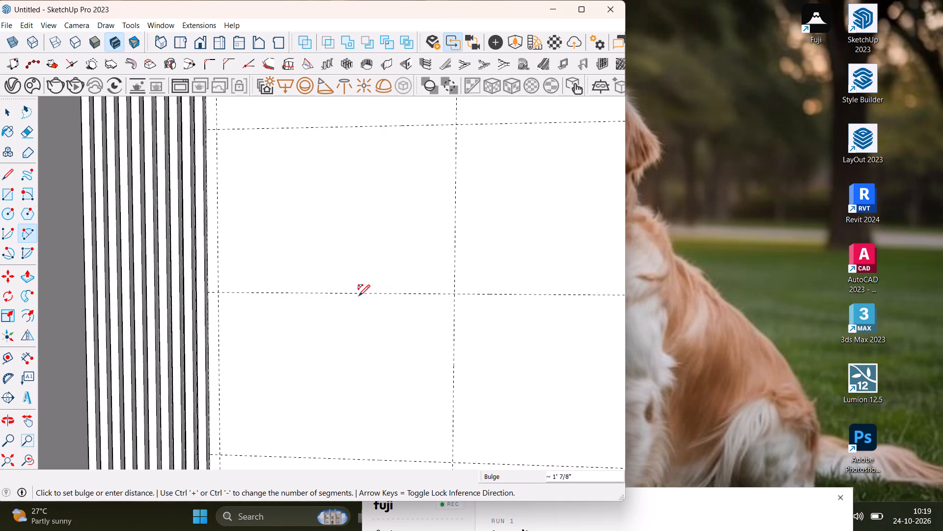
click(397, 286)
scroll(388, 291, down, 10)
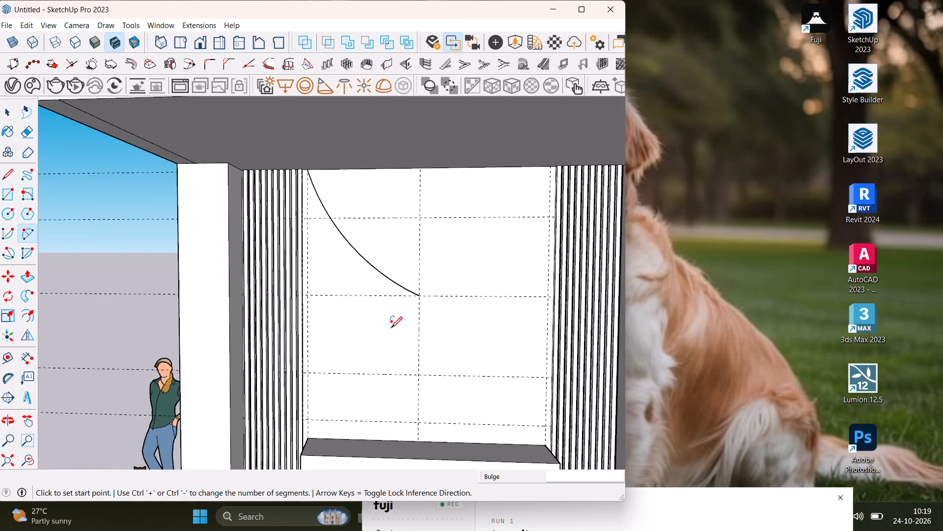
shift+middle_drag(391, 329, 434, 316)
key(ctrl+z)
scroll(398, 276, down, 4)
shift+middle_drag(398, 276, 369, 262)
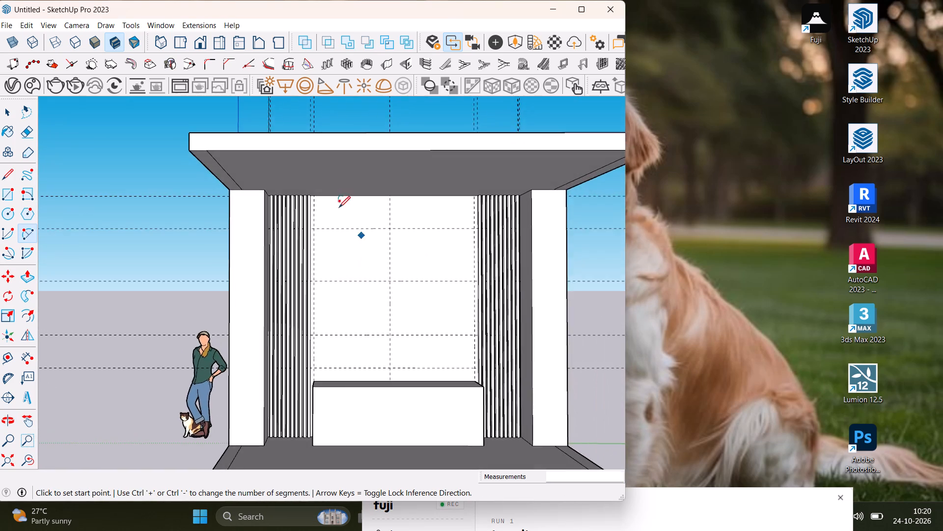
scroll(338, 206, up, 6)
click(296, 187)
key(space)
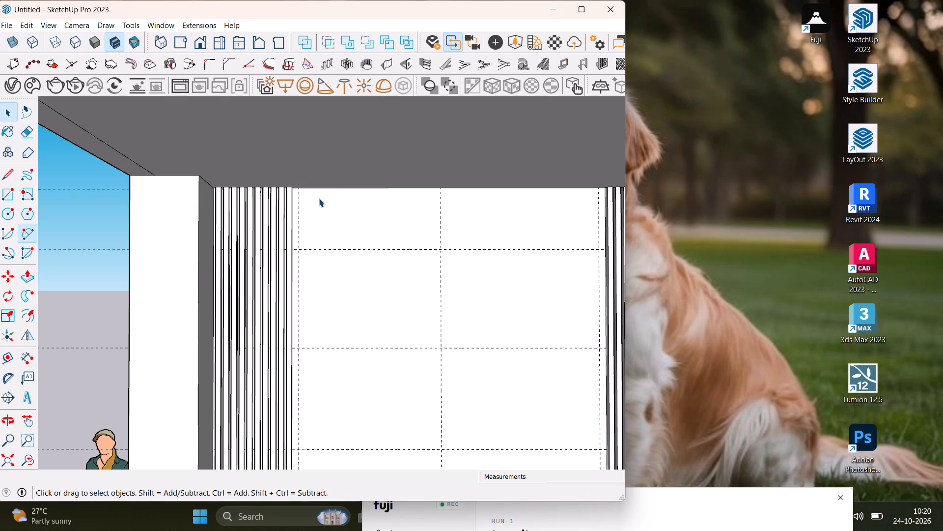
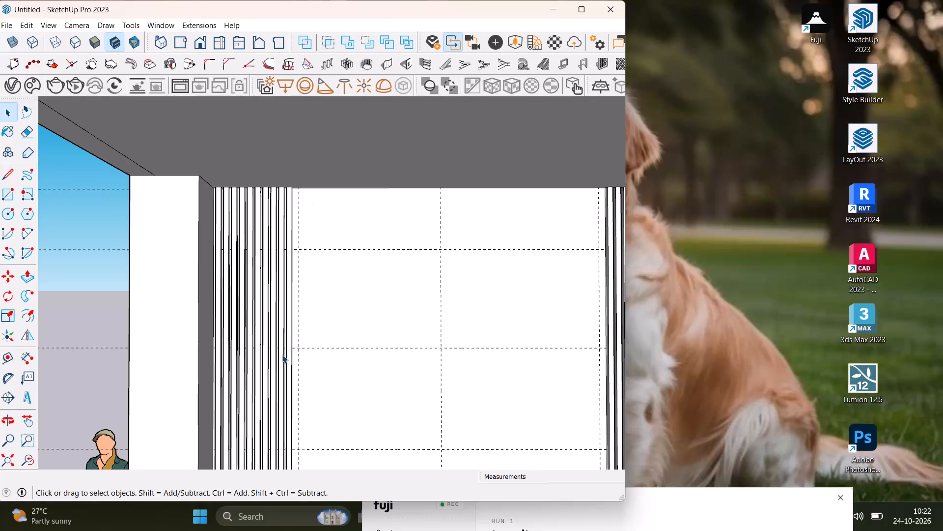
Place a horizontal guide about 3 inches below the centre panel's top edge with the Tape Measure tool.
middle_drag(353, 342, 440, 347)
scroll(423, 346, up, 4)
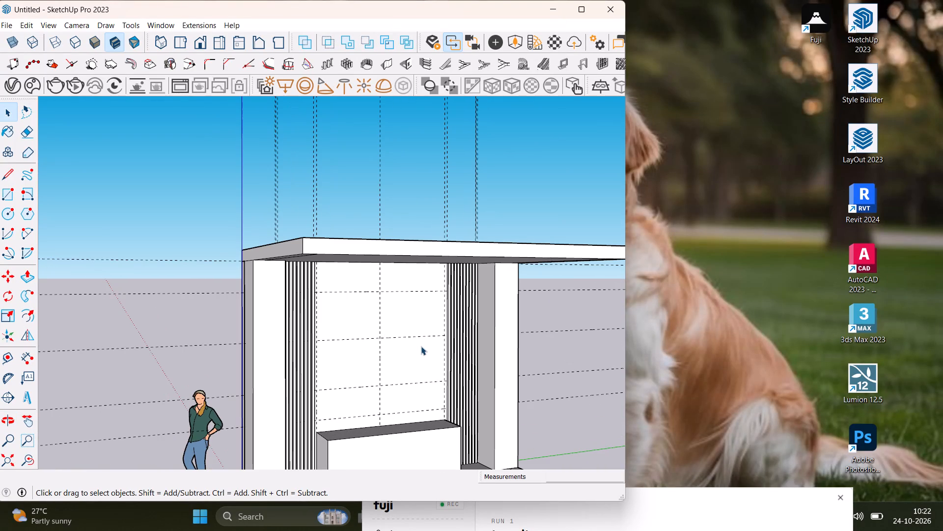
scroll(330, 315, up, 7)
scroll(350, 318, down, 7)
middle_drag(362, 318, 281, 320)
shift+scroll(369, 300, up, 4)
shift+middle_drag(376, 311, 309, 197)
key(t)
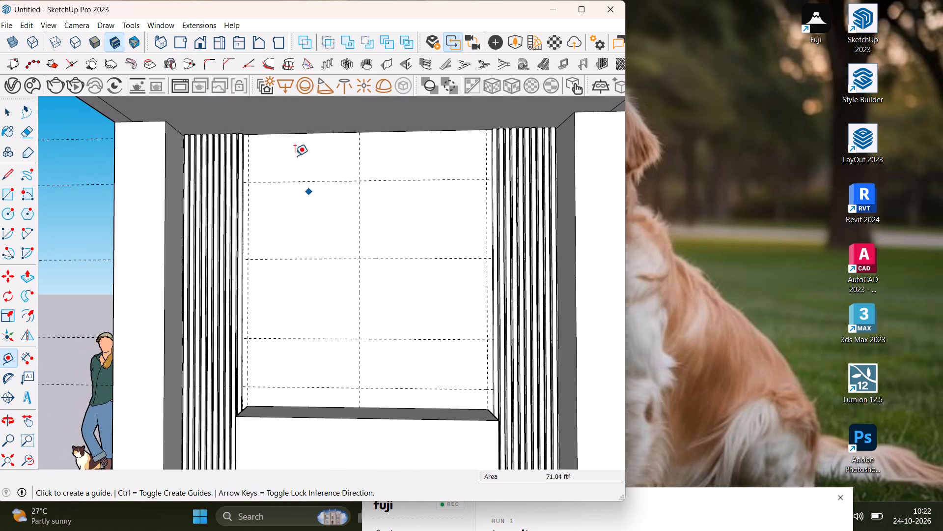
click(333, 130)
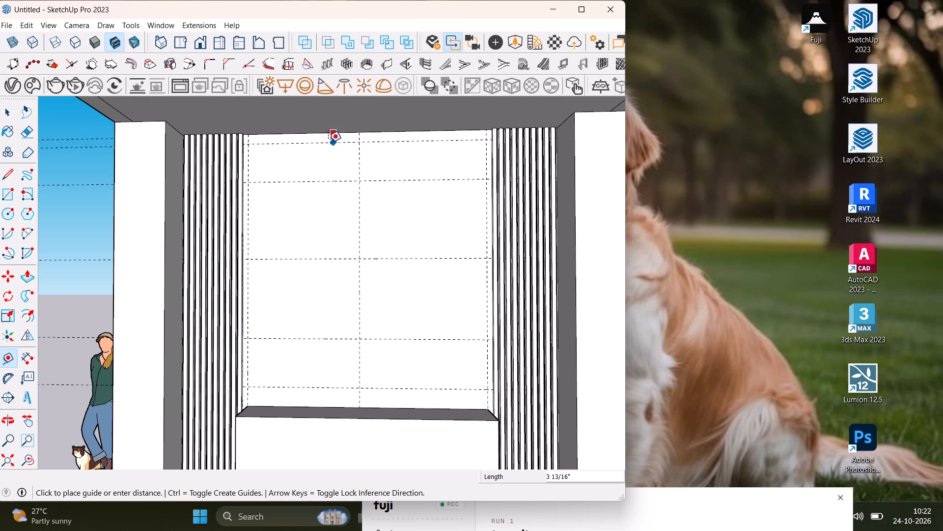
scroll(271, 148, up, 4)
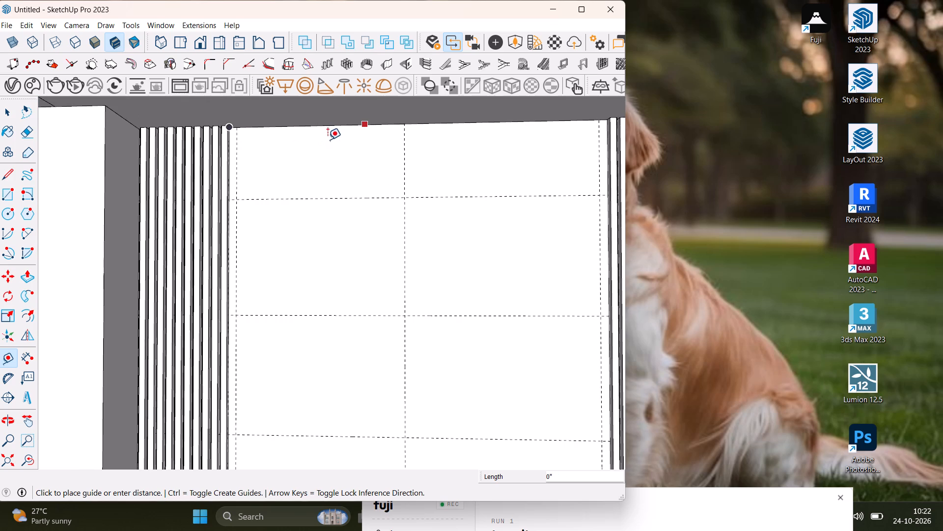
click(369, 136)
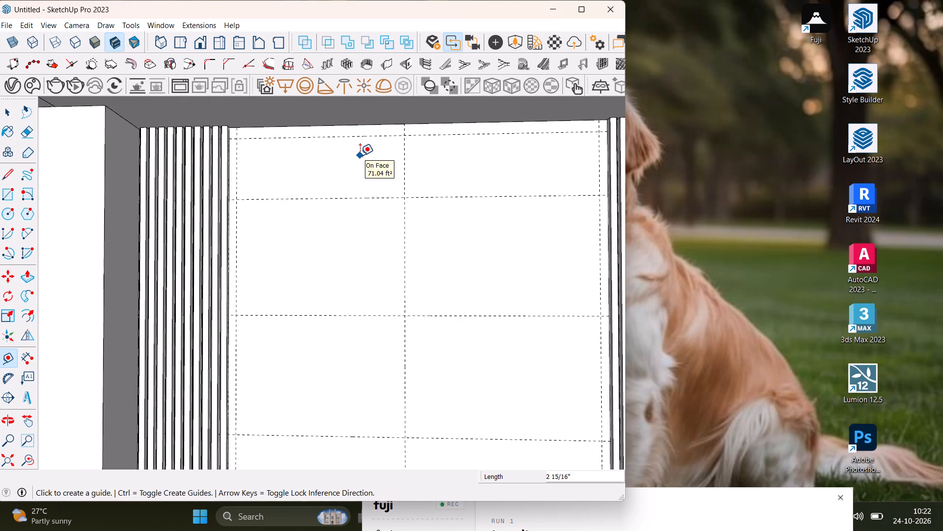
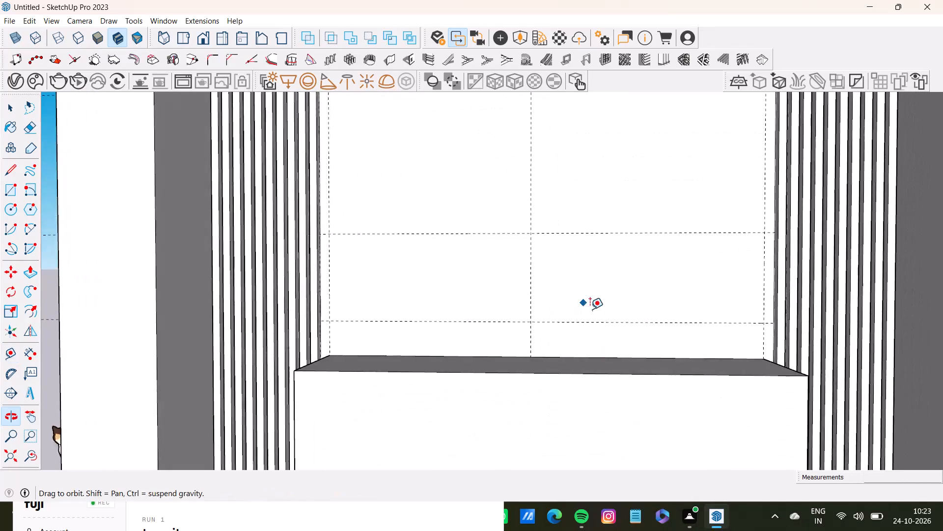
Draw a two-point arc from the centre panel's upper-left guide intersection to its central guide intersection, bulging toward the lower left.
scroll(583, 305, down, 4)
shift+middle_drag(574, 303, 549, 412)
scroll(521, 346, down, 4)
middle_drag(521, 345, 545, 298)
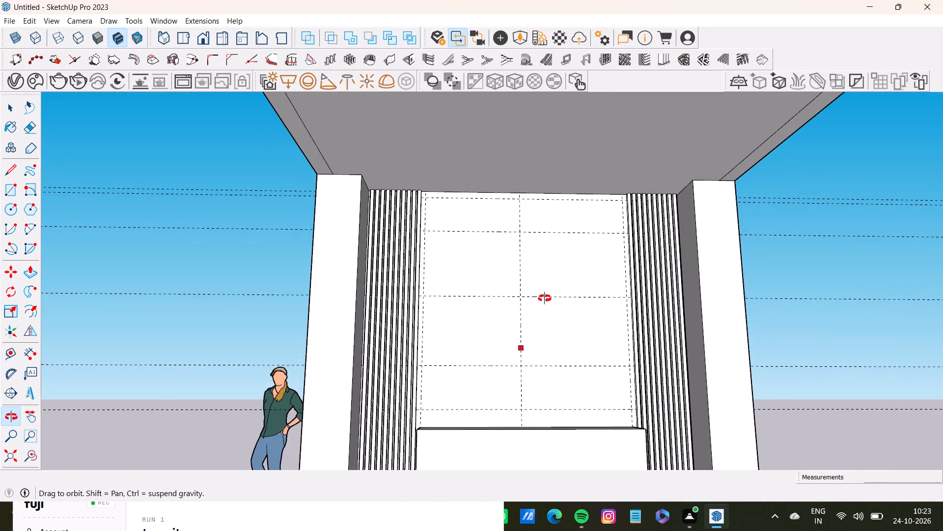
middle_drag(545, 298, 541, 297)
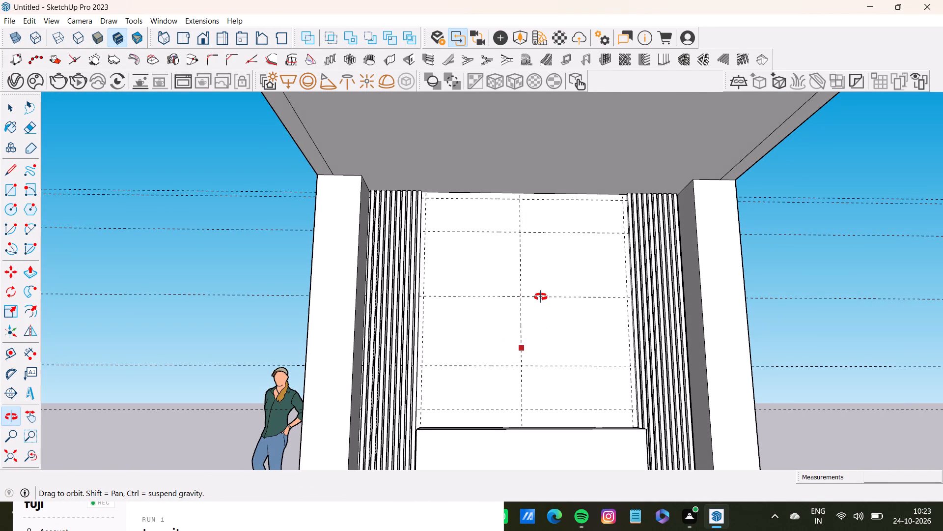
middle_drag(541, 297, 539, 297)
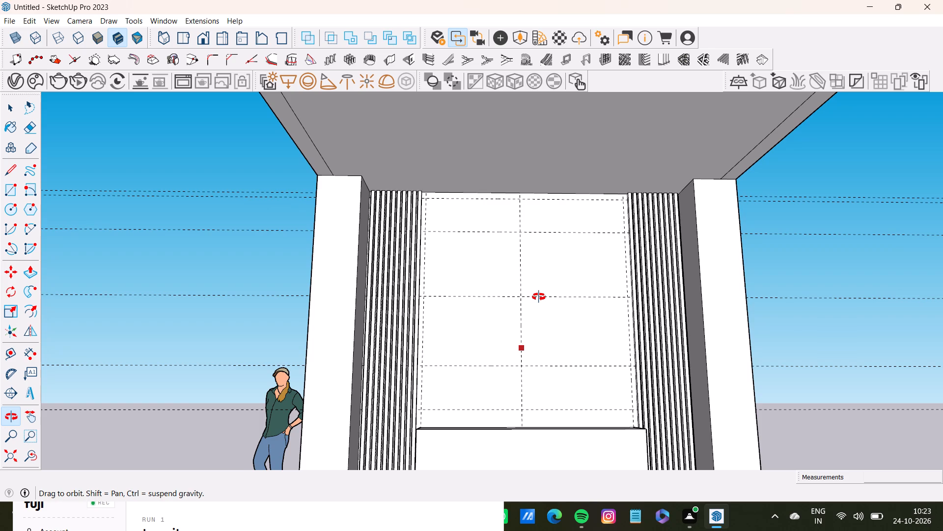
middle_drag(539, 297, 456, 343)
scroll(359, 258, up, 6)
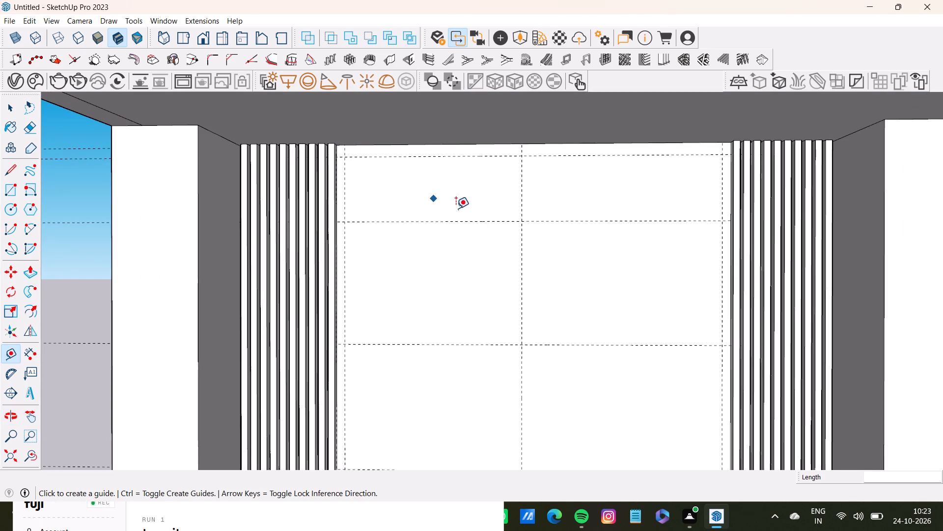
click(33, 226)
click(344, 161)
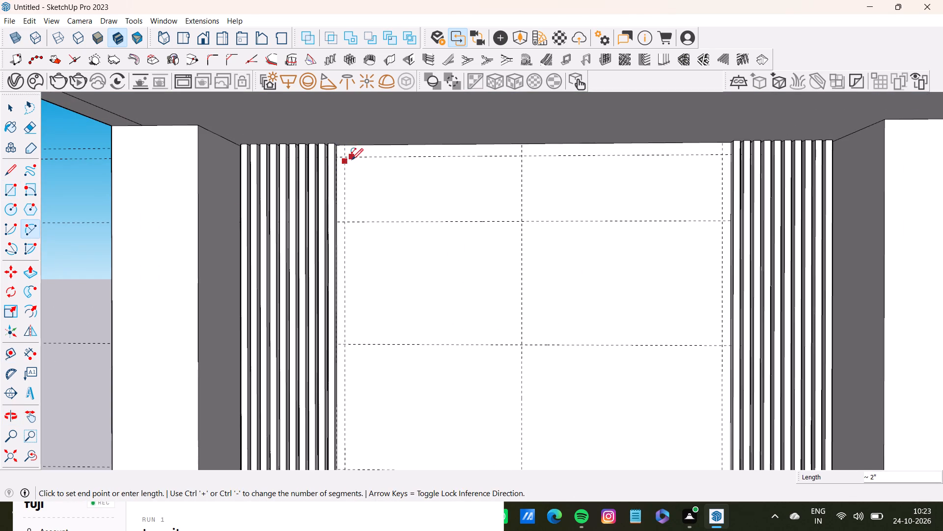
key(space)
click(31, 227)
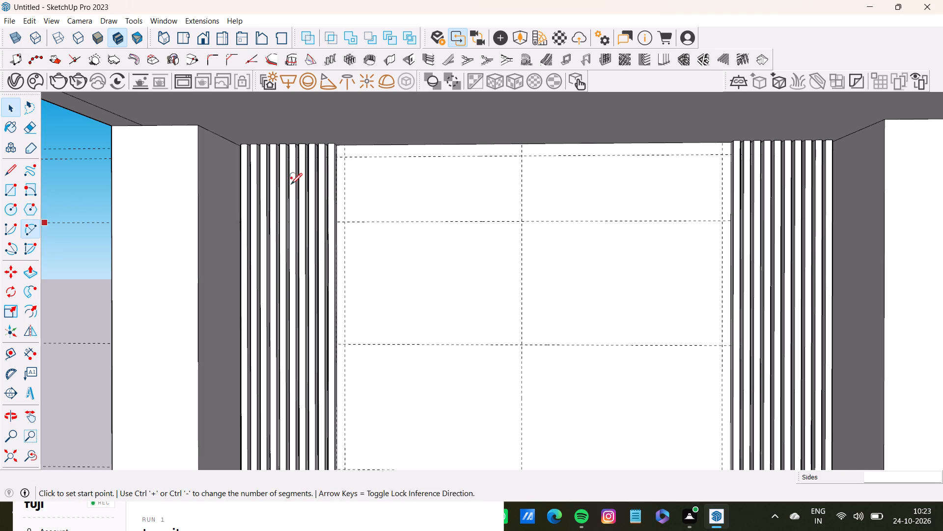
click(346, 157)
click(522, 344)
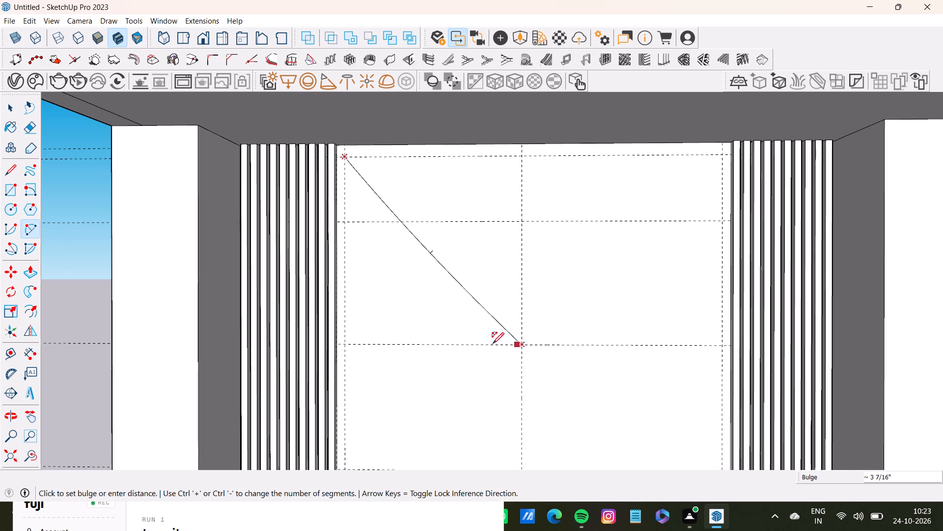
click(457, 348)
Draw a second, tangent arc from the central guide intersection to the lower-right guide intersection, completing the S-curve.
click(522, 346)
scroll(537, 380, down, 4)
middle_drag(592, 396, 529, 284)
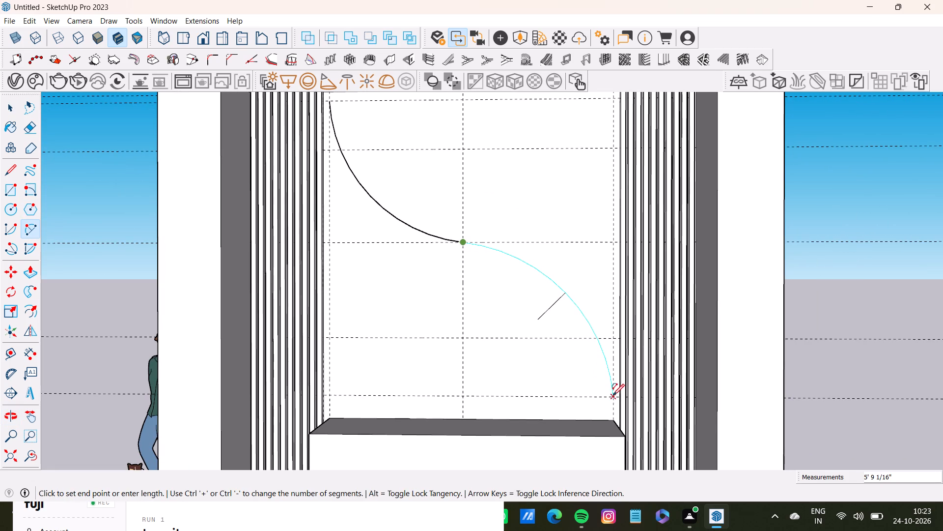
click(613, 395)
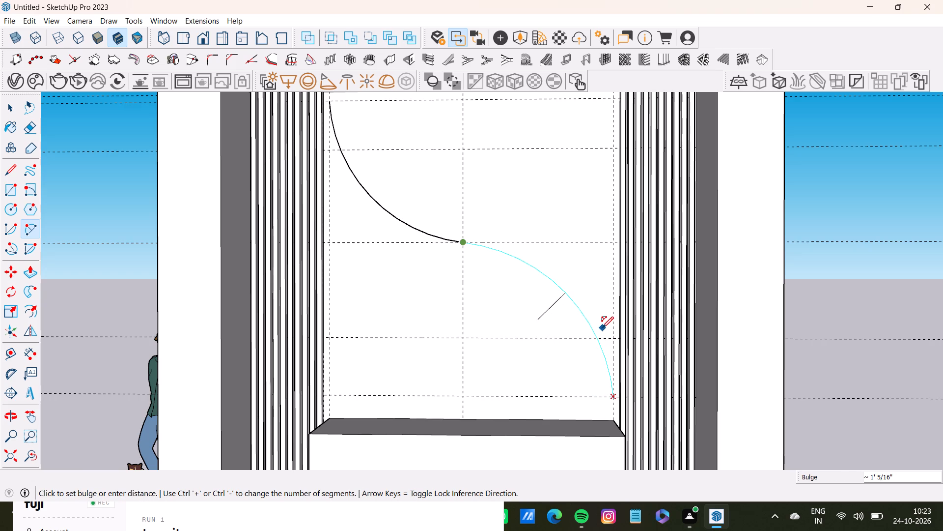
click(602, 328)
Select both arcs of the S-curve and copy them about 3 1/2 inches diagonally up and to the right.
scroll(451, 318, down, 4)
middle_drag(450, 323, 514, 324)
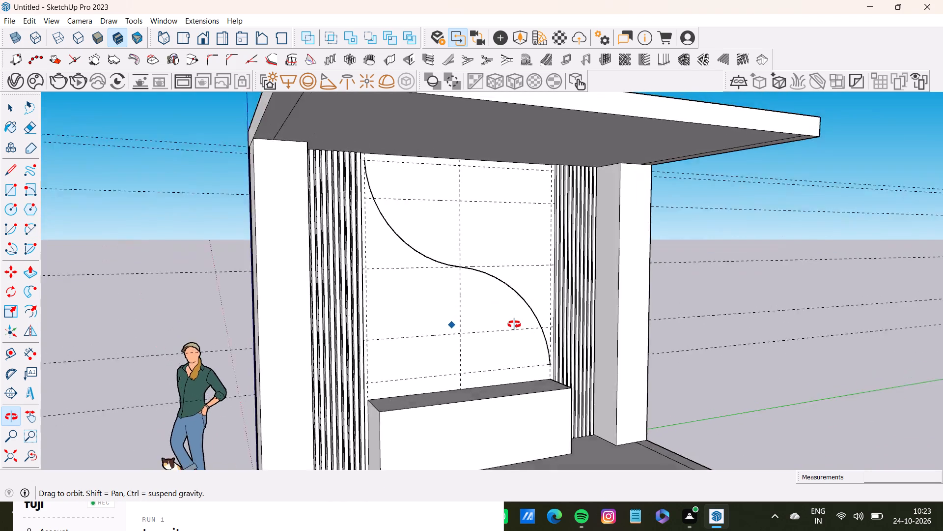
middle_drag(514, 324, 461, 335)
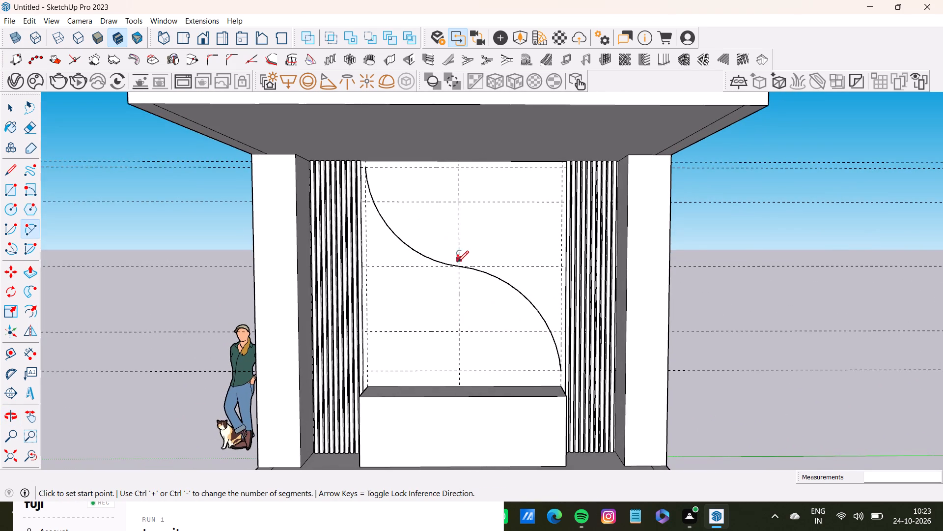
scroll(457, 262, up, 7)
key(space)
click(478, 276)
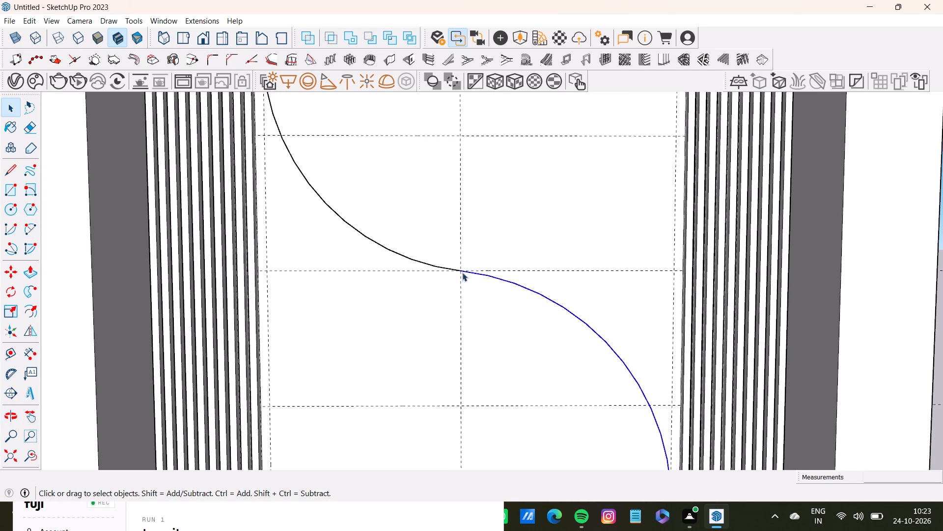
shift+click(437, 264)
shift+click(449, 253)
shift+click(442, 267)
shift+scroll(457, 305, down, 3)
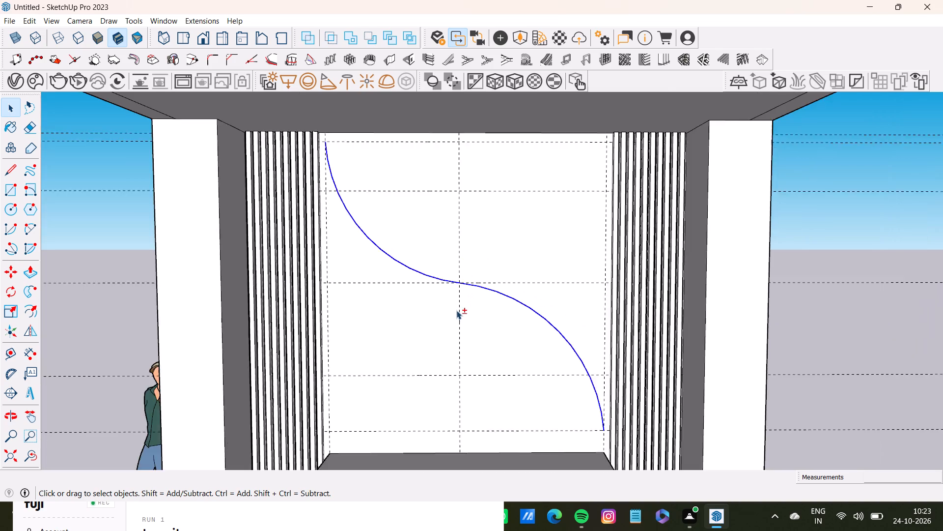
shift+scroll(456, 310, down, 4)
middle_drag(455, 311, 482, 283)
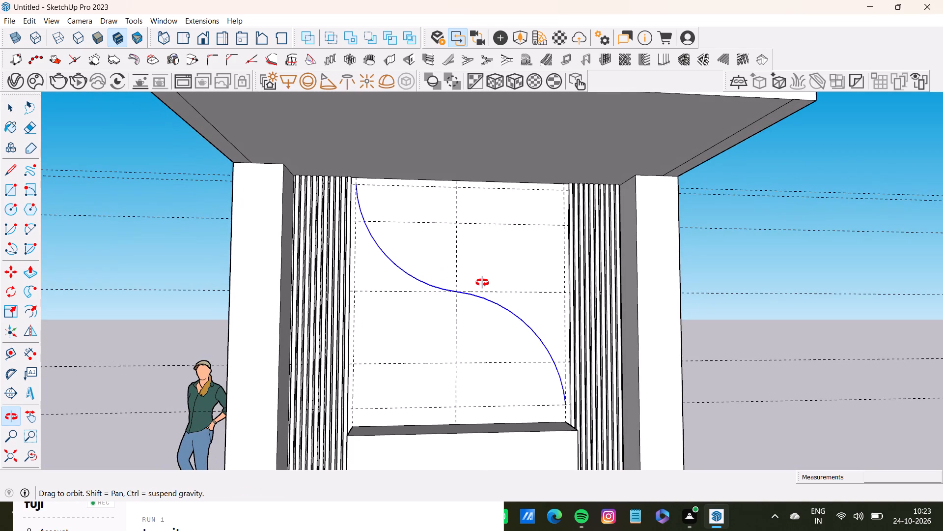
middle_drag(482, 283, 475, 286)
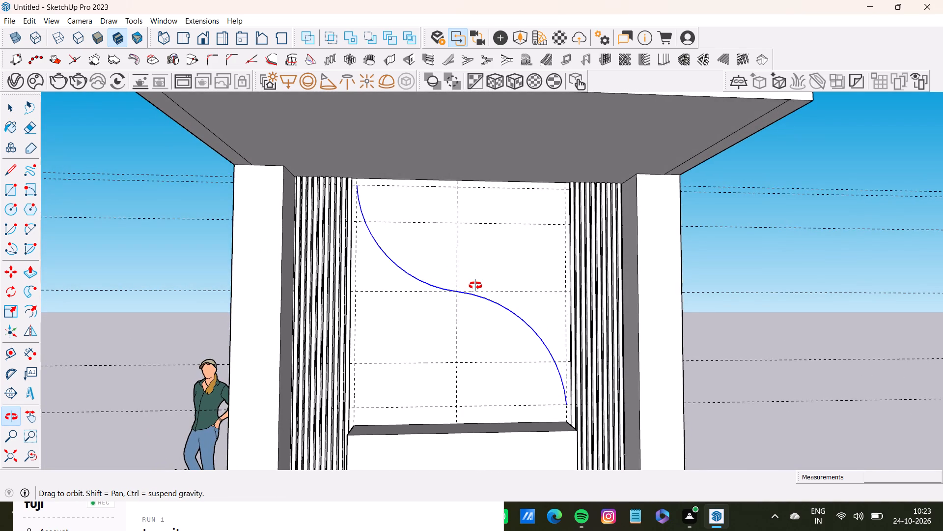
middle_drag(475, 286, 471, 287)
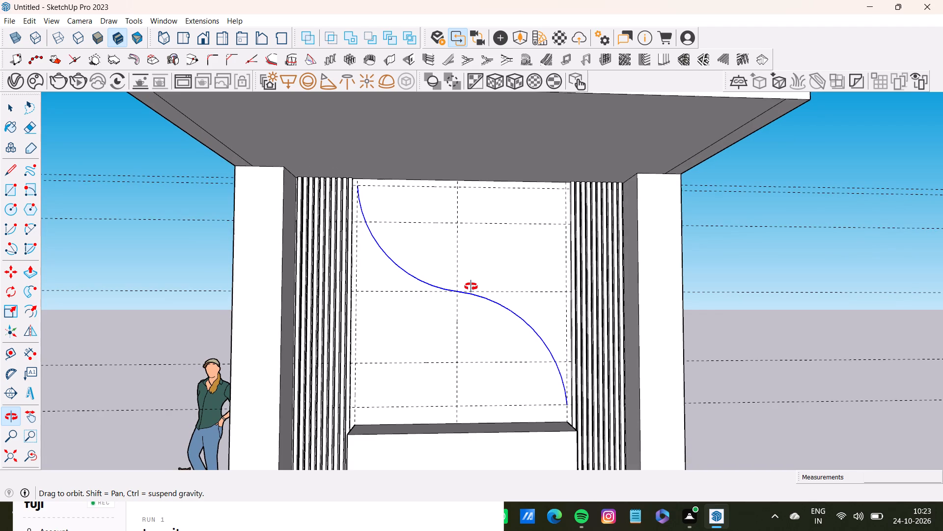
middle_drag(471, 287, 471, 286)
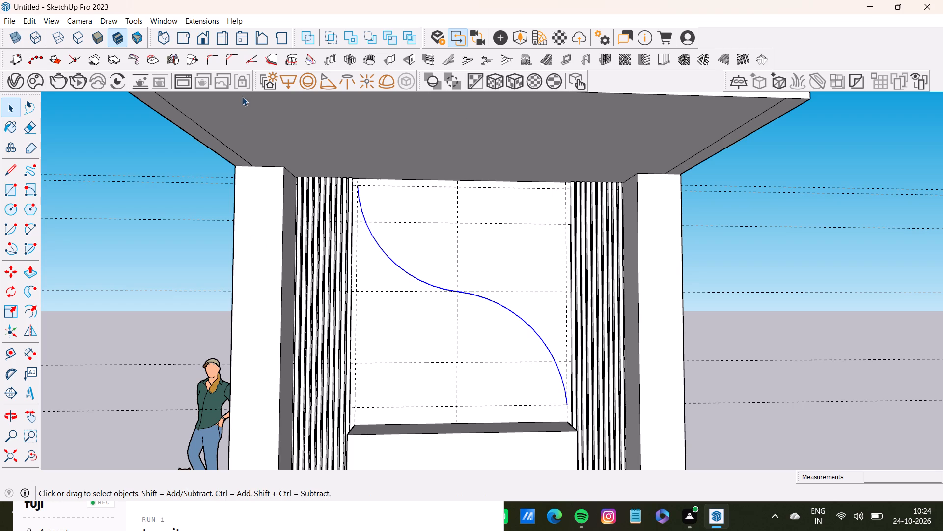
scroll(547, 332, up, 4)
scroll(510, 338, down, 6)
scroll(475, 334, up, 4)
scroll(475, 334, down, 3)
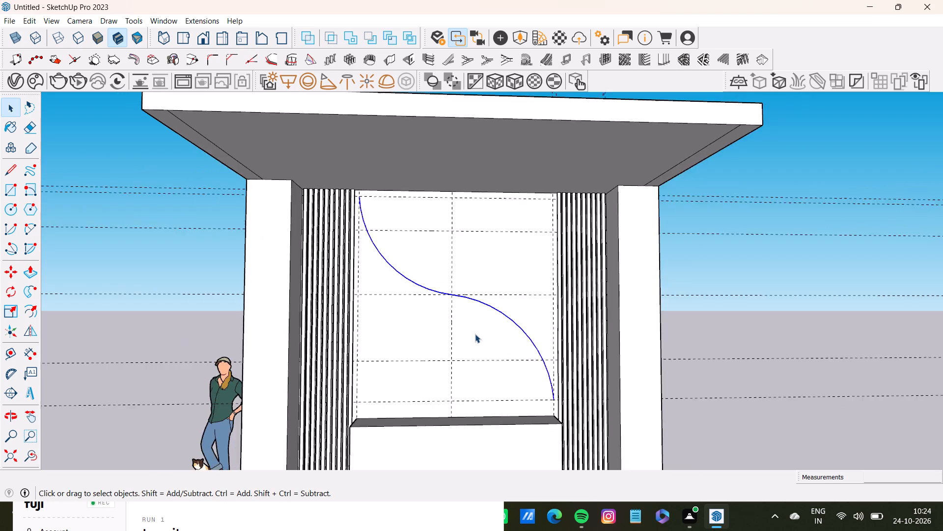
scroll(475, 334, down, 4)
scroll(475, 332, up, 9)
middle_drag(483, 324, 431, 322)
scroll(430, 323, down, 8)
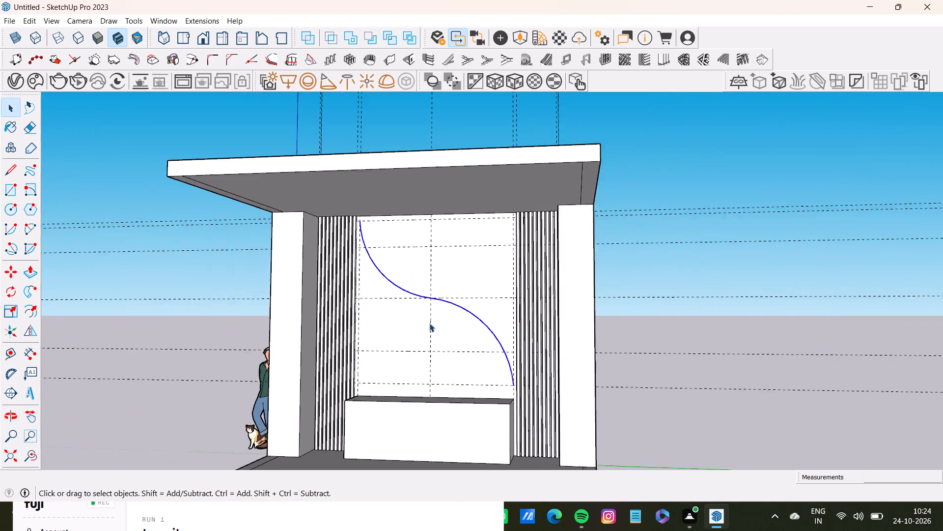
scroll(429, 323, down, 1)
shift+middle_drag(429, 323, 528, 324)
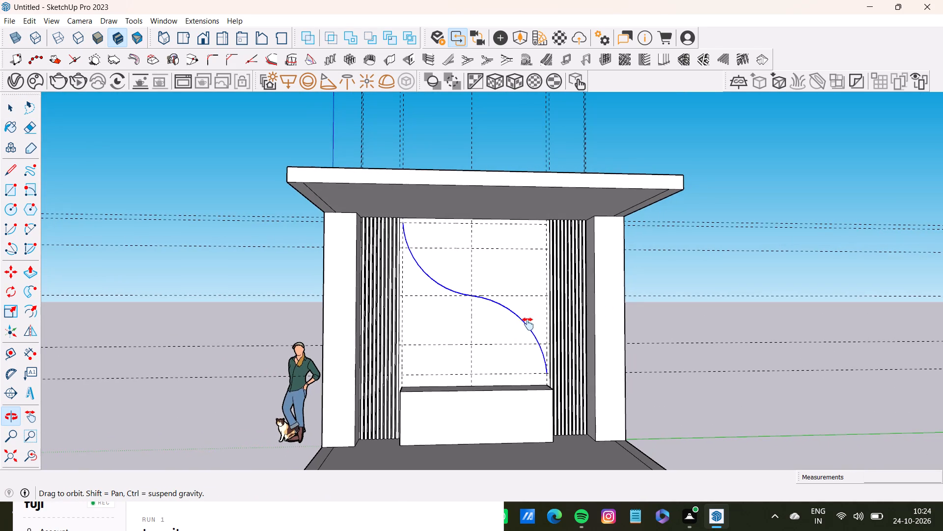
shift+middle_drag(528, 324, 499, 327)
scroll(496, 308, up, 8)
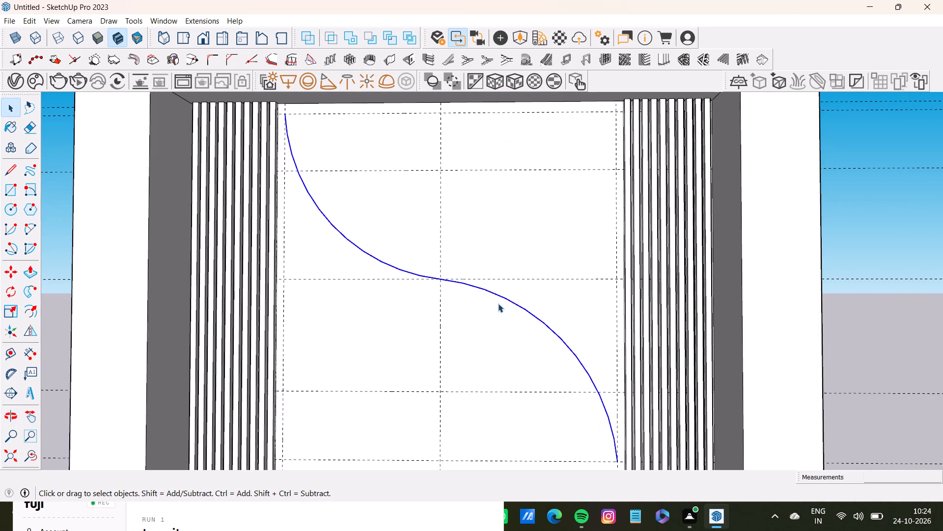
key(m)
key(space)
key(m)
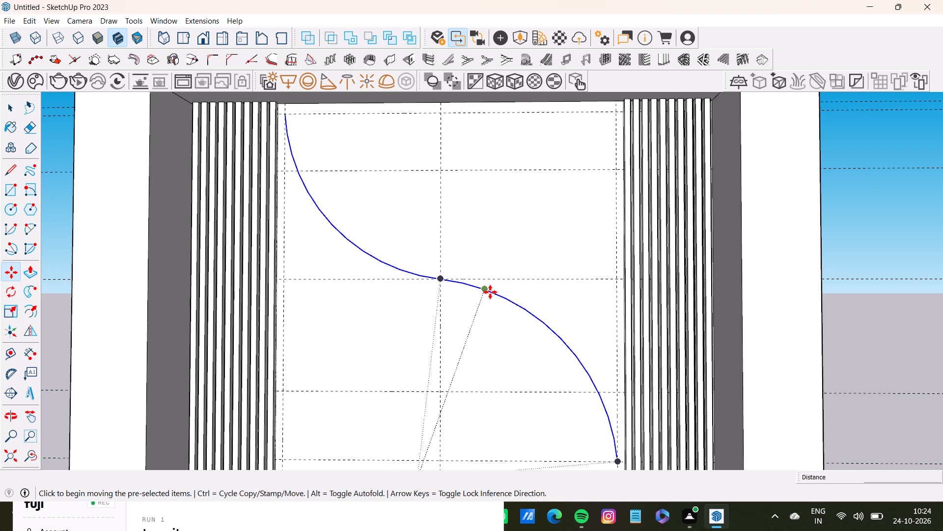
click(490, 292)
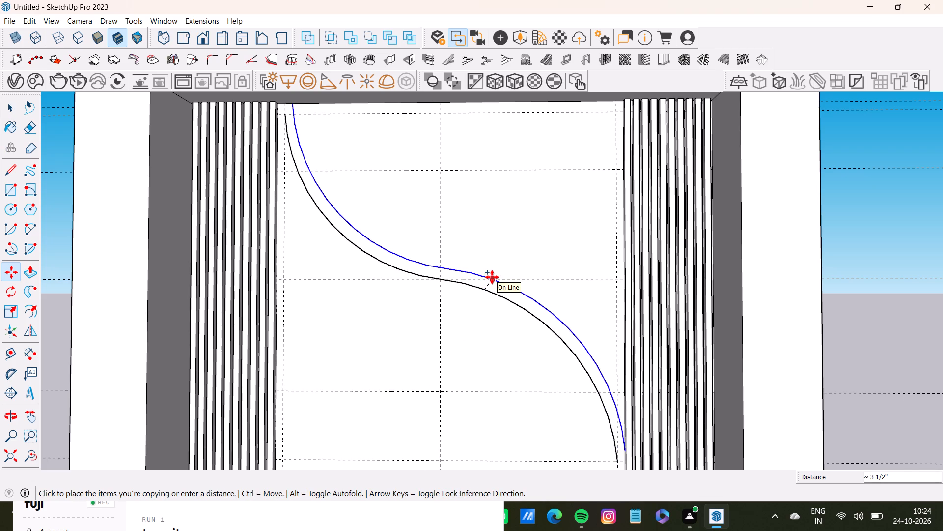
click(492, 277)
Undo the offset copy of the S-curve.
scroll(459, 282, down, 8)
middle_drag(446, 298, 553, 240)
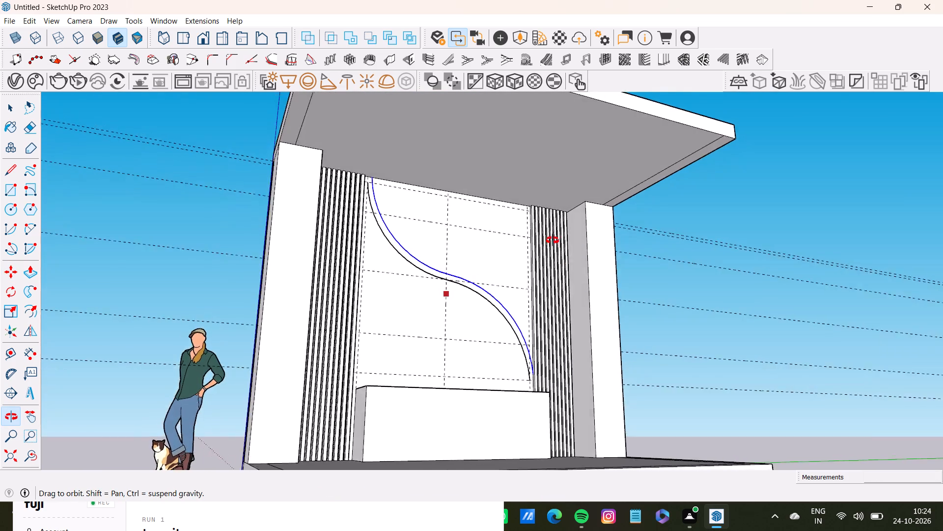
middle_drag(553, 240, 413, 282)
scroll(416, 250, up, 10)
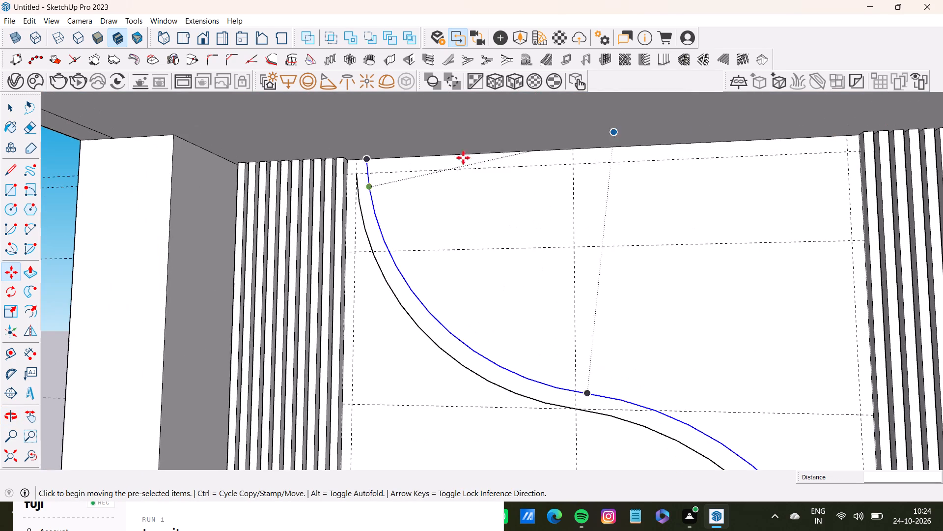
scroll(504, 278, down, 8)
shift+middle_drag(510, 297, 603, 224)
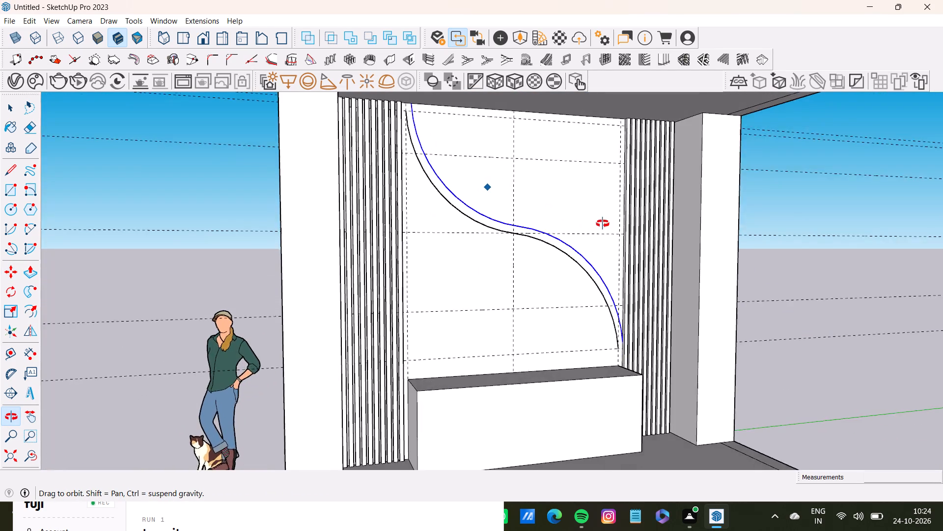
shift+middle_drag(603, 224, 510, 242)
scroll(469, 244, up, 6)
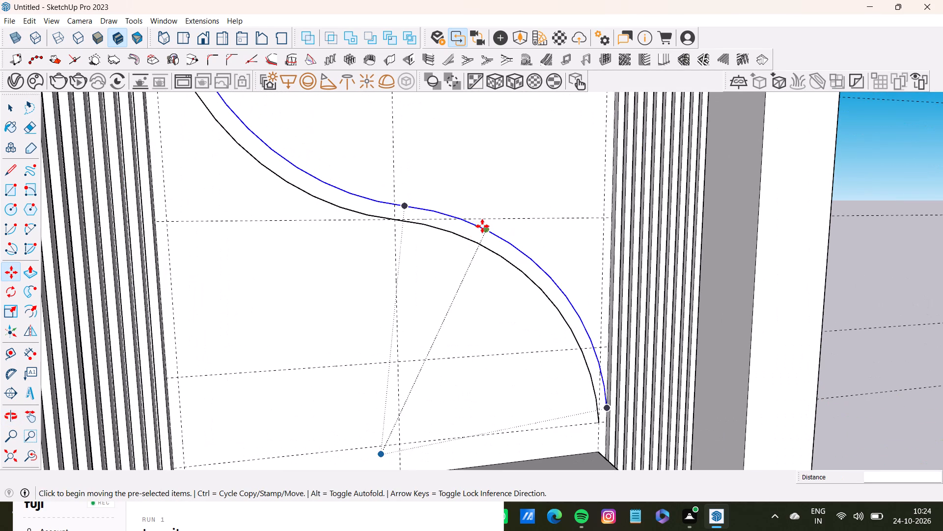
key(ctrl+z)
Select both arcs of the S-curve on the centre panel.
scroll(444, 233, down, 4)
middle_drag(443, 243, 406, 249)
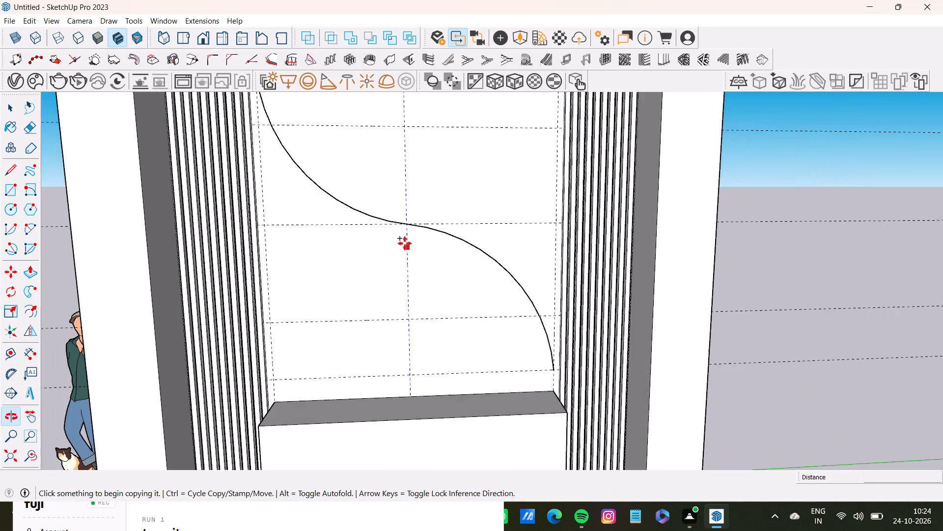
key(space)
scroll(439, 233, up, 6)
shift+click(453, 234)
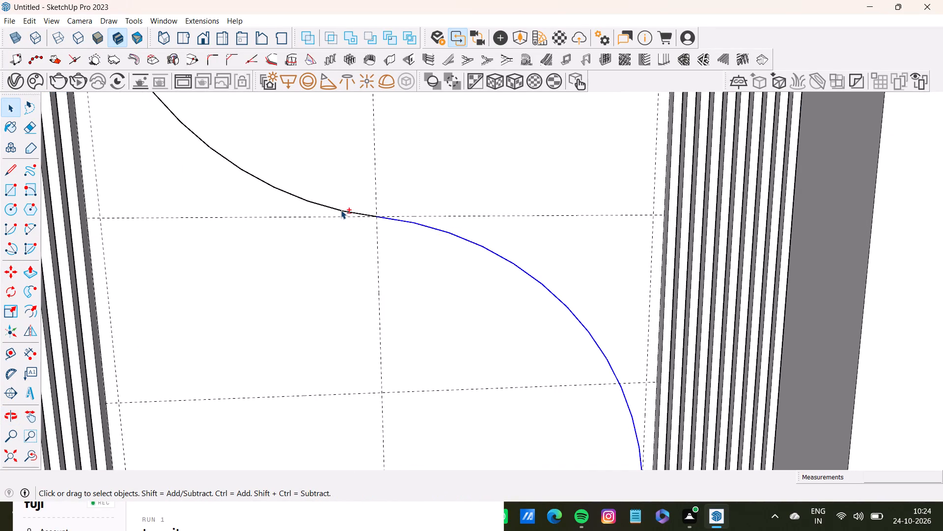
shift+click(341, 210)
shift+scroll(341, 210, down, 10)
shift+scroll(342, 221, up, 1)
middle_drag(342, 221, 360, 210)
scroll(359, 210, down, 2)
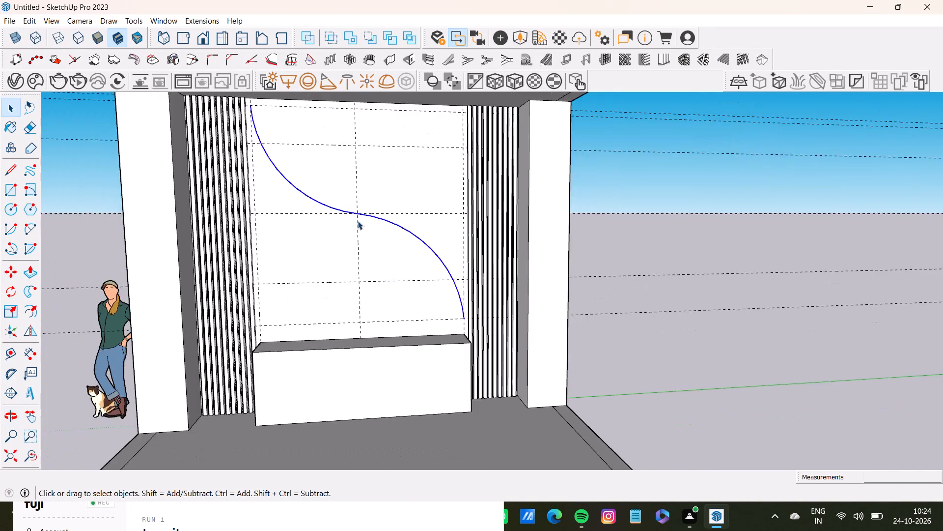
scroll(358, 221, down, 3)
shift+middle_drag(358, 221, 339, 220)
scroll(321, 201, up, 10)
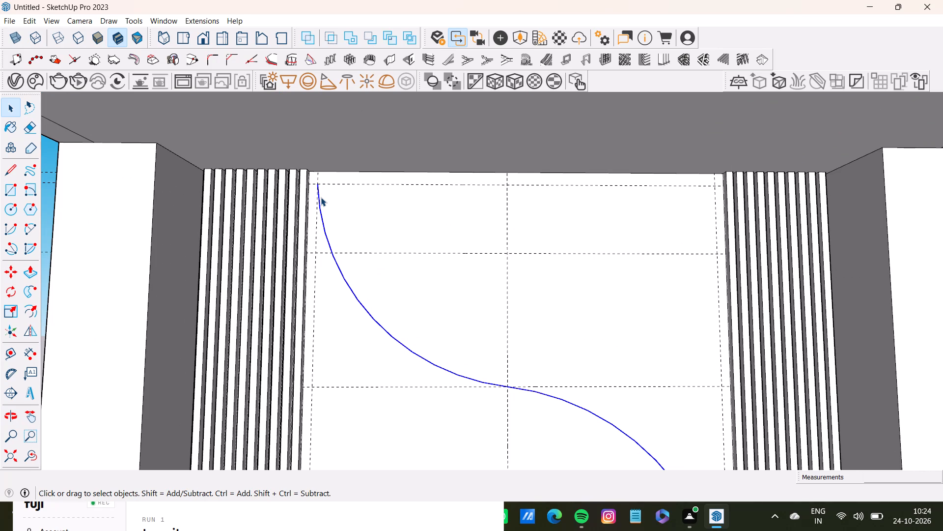
Draw a short vertical line from the S-curve's top end up to the centre panel's top edge.
scroll(339, 222, down, 7)
middle_drag(388, 264, 380, 239)
key(l)
scroll(352, 205, up, 10)
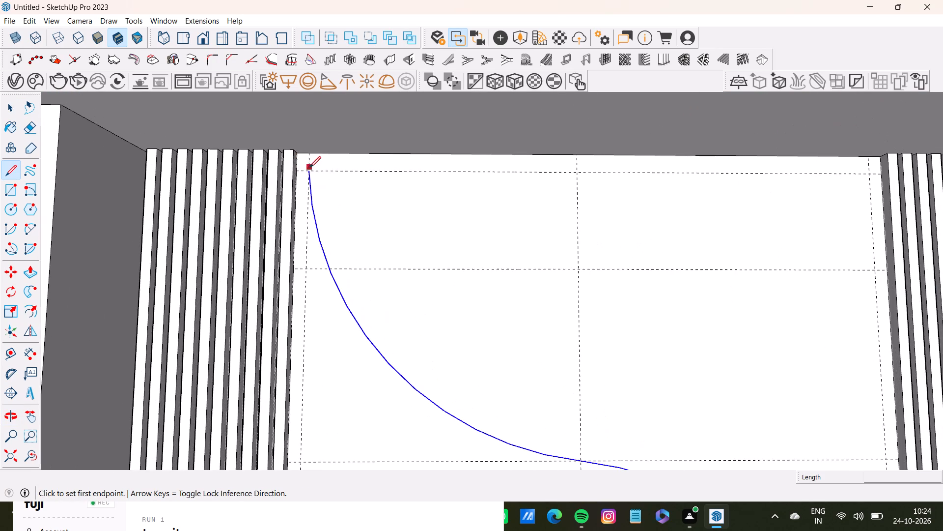
click(309, 173)
click(310, 155)
key(space)
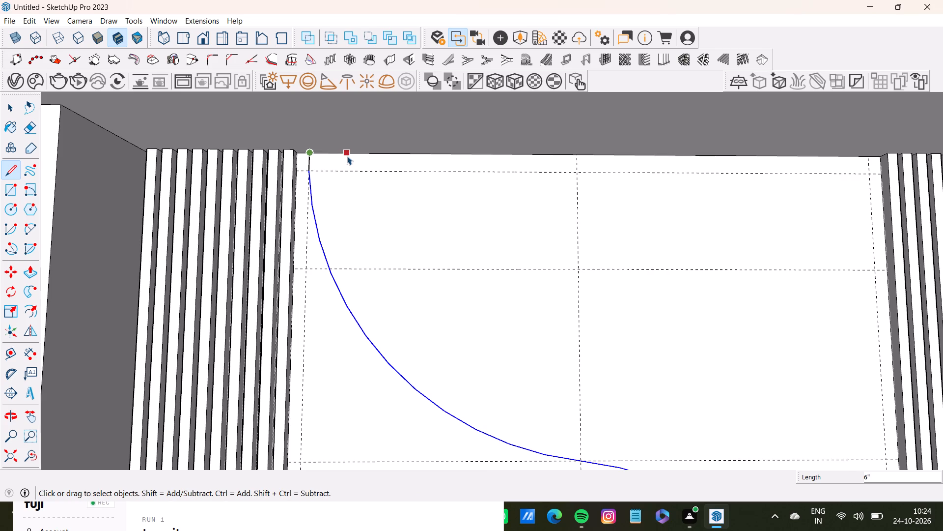
Select the short top line and both arcs, and begin moving them from a point near the S-curve's centre.
click(308, 165)
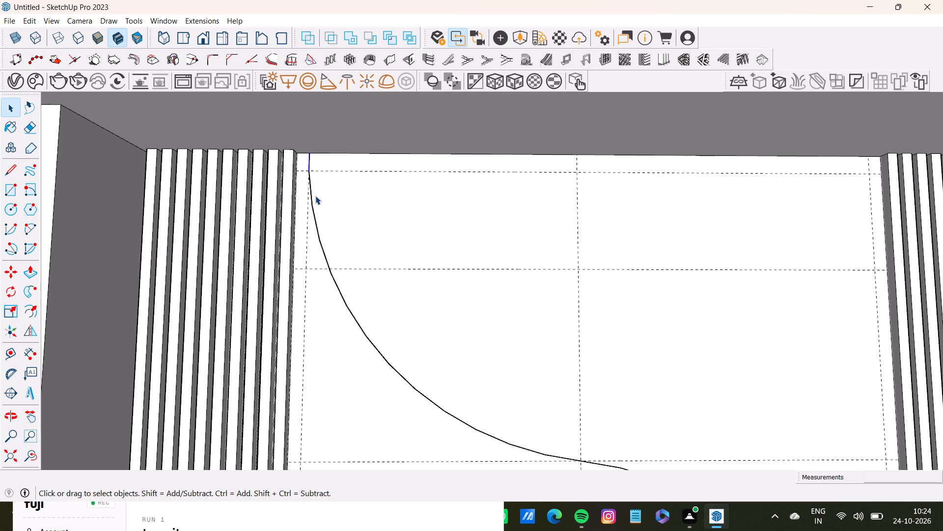
shift+click(313, 211)
shift+scroll(325, 232, down, 8)
shift+middle_drag(541, 323, 432, 209)
shift+scroll(454, 247, up, 7)
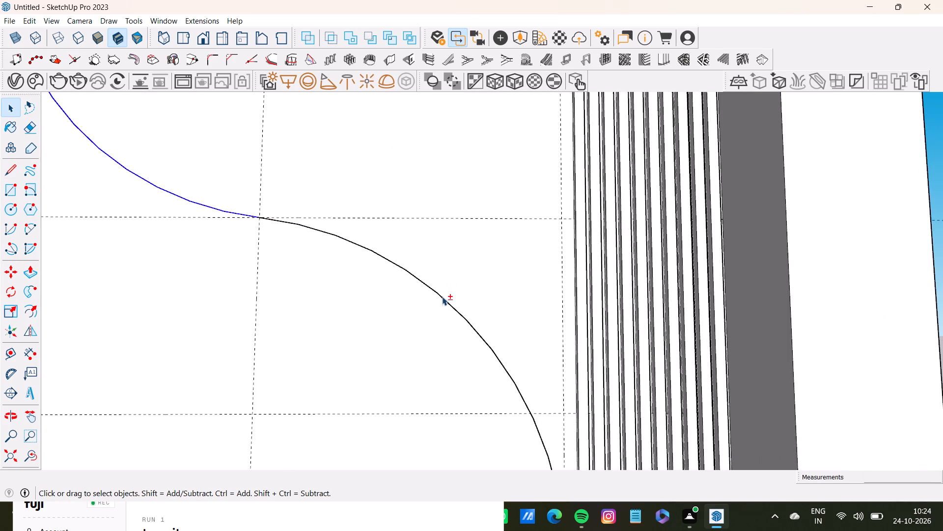
shift+click(442, 298)
shift+scroll(447, 297, down, 5)
shift+middle_drag(471, 316, 460, 228)
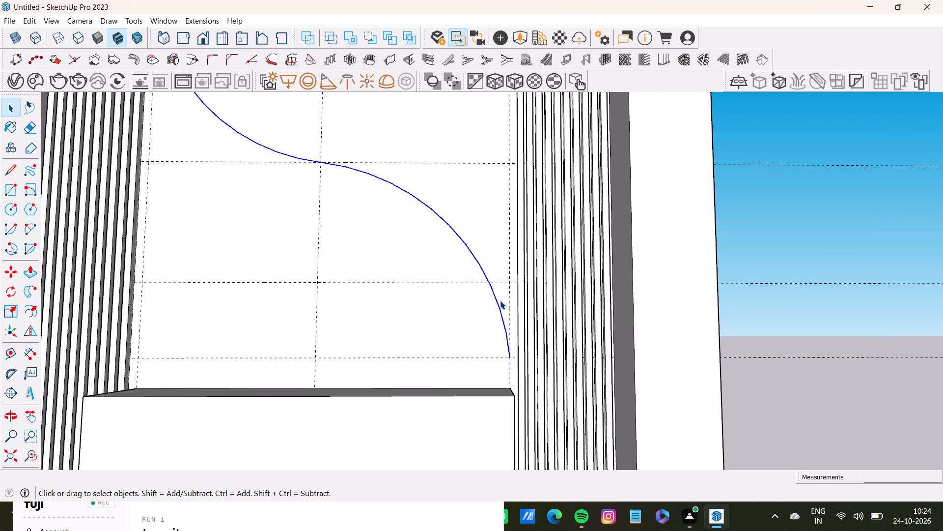
key(m)
click(338, 166)
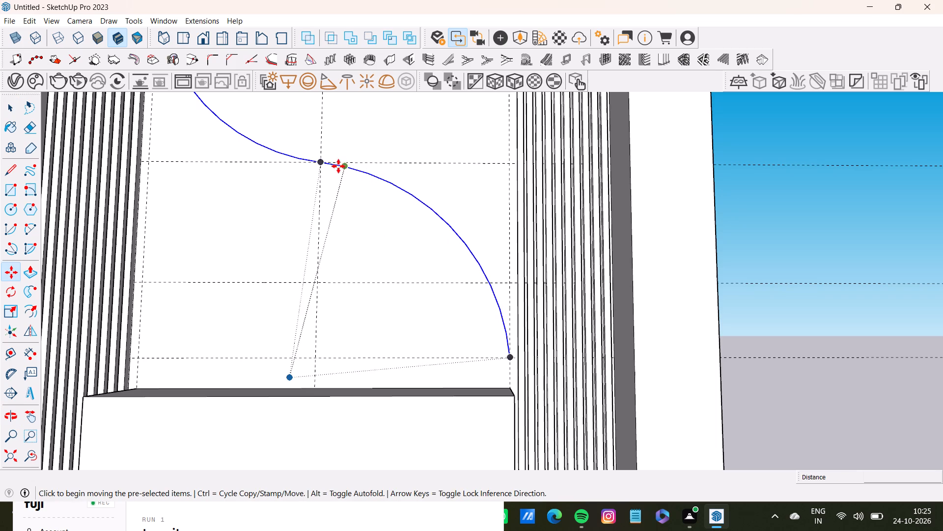
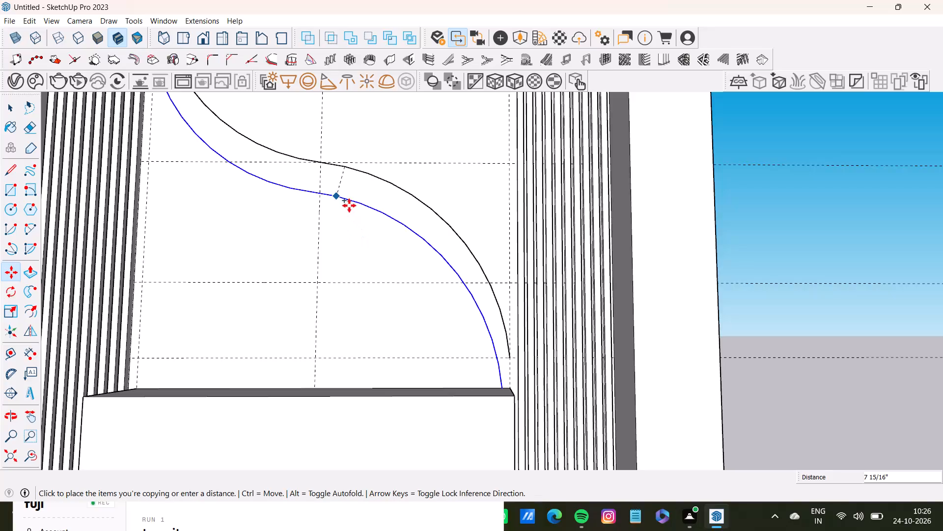
Place the copy of the S-curve about 4 3/8" from the original, offset diagonally down and to the left on the centre panel.
scroll(375, 199, down, 7)
middle_drag(360, 205, 403, 210)
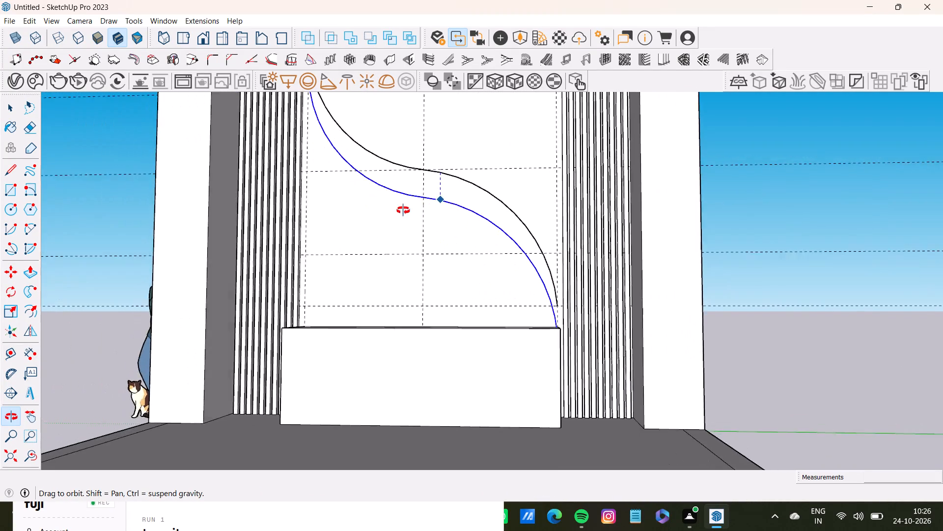
middle_drag(403, 210, 400, 204)
scroll(418, 184, up, 6)
middle_drag(418, 187, 365, 277)
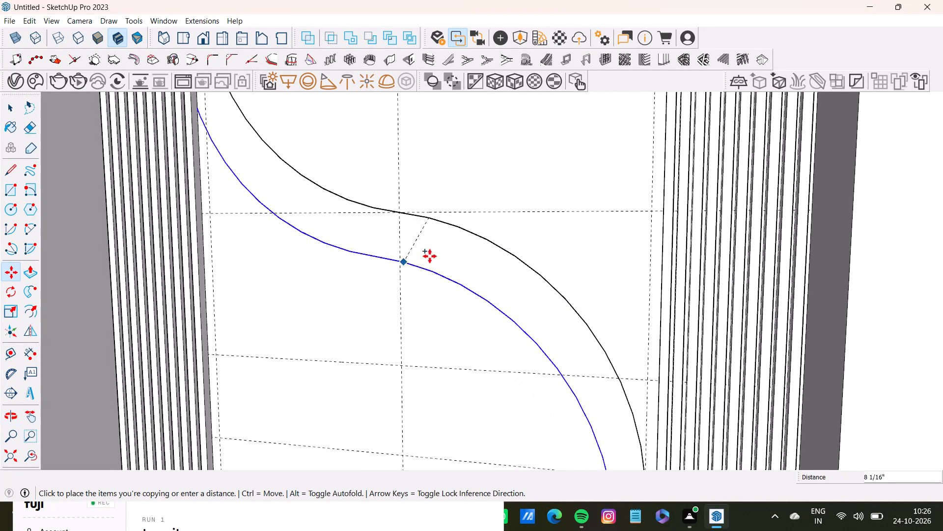
scroll(409, 233, up, 4)
middle_drag(411, 233, 368, 237)
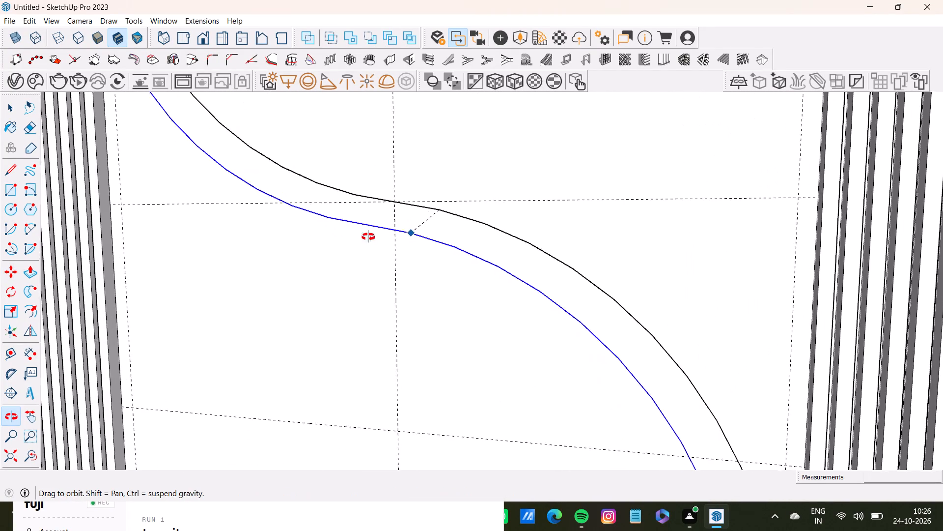
middle_drag(368, 237, 431, 225)
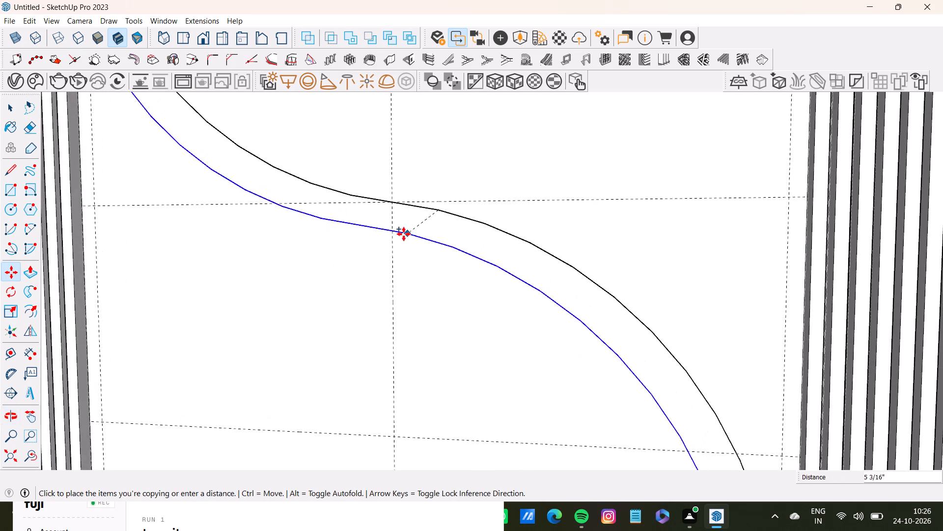
click(411, 229)
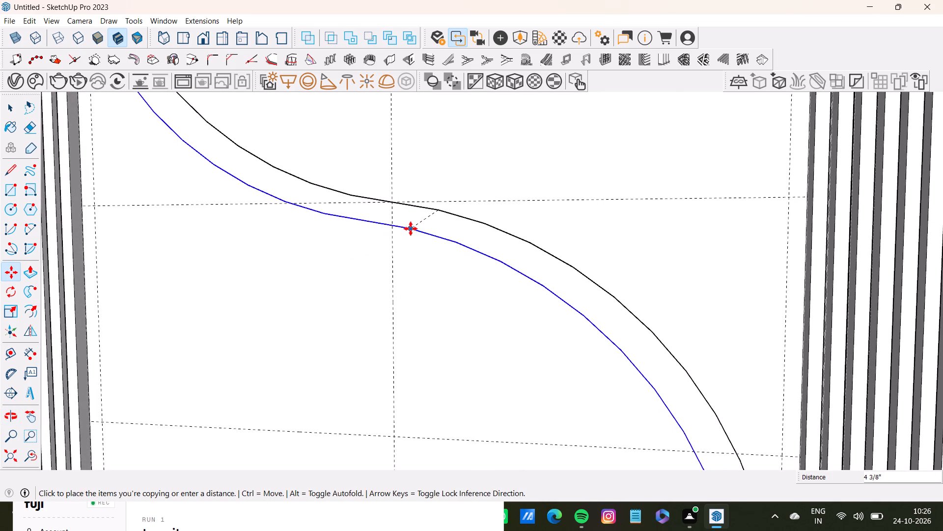
Move the copied S-curve about 2 1/2" further straight down on the centre panel.
scroll(405, 260, down, 15)
middle_drag(404, 273, 495, 258)
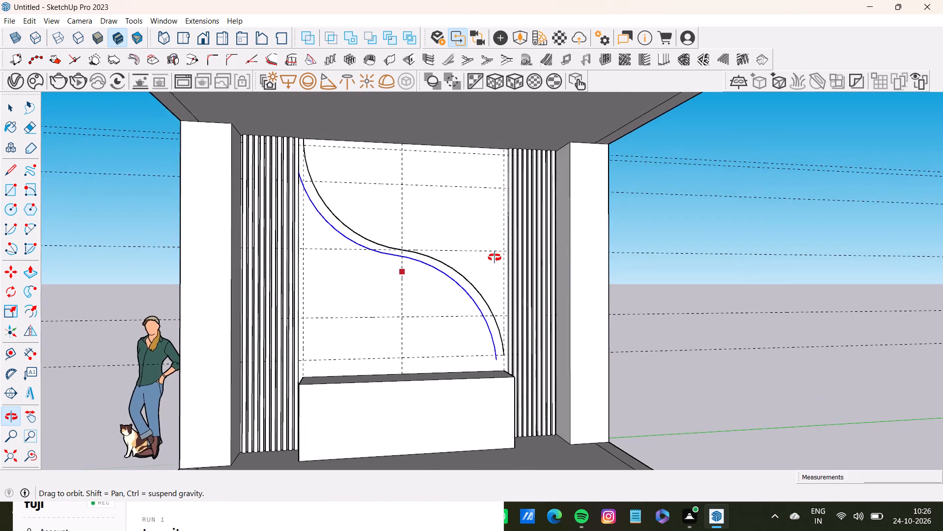
middle_drag(495, 258, 434, 249)
scroll(426, 287, up, 6)
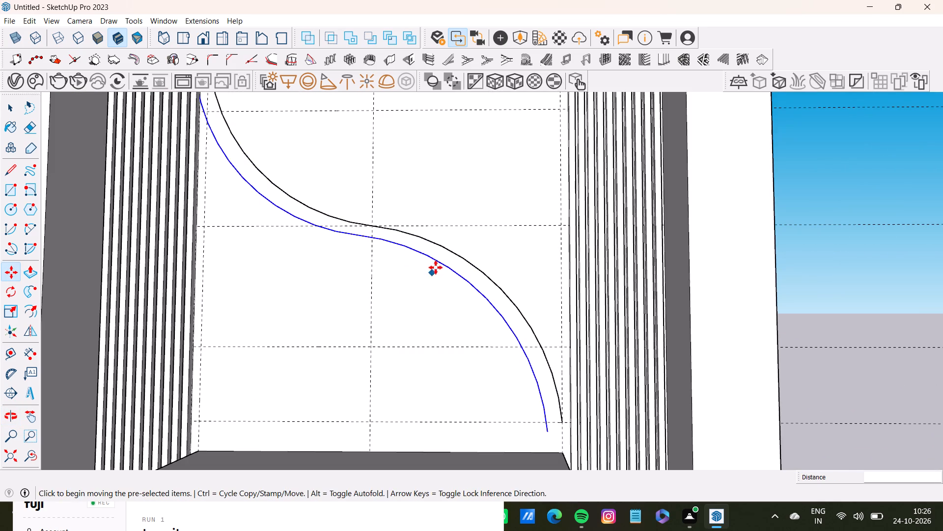
click(440, 265)
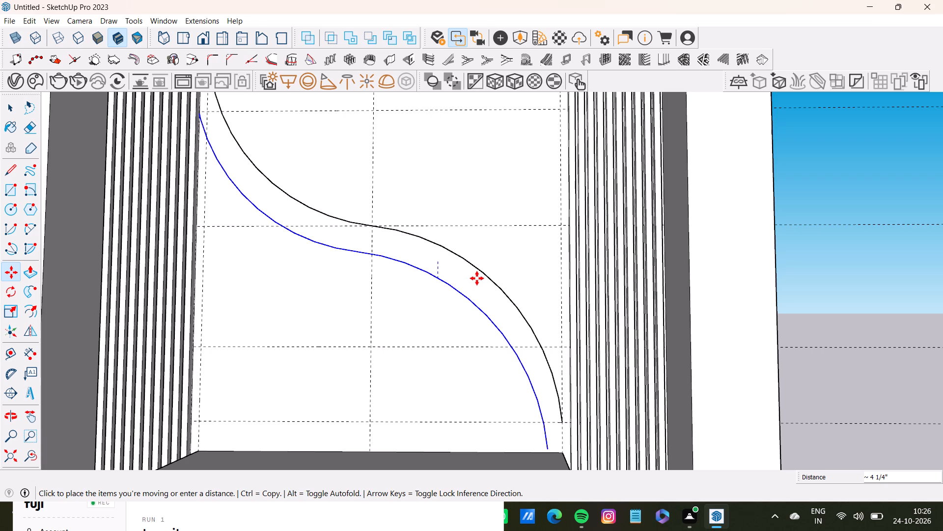
scroll(469, 283, down, 20)
scroll(469, 283, down, 2)
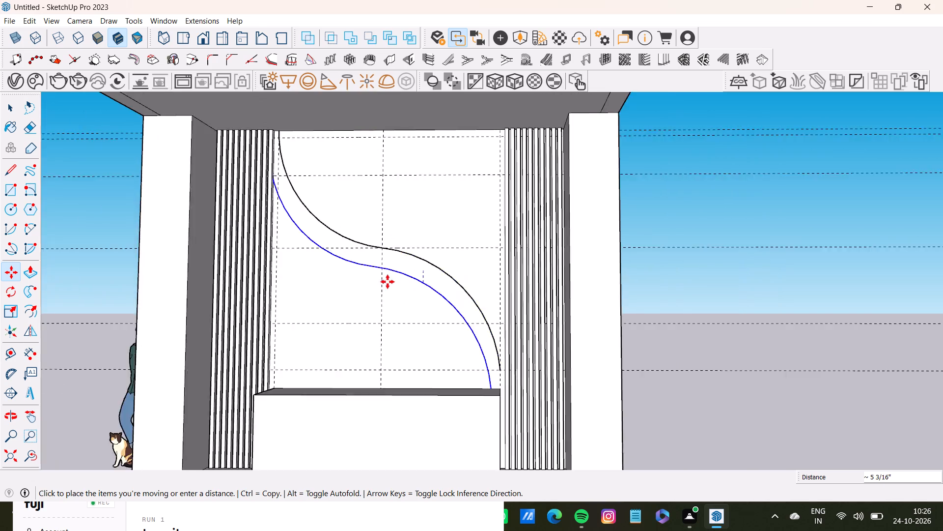
scroll(388, 282, down, 2)
shift+middle_drag(392, 280, 384, 275)
scroll(404, 274, up, 7)
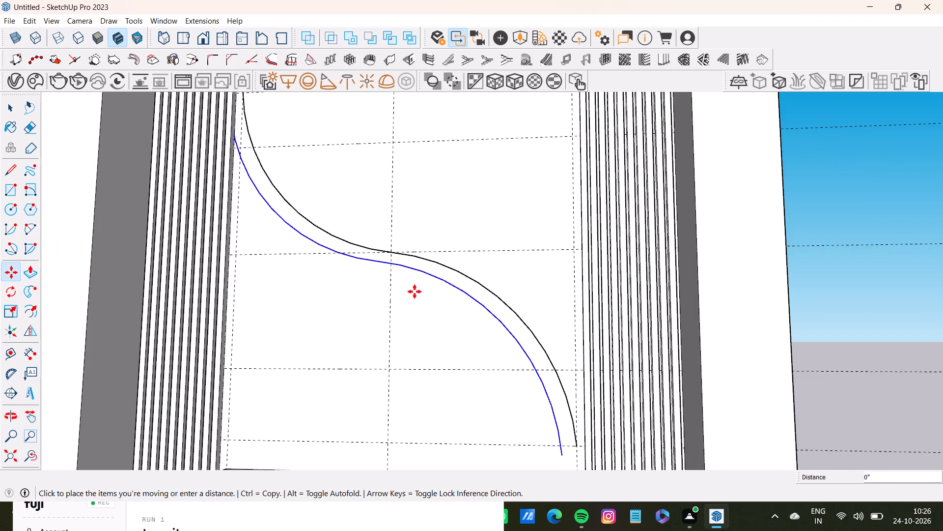
scroll(412, 299, down, 3)
shift+middle_drag(411, 299, 425, 277)
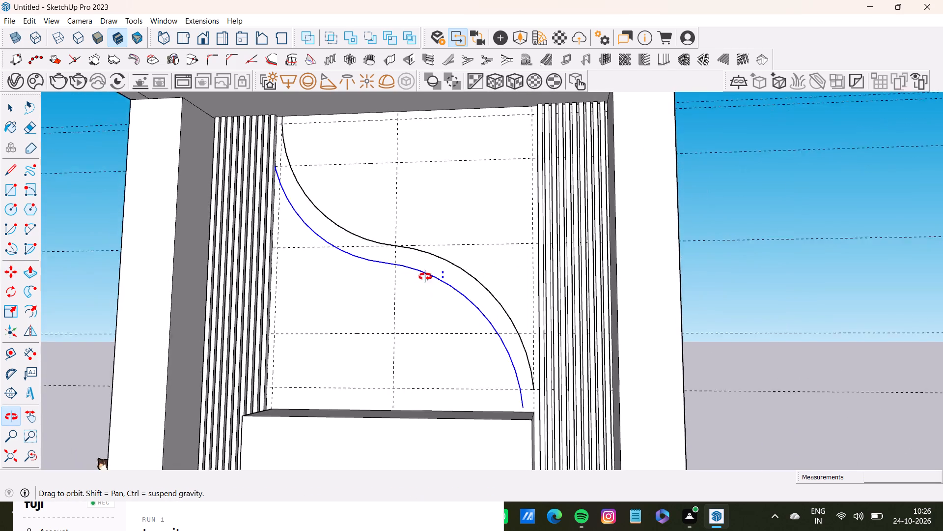
shift+middle_drag(425, 277, 426, 303)
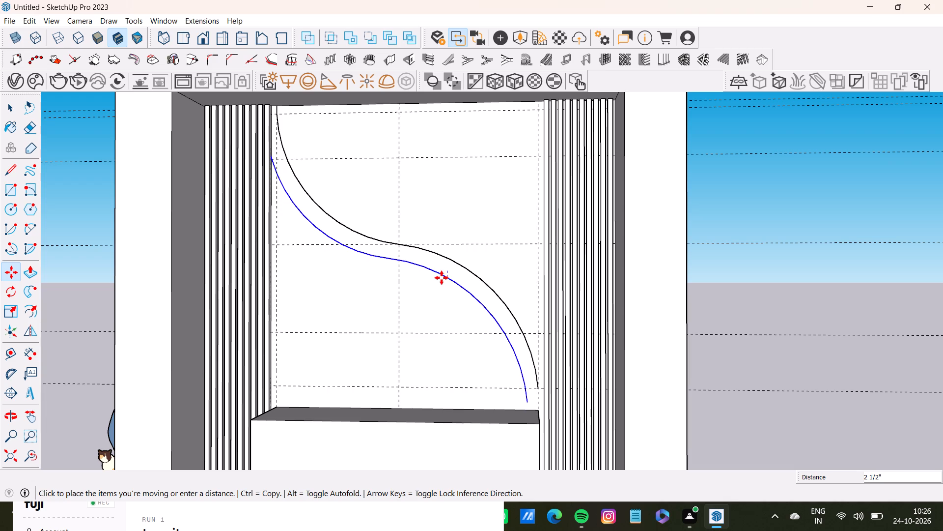
click(442, 278)
key(space)
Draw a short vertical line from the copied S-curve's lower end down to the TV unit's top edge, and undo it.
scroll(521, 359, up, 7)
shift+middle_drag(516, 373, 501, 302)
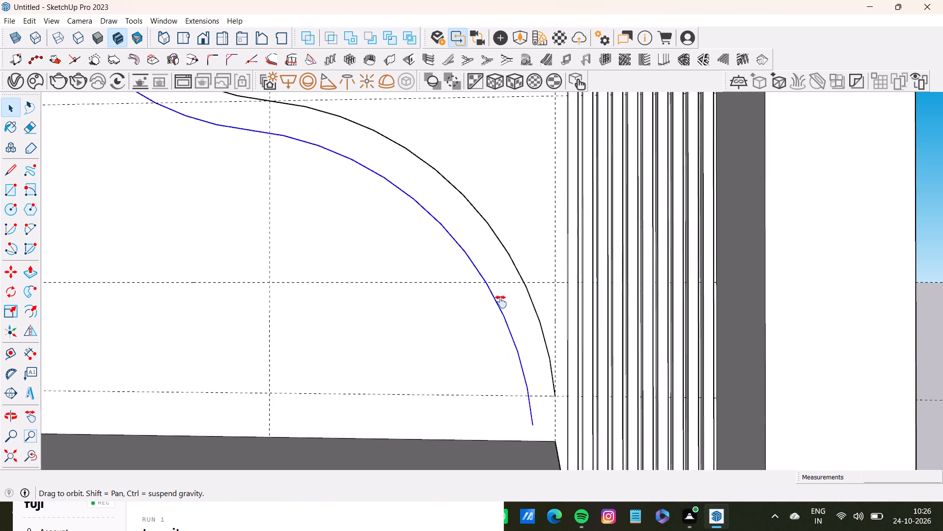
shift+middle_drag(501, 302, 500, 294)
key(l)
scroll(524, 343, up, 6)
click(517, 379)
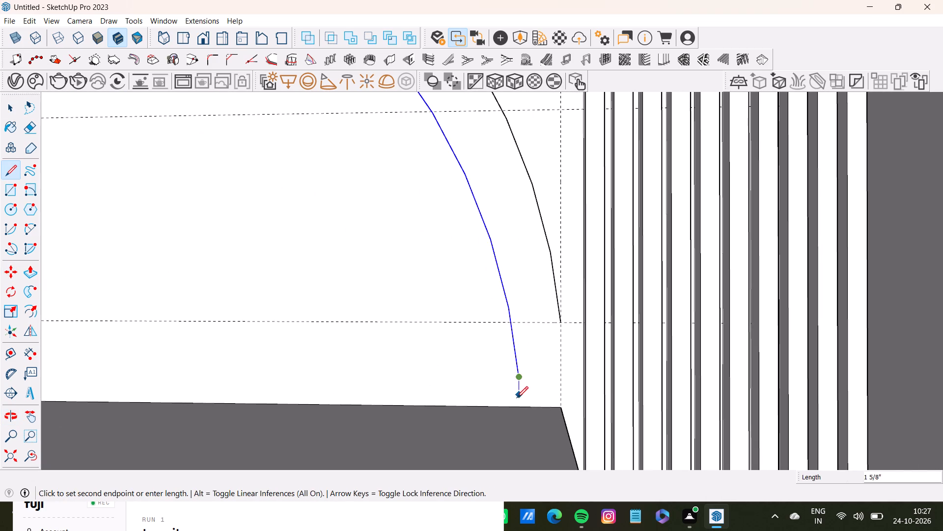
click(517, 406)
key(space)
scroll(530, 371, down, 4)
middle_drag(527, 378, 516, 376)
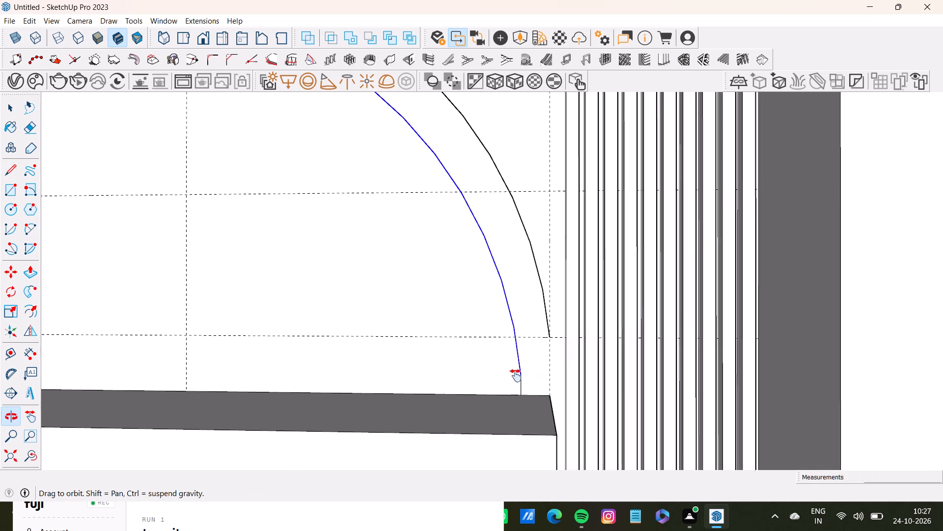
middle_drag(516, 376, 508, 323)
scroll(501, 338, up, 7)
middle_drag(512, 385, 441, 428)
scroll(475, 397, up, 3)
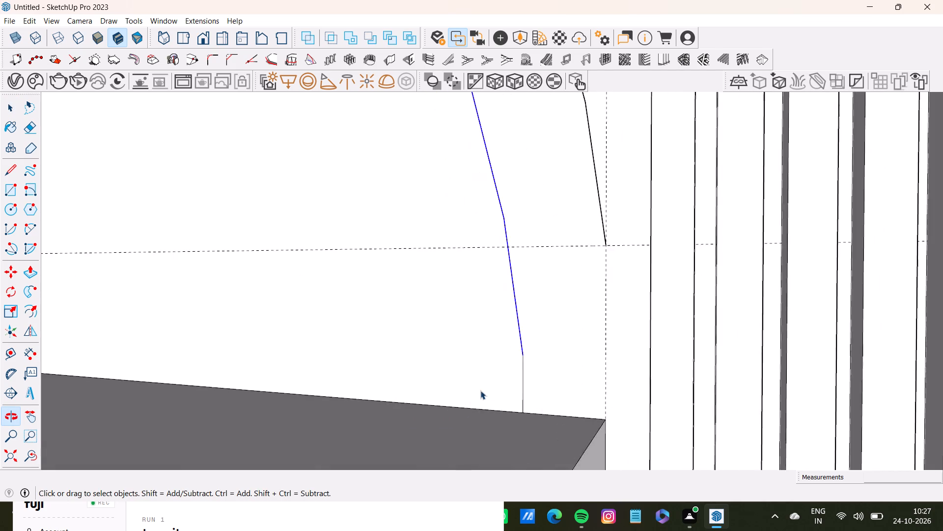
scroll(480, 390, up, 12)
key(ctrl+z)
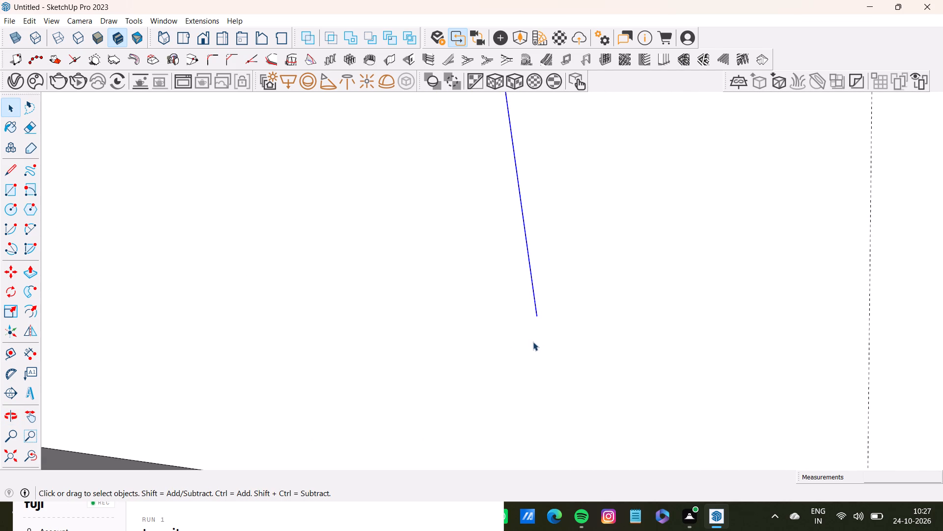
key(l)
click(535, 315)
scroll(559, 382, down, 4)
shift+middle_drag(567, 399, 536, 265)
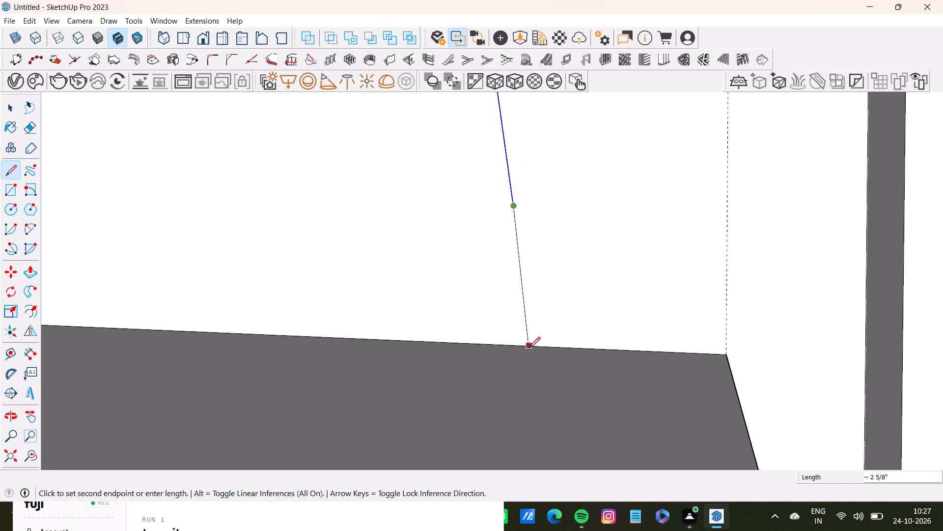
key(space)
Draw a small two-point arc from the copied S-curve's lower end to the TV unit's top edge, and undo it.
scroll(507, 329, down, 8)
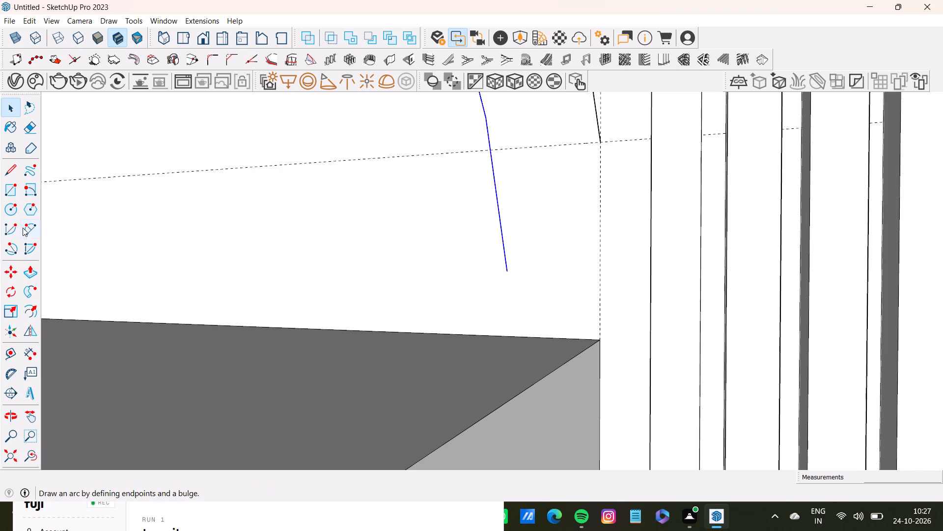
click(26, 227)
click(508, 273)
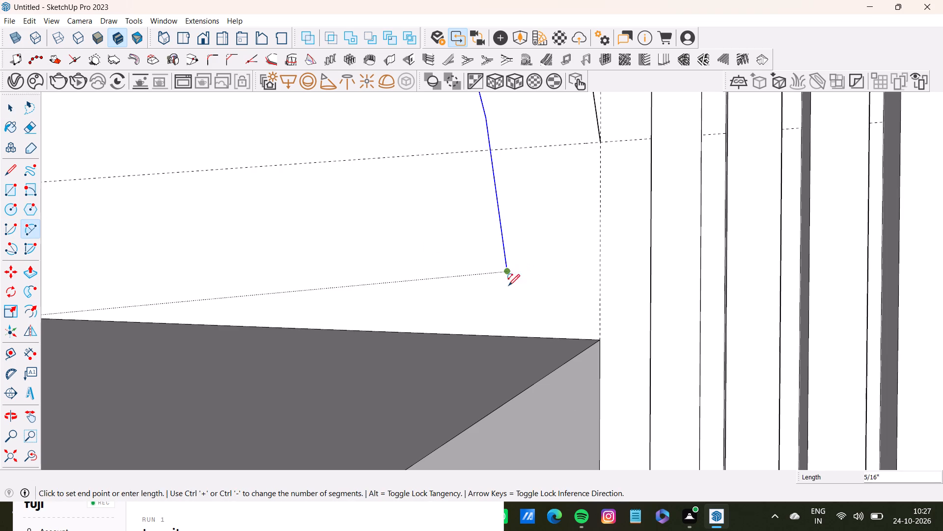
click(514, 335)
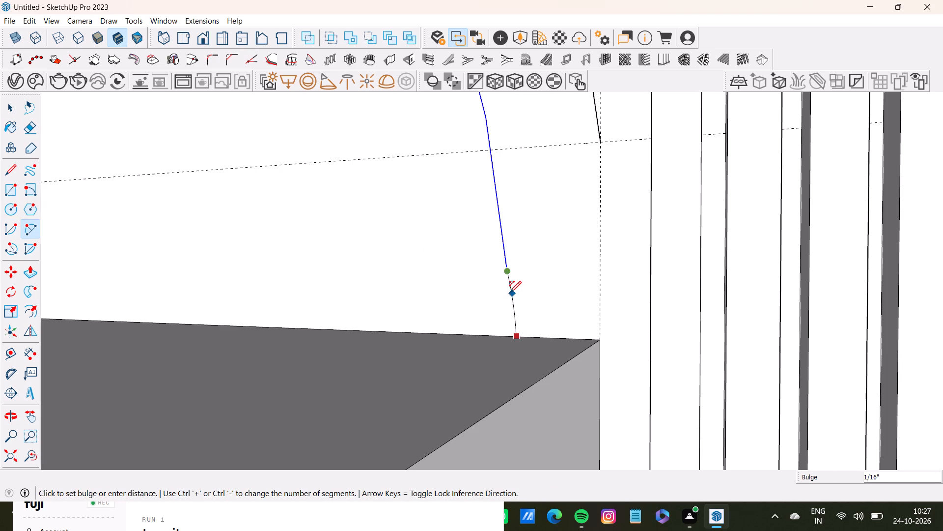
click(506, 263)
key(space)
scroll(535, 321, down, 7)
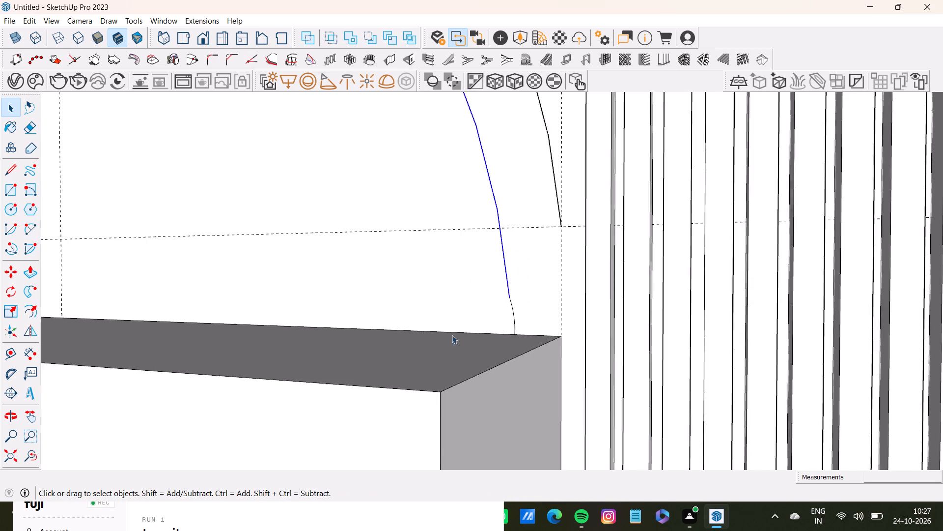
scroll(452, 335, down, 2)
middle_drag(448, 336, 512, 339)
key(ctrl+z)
Draw a short, slightly slanted line from the copied S-curve's lower end to the TV unit's top edge, continuing the curve's direction.
scroll(453, 300, down, 4)
middle_drag(449, 306, 415, 308)
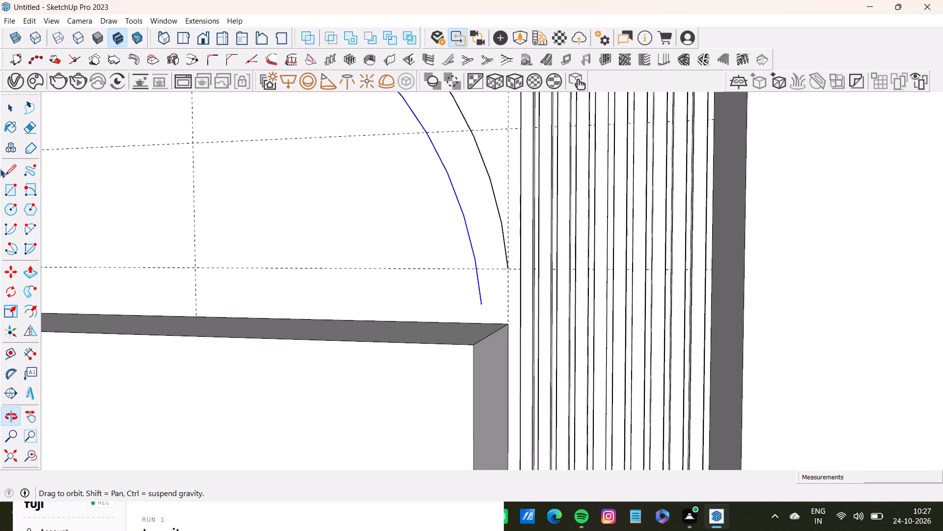
click(11, 167)
scroll(429, 314, up, 10)
click(492, 304)
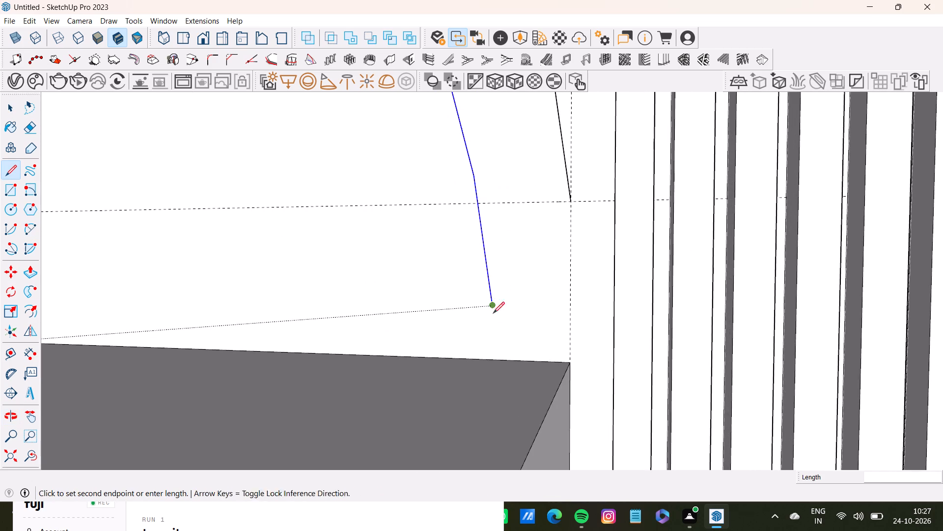
click(502, 361)
scroll(416, 337, down, 5)
scroll(416, 338, up, 1)
middle_drag(416, 338, 420, 336)
scroll(479, 290, up, 4)
key(space)
Select both arcs of the copied S-curve together with the short line that extends it to the TV unit.
scroll(483, 272, down, 20)
scroll(483, 272, down, 2)
shift+middle_drag(414, 317, 544, 319)
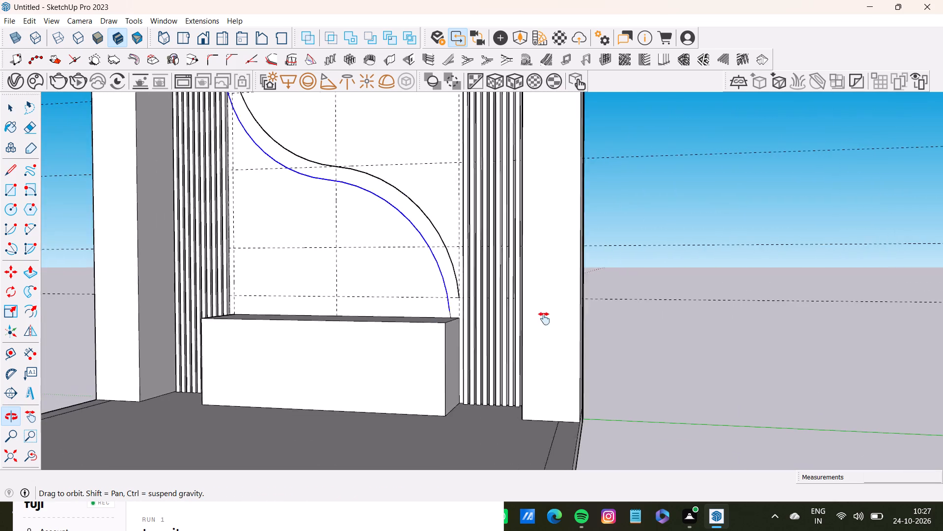
shift+middle_drag(544, 319, 531, 366)
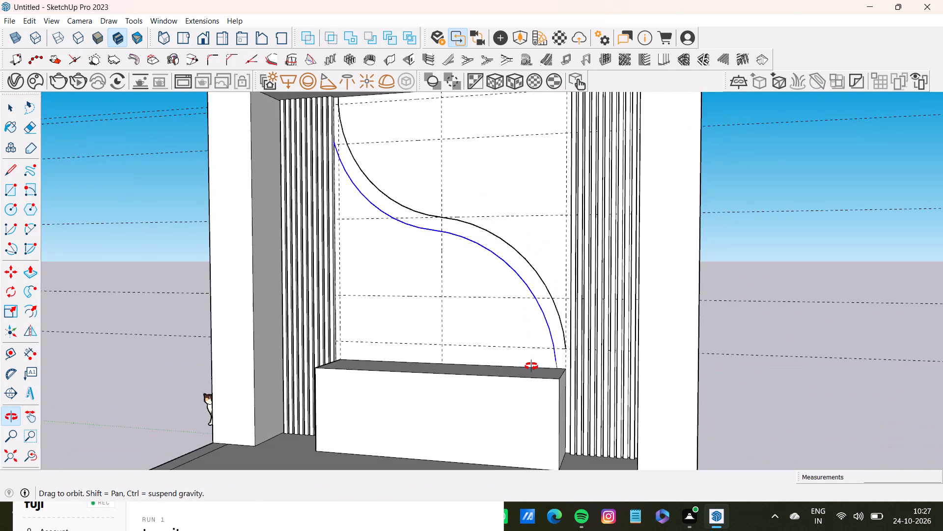
shift+middle_drag(531, 366, 531, 357)
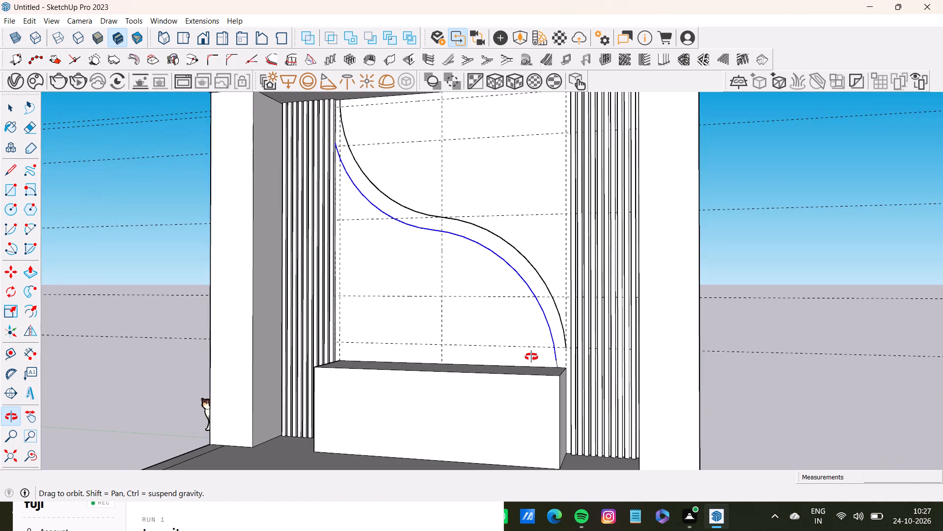
shift+middle_drag(531, 357, 574, 351)
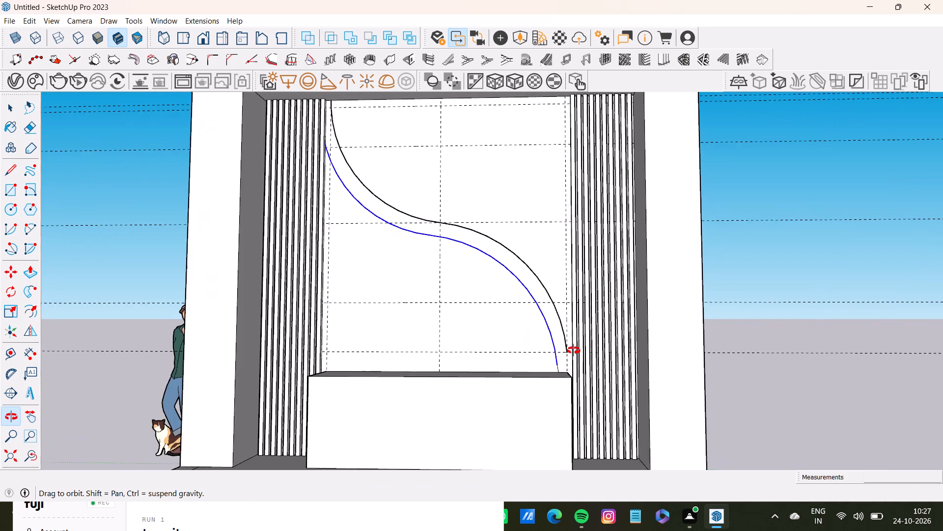
shift+middle_drag(574, 351, 533, 371)
scroll(538, 370, up, 13)
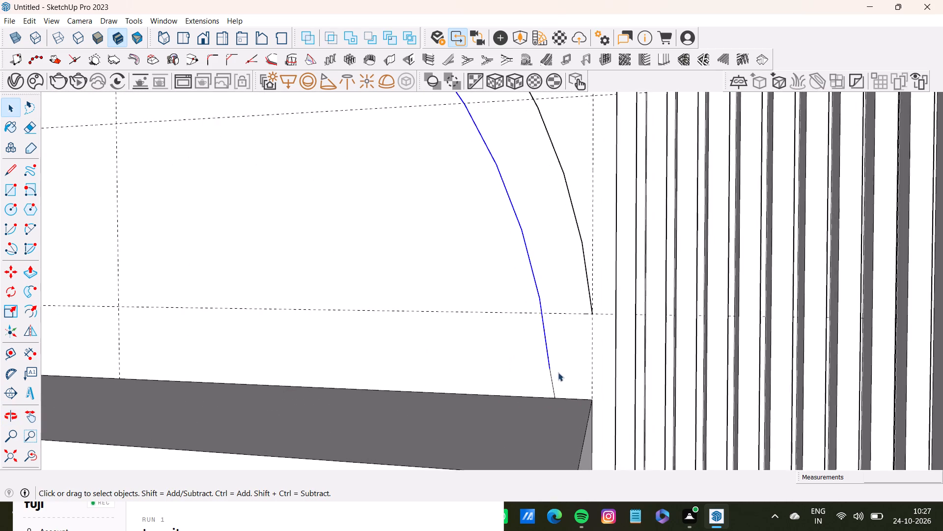
scroll(558, 372, up, 5)
click(551, 377)
click(547, 354)
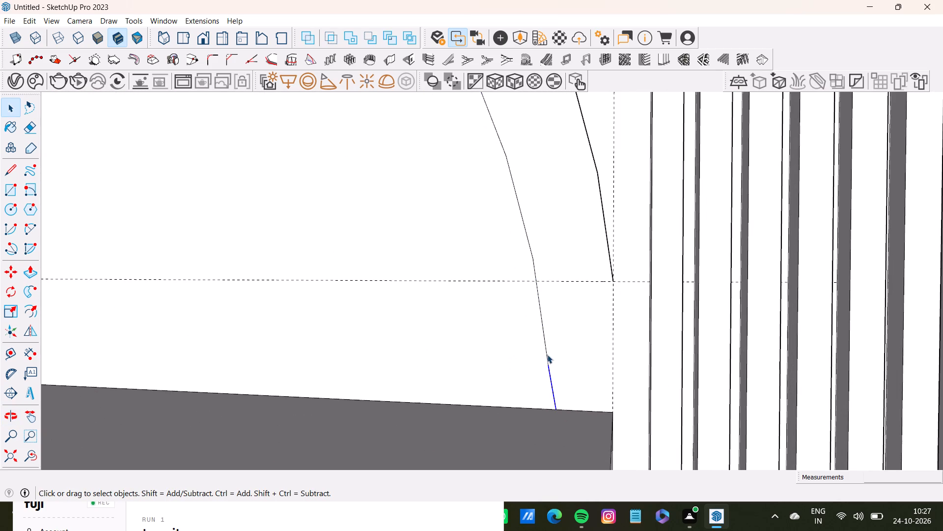
shift+click(552, 380)
shift+scroll(551, 374, down, 10)
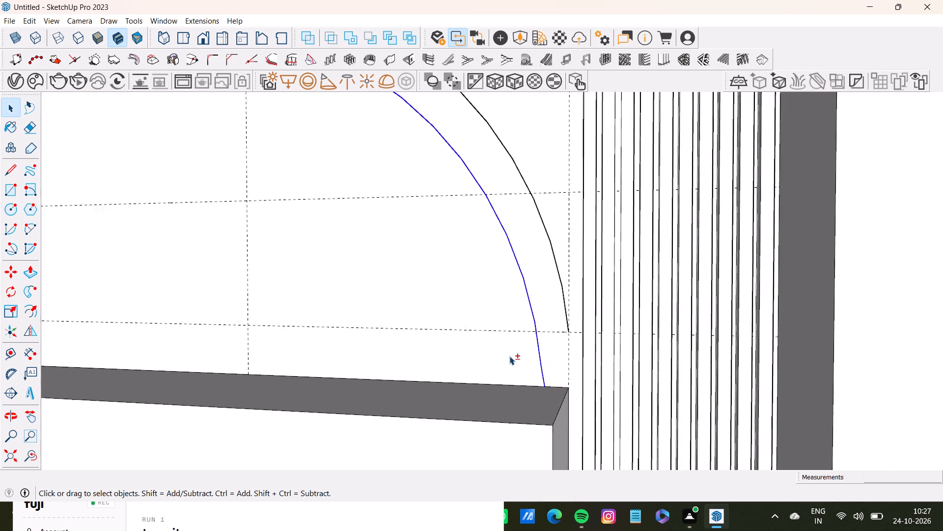
shift+scroll(509, 356, down, 11)
shift+middle_drag(470, 343, 537, 381)
shift+scroll(459, 309, up, 14)
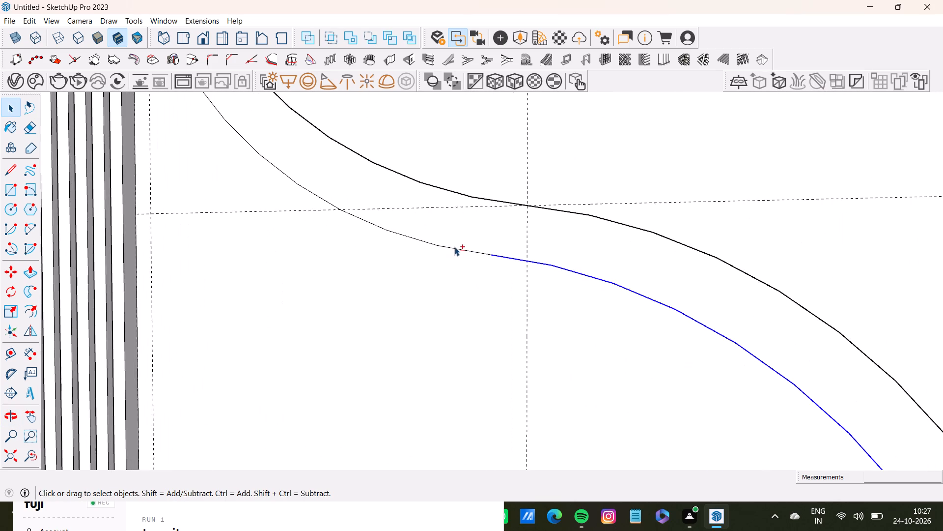
shift+click(462, 247)
shift+scroll(443, 251, down, 7)
shift+click(448, 242)
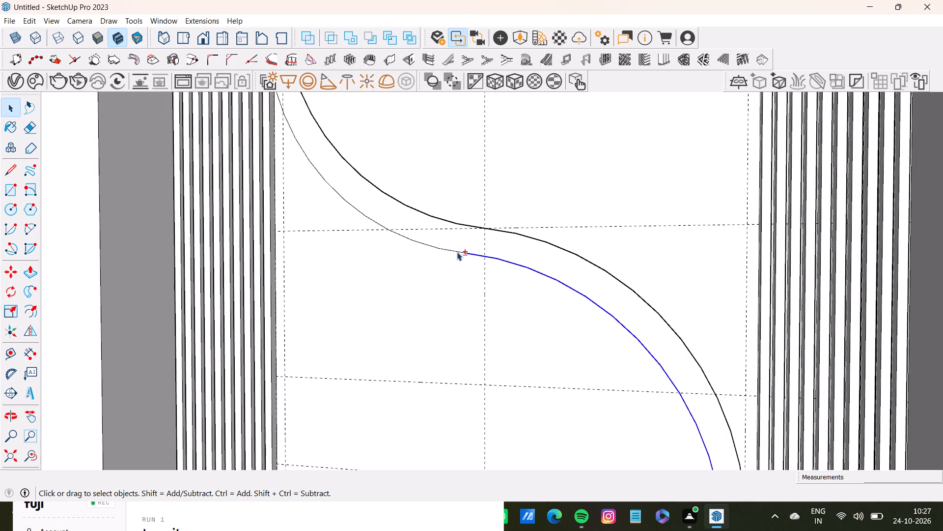
shift+click(457, 252)
Draw a vertical line from the original S-curve's lower end down to the TV unit's back corner.
shift+scroll(449, 249, down, 3)
shift+scroll(368, 144, up, 4)
shift+scroll(327, 148, down, 6)
shift+middle_drag(327, 151, 343, 212)
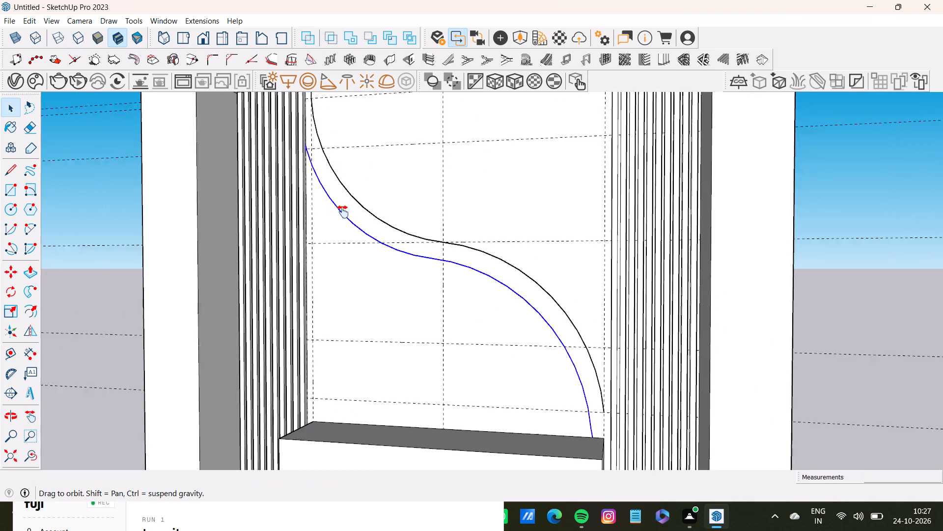
shift+middle_drag(343, 212, 547, 269)
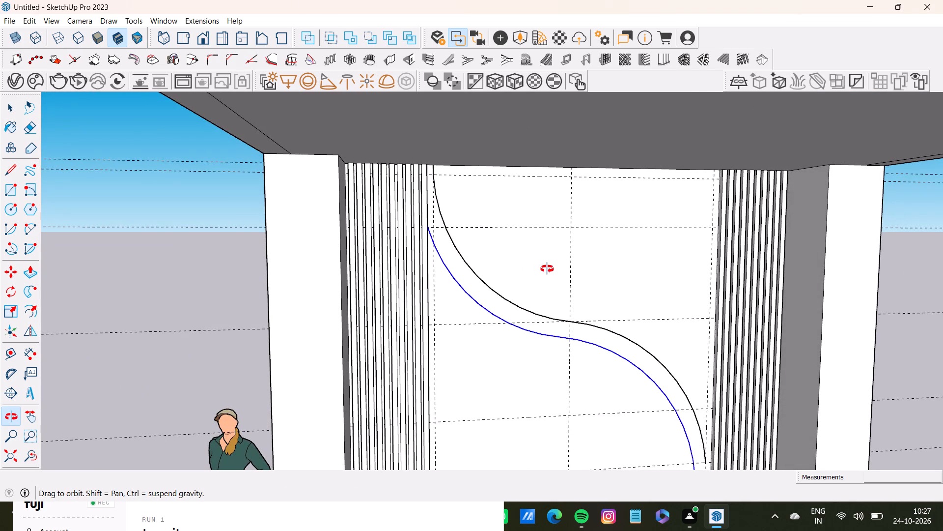
shift+middle_drag(547, 269, 536, 210)
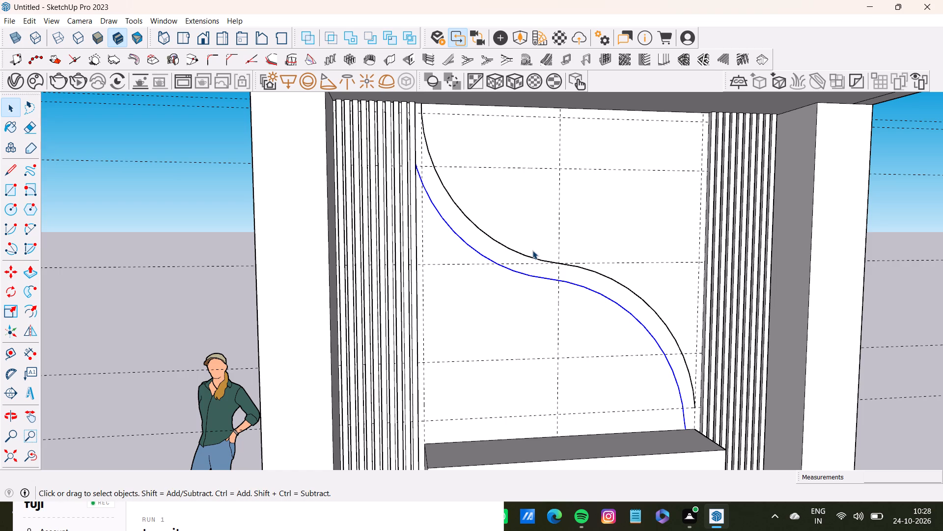
scroll(530, 226, down, 9)
shift+middle_drag(589, 267, 475, 285)
scroll(515, 280, down, 8)
shift+middle_drag(561, 297, 411, 295)
scroll(533, 315, up, 11)
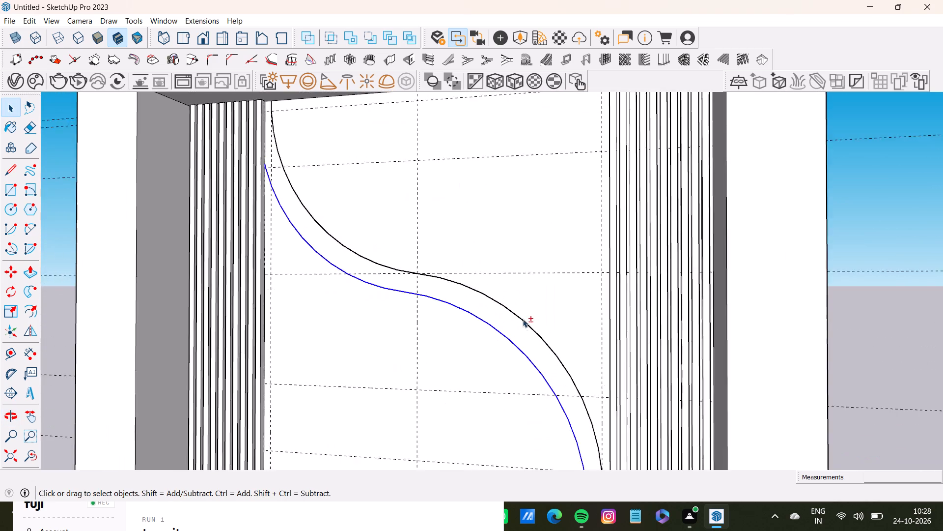
scroll(523, 319, up, 3)
shift+scroll(254, 170, down, 8)
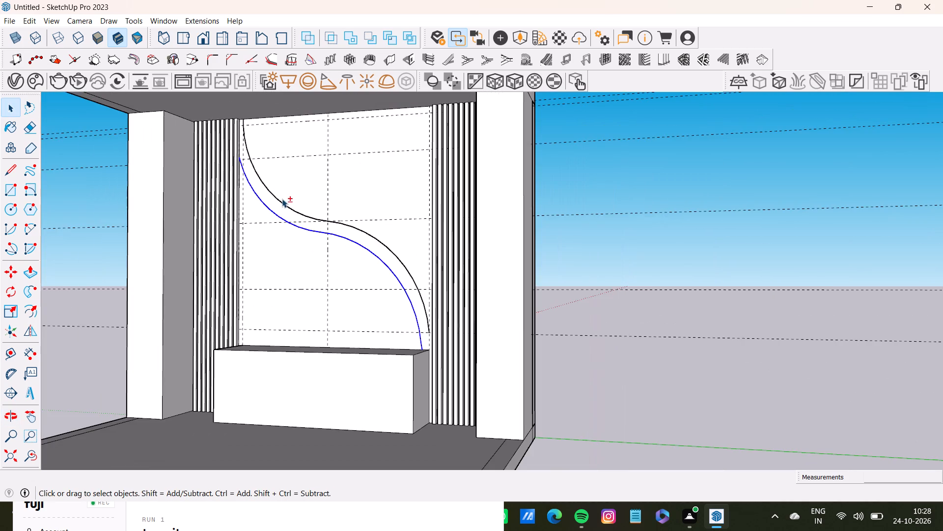
shift+middle_drag(282, 199, 308, 199)
scroll(542, 370, up, 11)
middle_drag(410, 334, 480, 356)
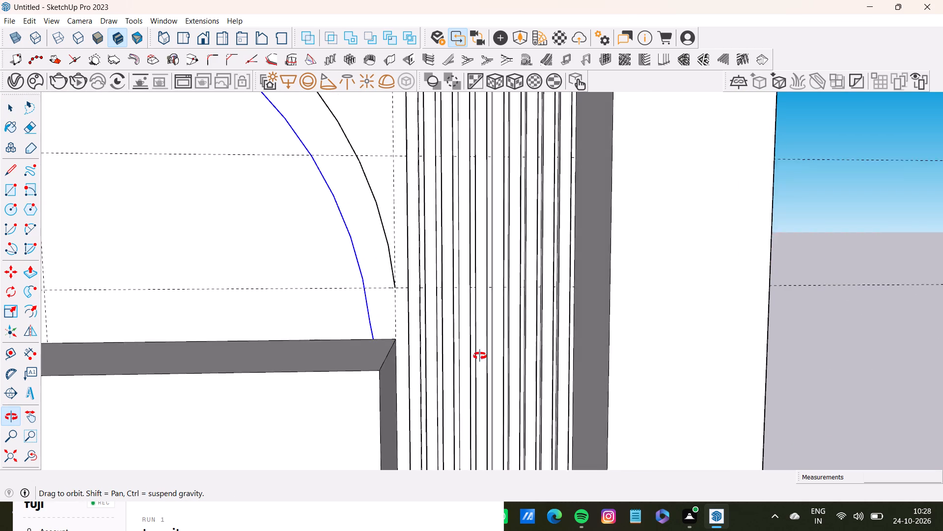
middle_drag(480, 356, 439, 379)
click(11, 167)
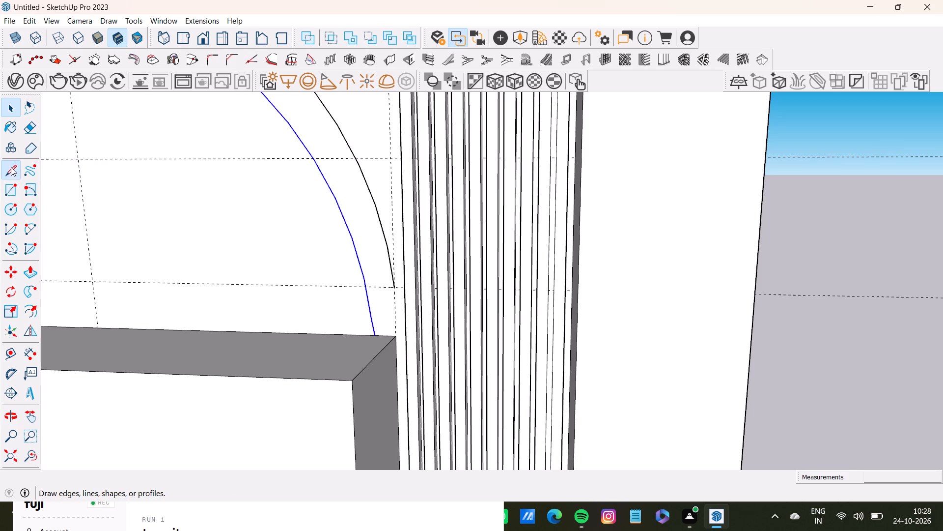
scroll(326, 283, up, 7)
click(438, 285)
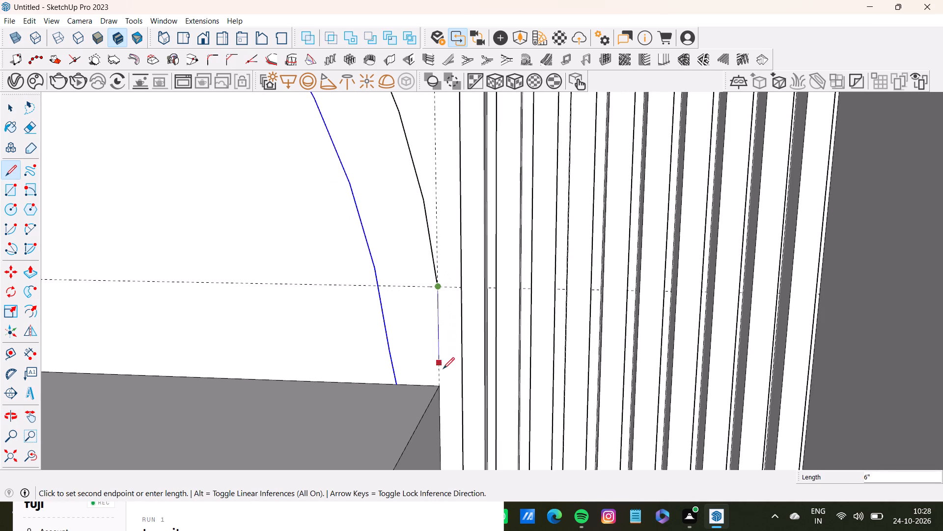
click(439, 385)
Examine the band between the two S-curves, from its closed lower end up to where it meets the slatted panel.
scroll(372, 347, down, 5)
middle_drag(369, 352, 508, 353)
scroll(409, 346, down, 2)
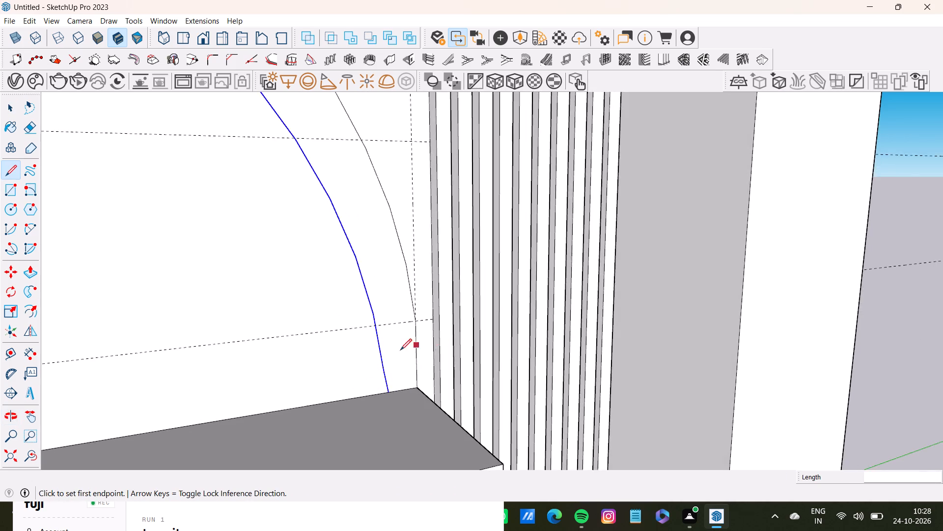
scroll(400, 350, down, 6)
middle_drag(391, 355, 348, 381)
scroll(348, 379, down, 8)
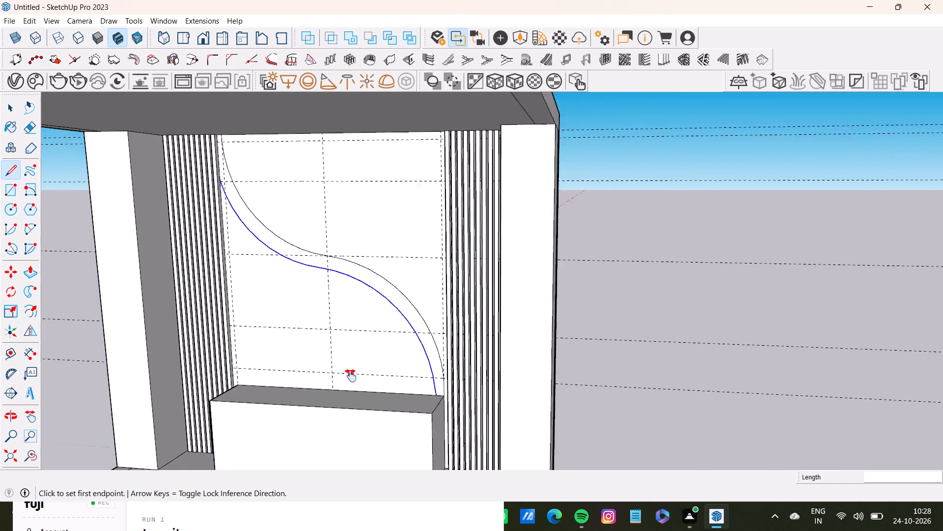
shift+middle_drag(351, 376, 496, 442)
scroll(349, 245, up, 13)
scroll(401, 248, down, 10)
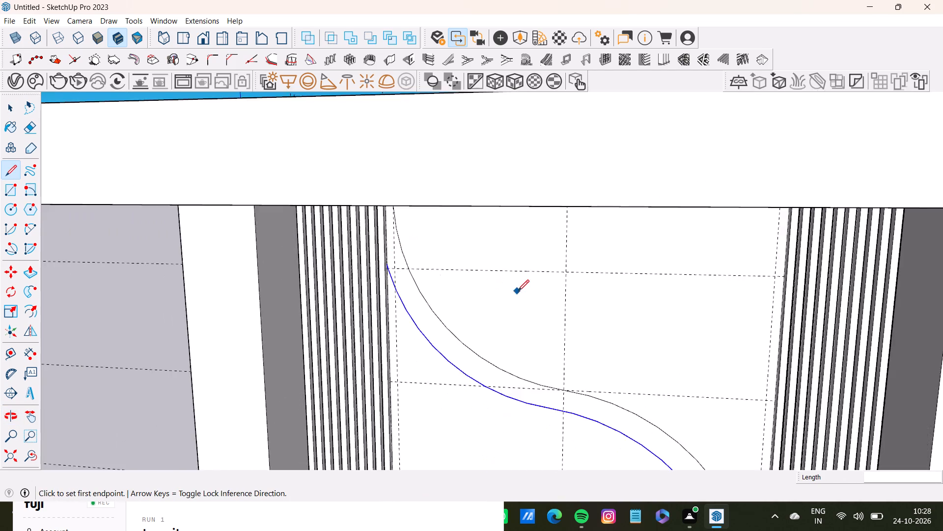
scroll(518, 291, down, 2)
middle_drag(531, 304, 480, 212)
key(space)
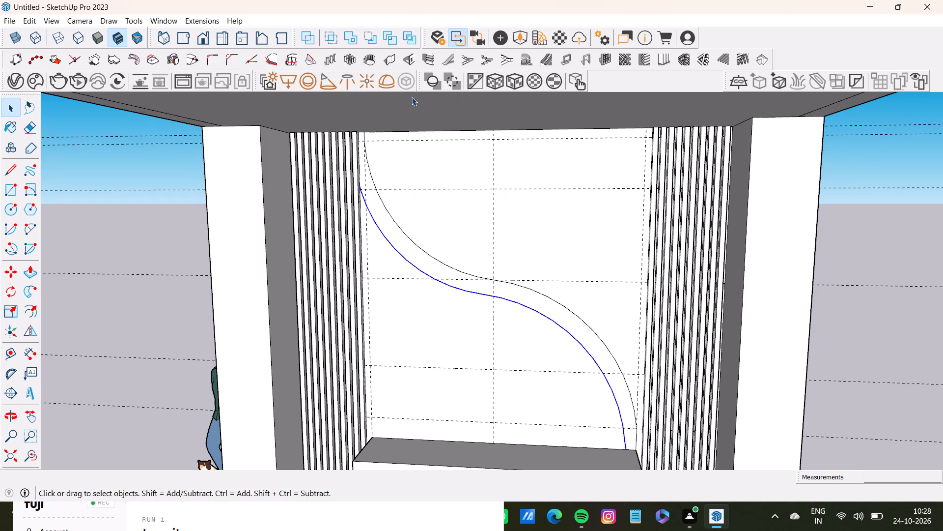
key(l)
scroll(381, 170, up, 20)
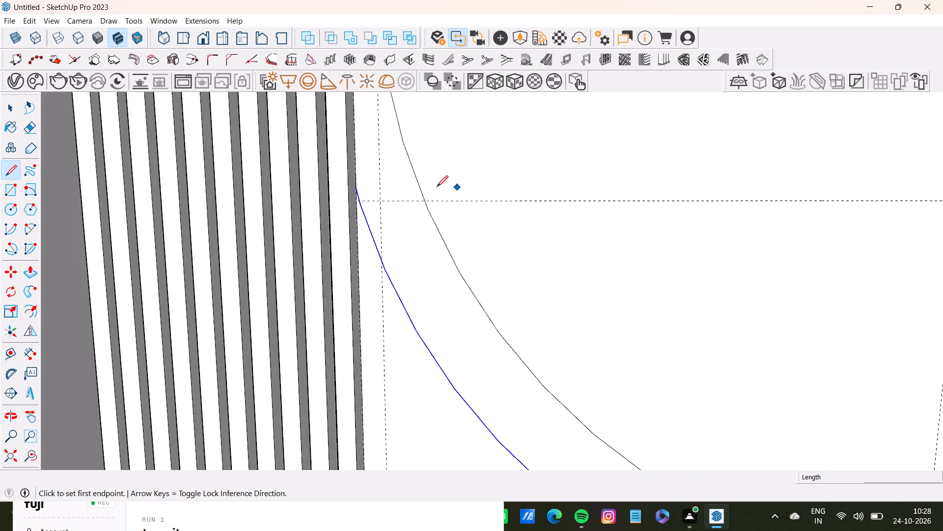
scroll(405, 184, down, 17)
shift+middle_drag(455, 218, 315, 164)
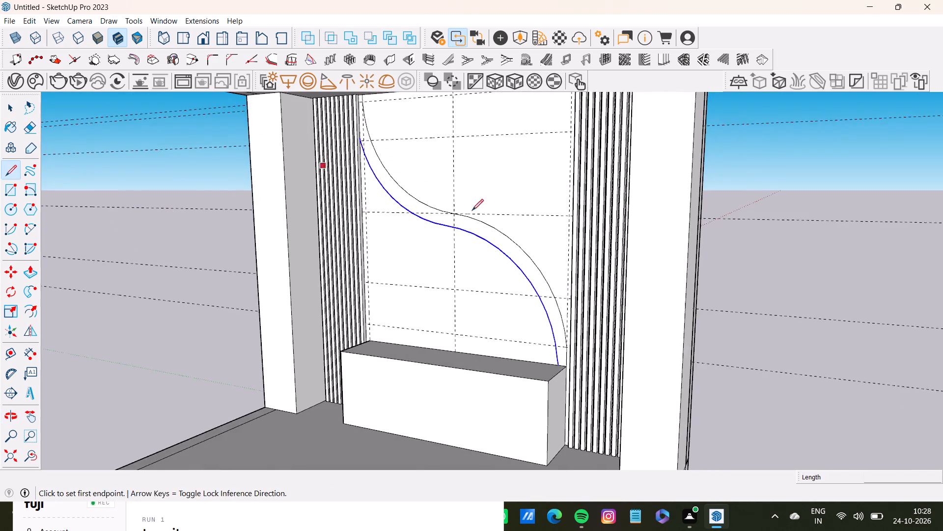
key(space)
Add the band face, both arcs of the original S-curve and its vertical closing line to the selection, and group everything.
scroll(469, 210, up, 7)
shift+click(467, 234)
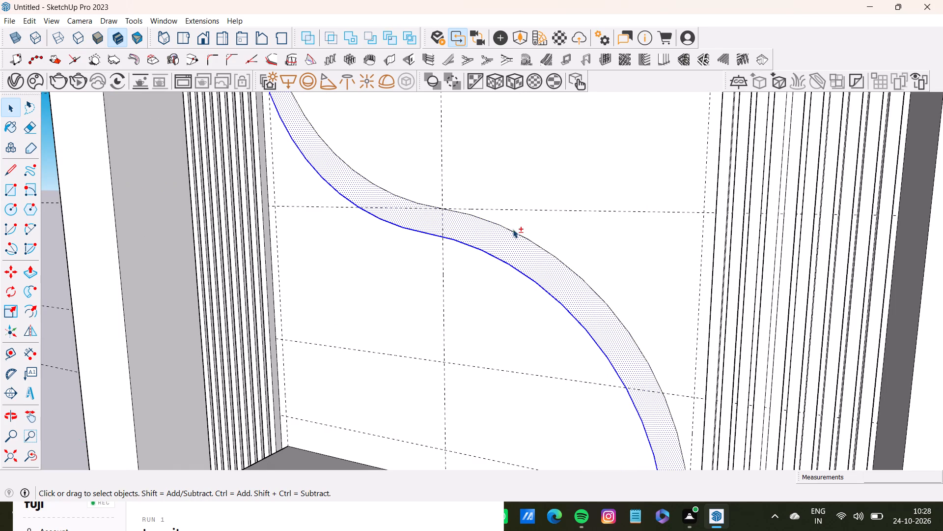
shift+click(513, 229)
shift+click(541, 223)
shift+click(542, 248)
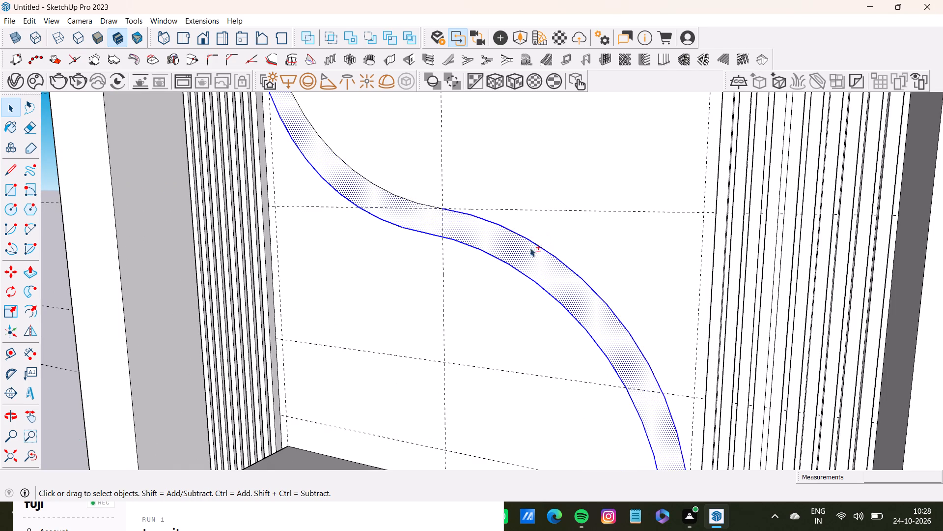
shift+click(432, 206)
shift+scroll(395, 200, down, 6)
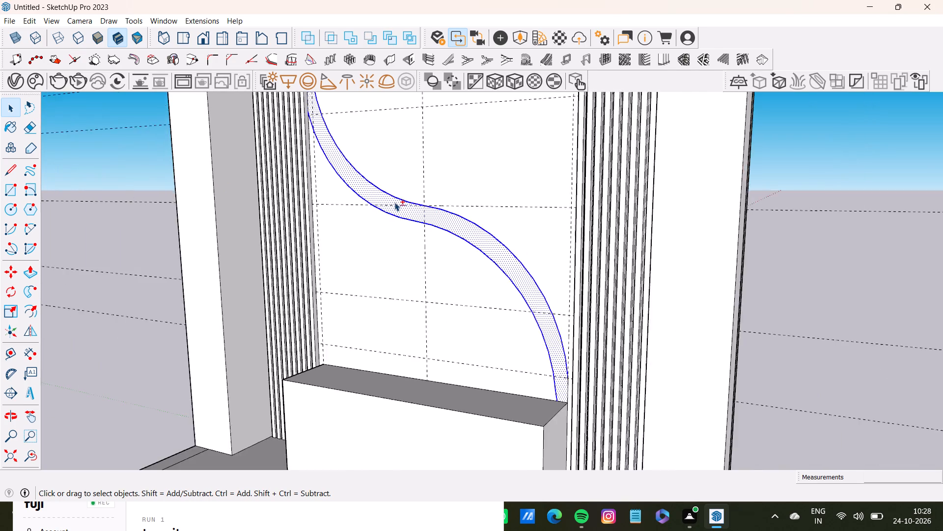
shift+scroll(394, 202, down, 3)
shift+middle_drag(426, 222, 522, 233)
shift+scroll(537, 299, up, 5)
shift+middle_drag(526, 311, 523, 270)
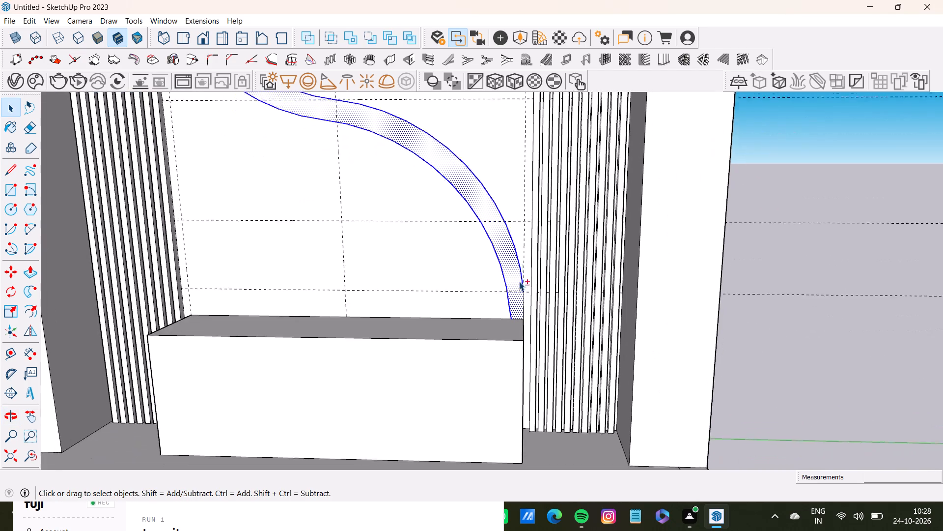
shift+scroll(520, 307, up, 6)
shift+click(525, 305)
shift+scroll(522, 303, down, 9)
shift+scroll(481, 287, up, 1)
shift+scroll(438, 269, down, 5)
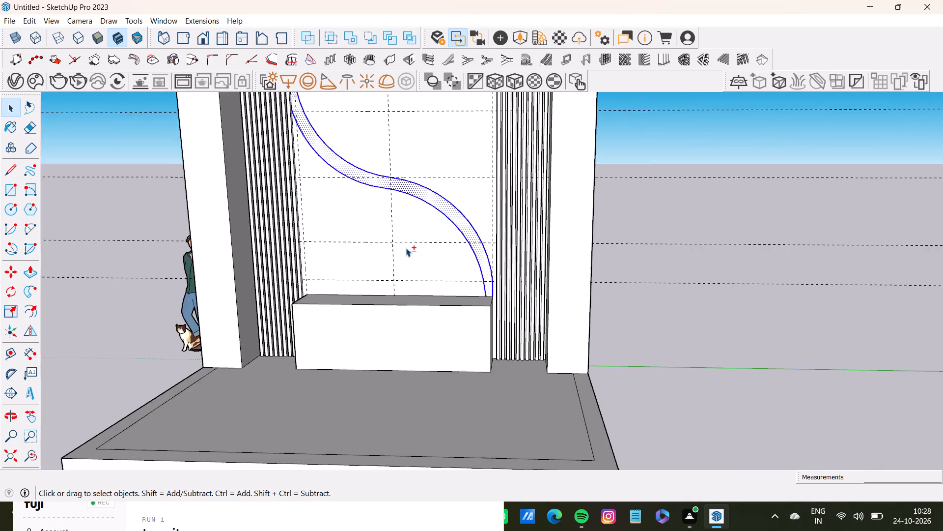
shift+middle_drag(406, 248, 451, 302)
shift+scroll(370, 208, up, 8)
shift+scroll(349, 159, down, 6)
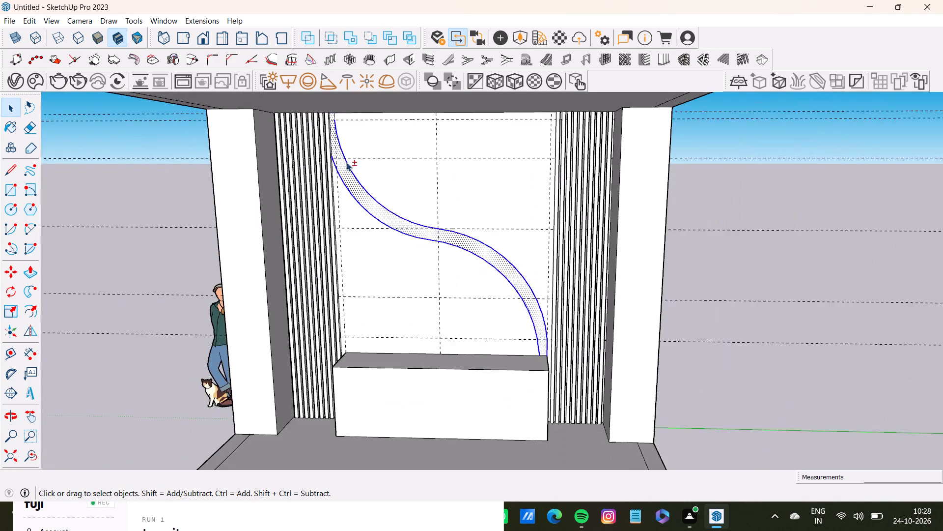
shift+scroll(346, 162, down, 5)
right_click(437, 226)
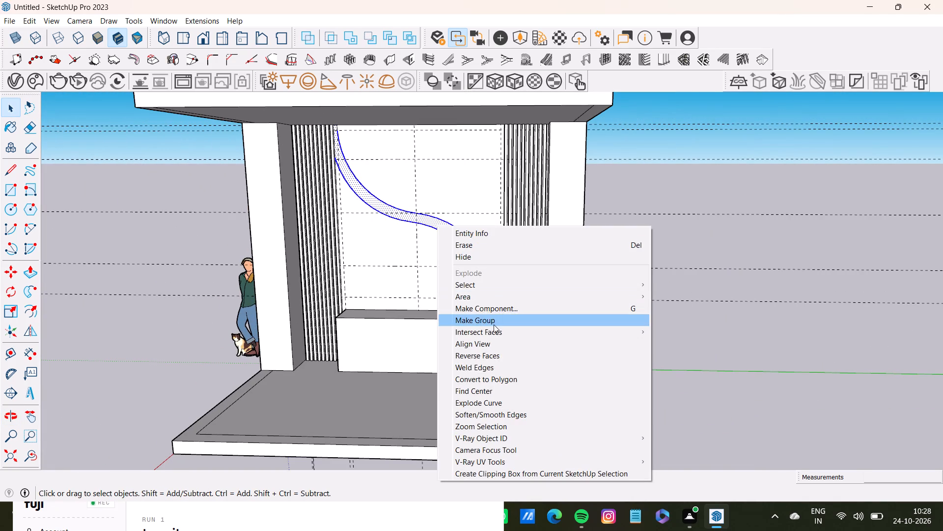
click(494, 324)
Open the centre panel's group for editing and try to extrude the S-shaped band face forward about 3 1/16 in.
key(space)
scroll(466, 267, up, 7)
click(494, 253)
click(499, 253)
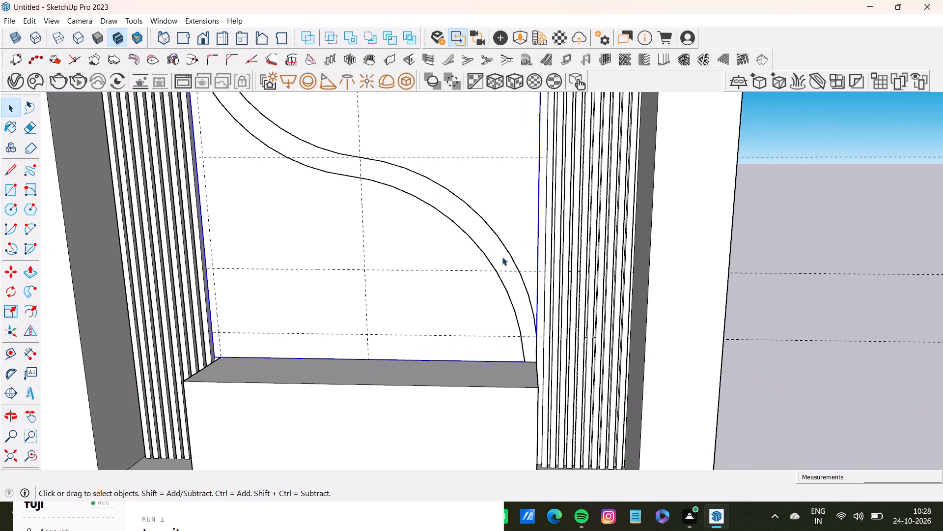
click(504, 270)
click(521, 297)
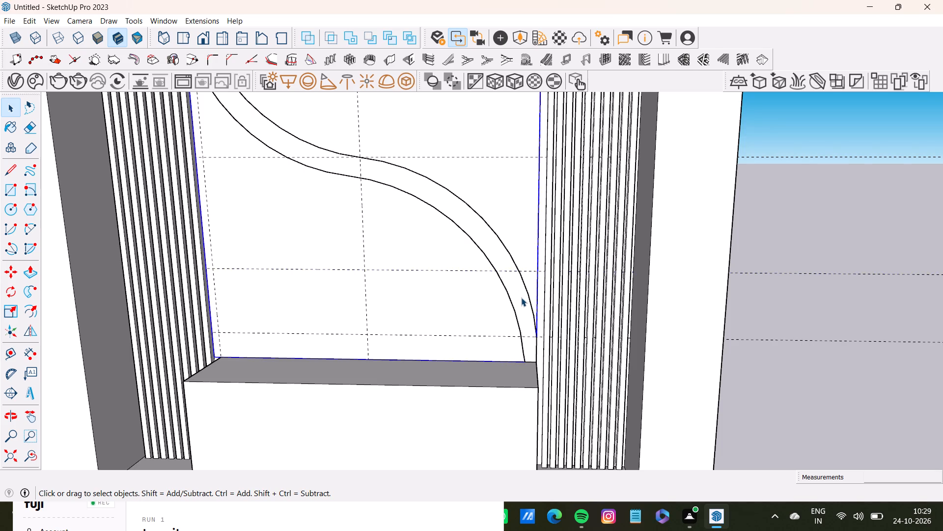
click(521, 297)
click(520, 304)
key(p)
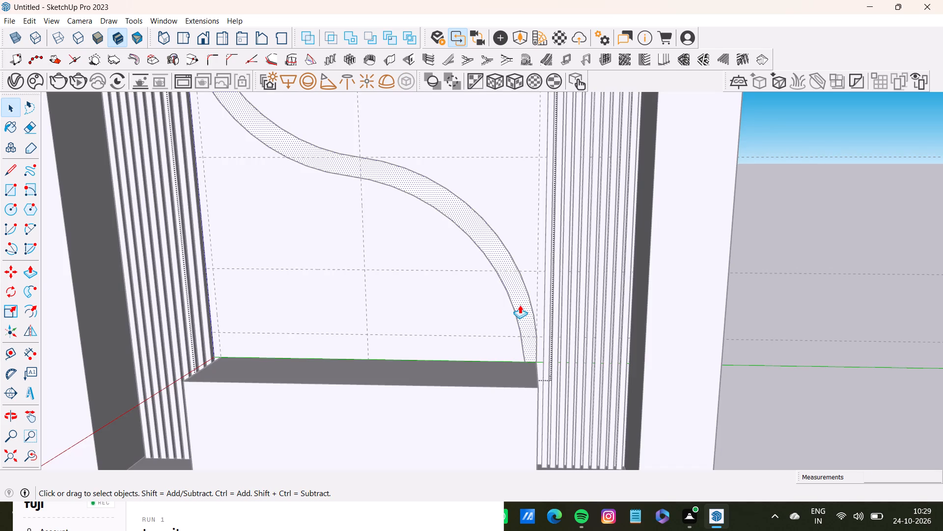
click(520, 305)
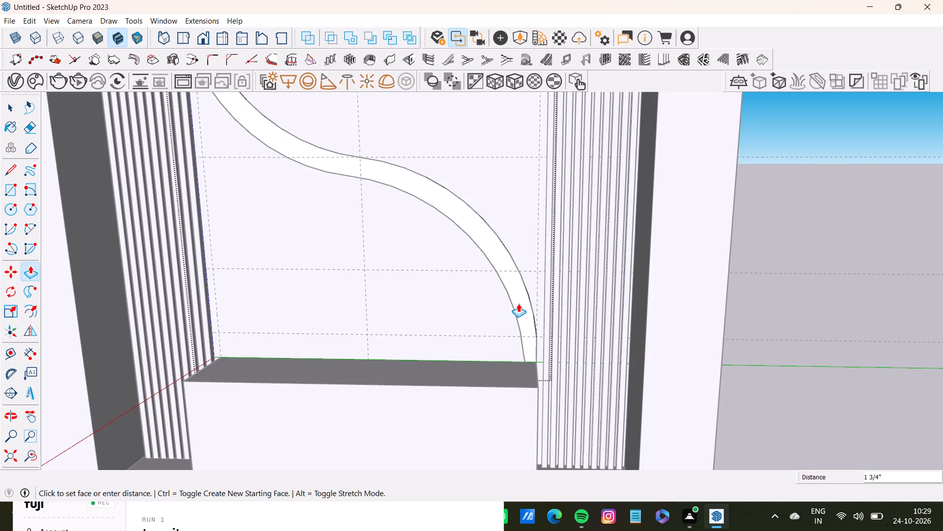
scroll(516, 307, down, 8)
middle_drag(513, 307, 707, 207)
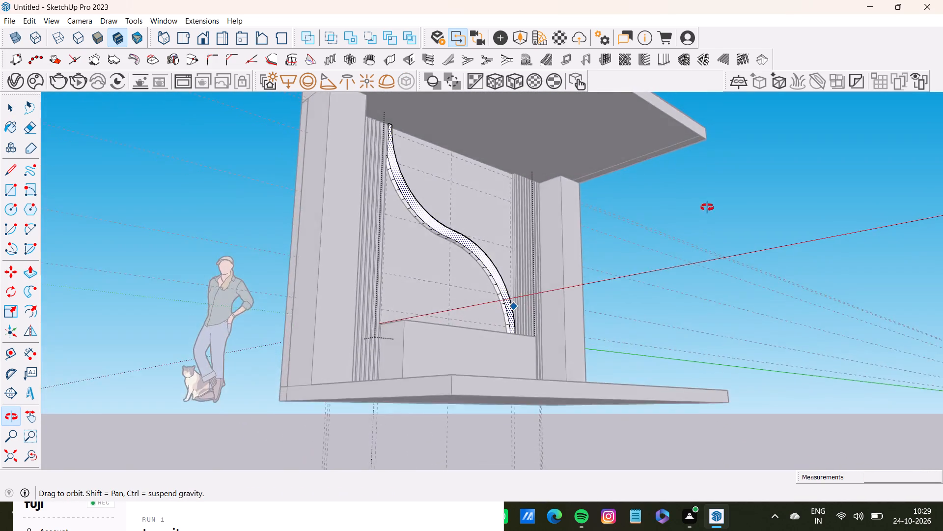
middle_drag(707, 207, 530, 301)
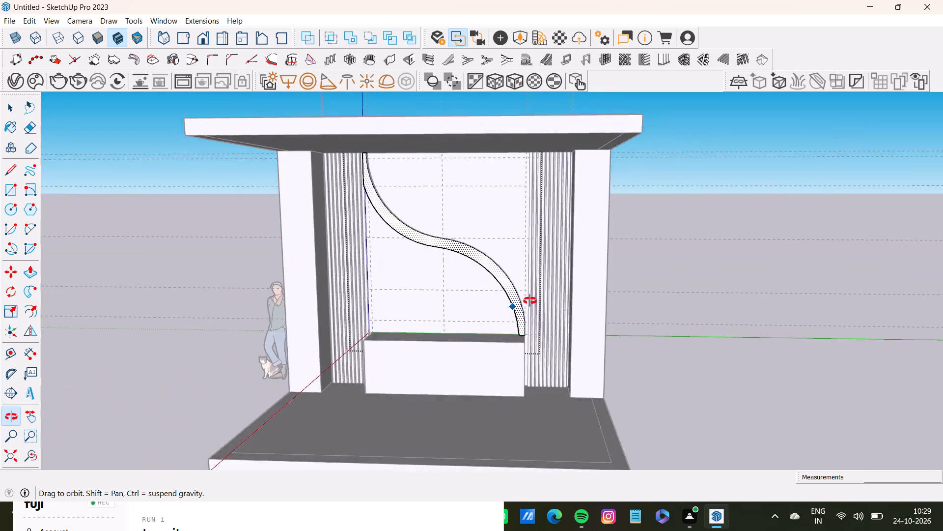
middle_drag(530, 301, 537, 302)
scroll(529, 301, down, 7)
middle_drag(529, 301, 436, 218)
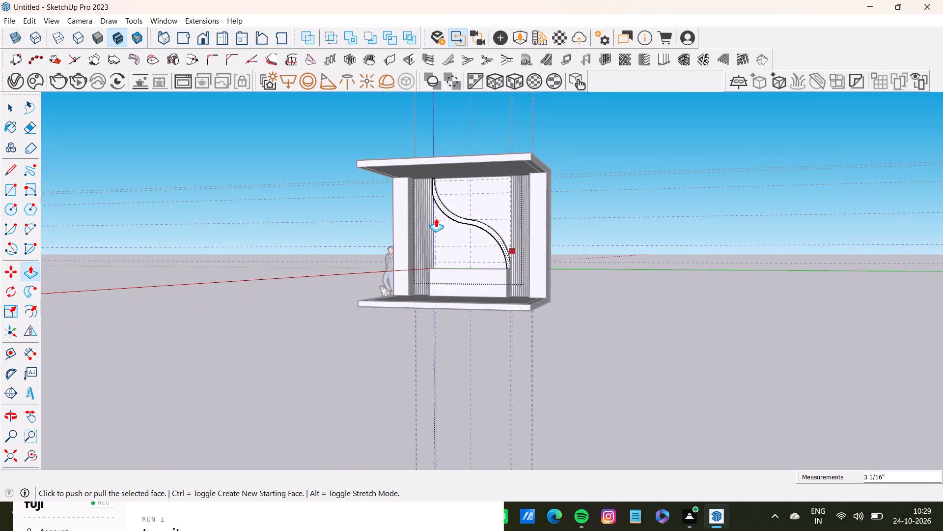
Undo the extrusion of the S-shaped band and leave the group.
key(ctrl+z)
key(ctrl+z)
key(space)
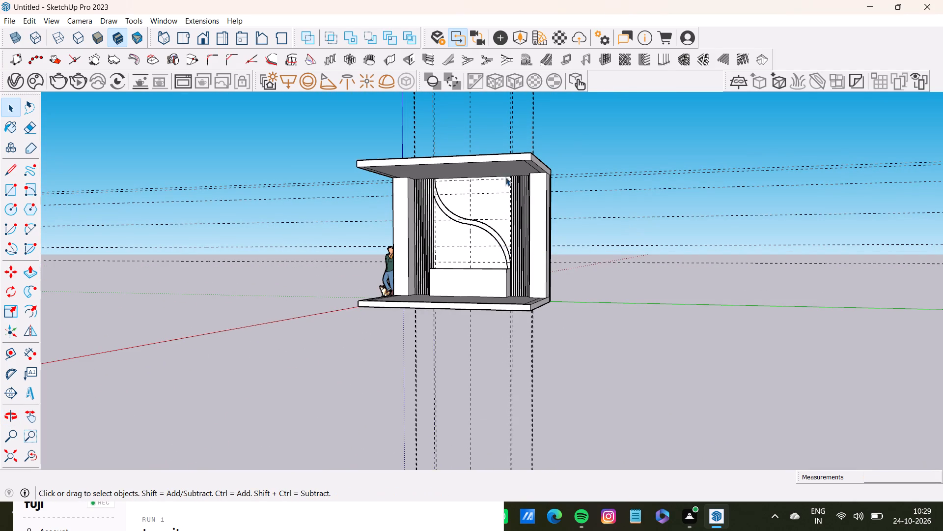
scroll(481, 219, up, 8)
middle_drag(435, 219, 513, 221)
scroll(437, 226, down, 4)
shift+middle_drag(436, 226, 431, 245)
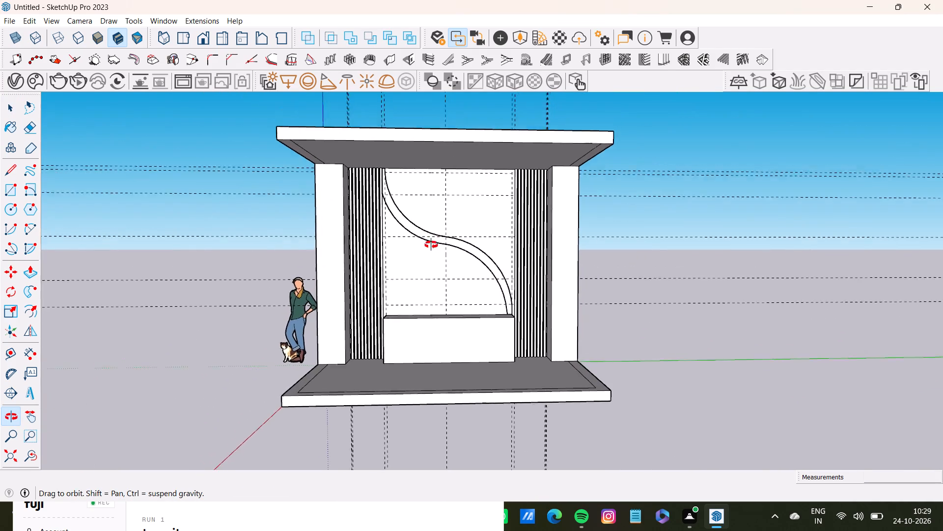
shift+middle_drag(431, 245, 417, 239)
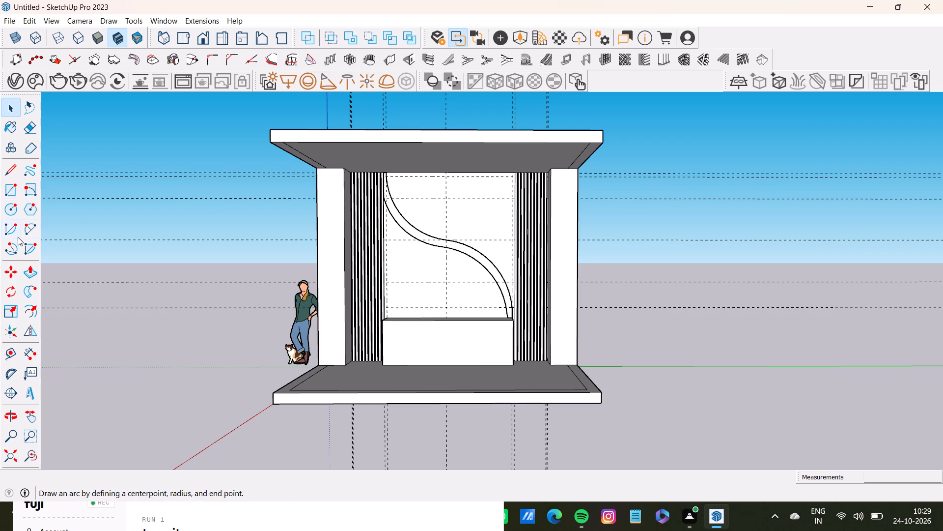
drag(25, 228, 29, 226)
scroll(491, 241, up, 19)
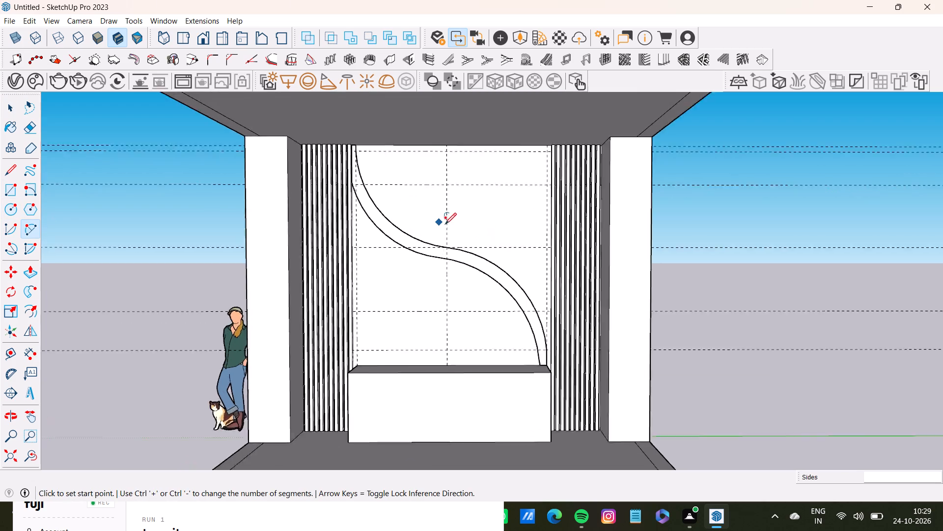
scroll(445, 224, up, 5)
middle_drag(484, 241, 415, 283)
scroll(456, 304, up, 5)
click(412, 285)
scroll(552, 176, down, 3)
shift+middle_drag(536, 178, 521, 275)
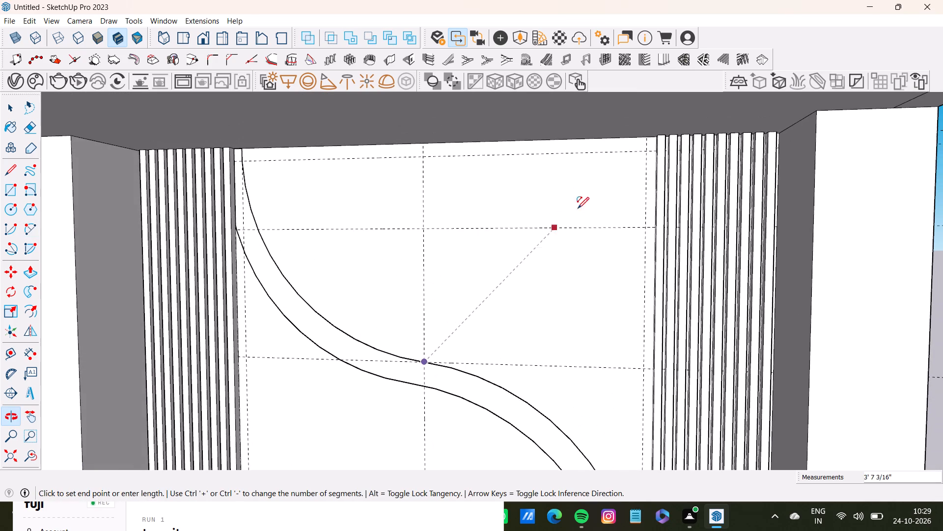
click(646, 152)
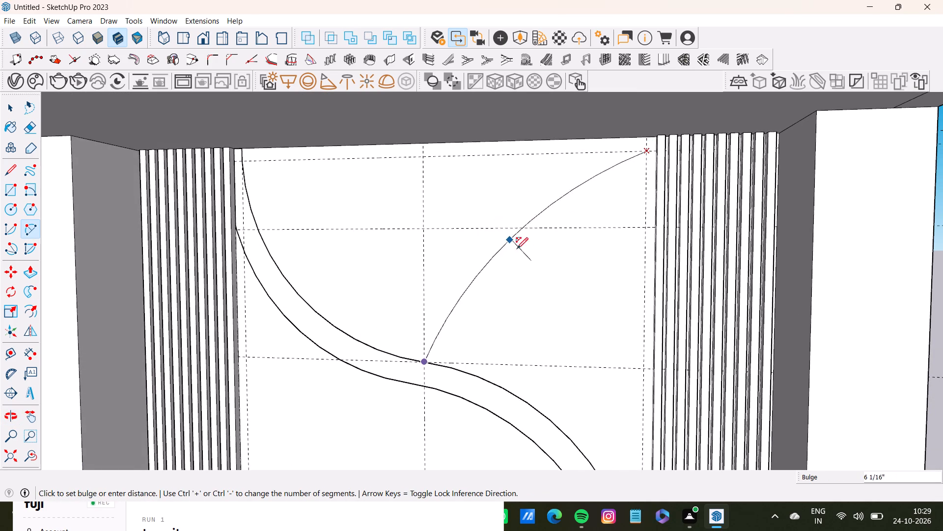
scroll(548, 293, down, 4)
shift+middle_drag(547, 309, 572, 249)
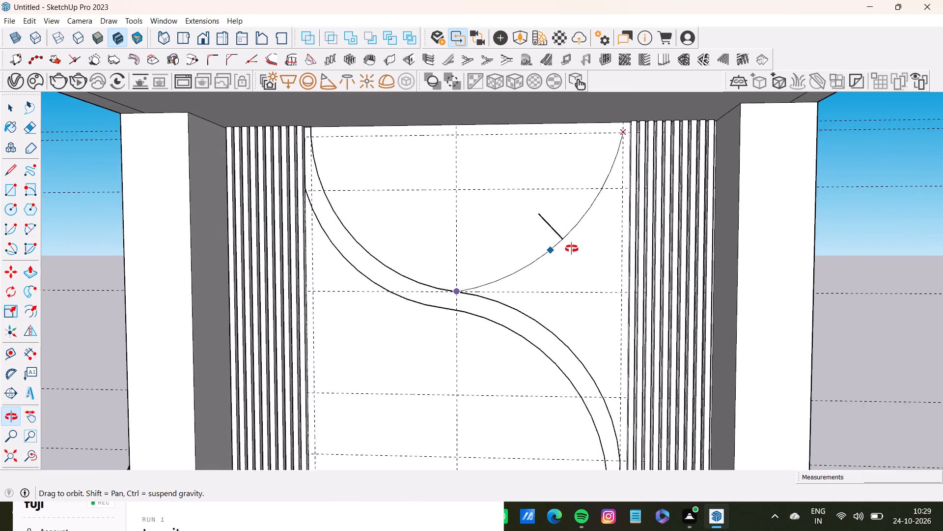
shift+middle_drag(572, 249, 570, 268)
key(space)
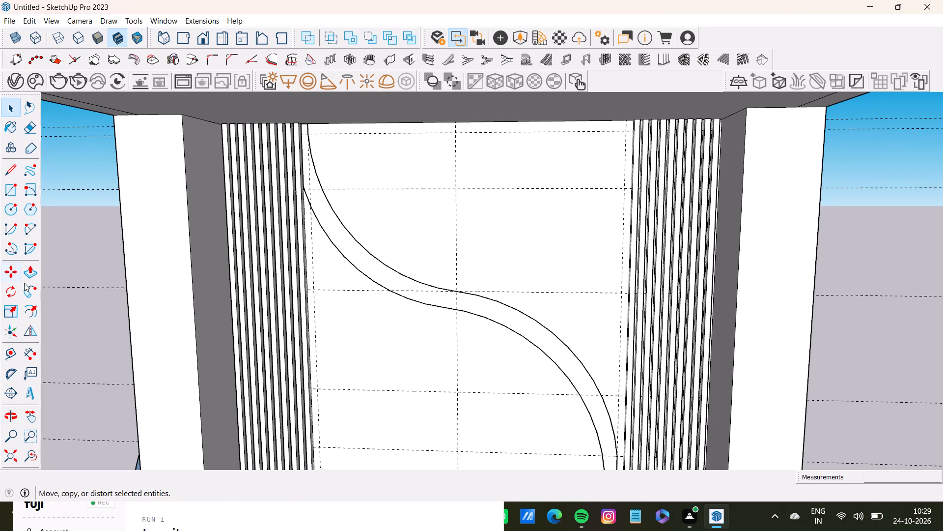
Draw a two-point arc from the band's upper S-curve near the centre guide to the top guide, chord about 4' 7", bulge about 9 1/16".
click(27, 230)
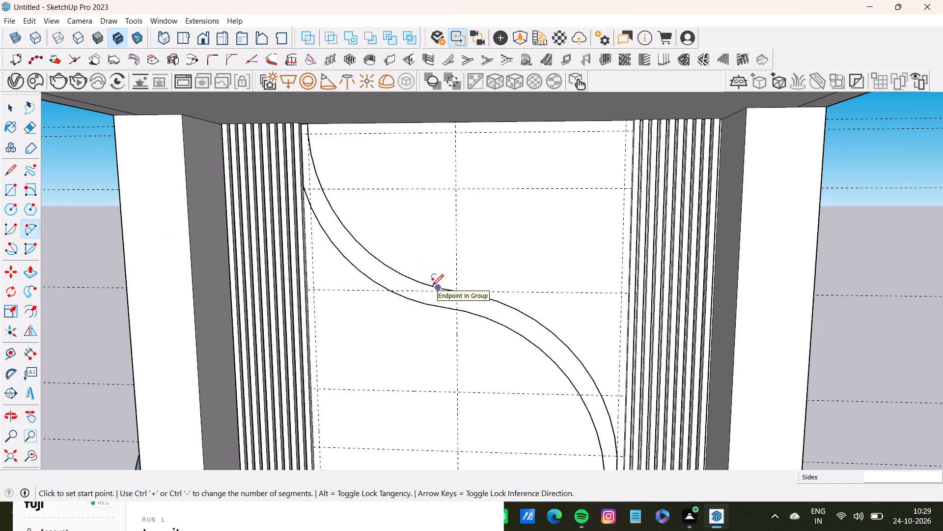
shift+middle_drag(475, 299, 454, 316)
scroll(427, 301, up, 2)
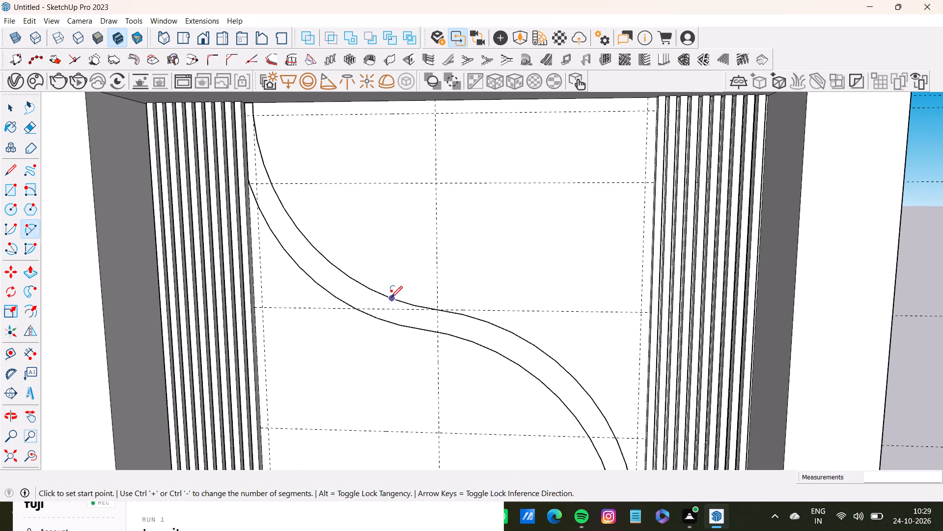
click(391, 297)
scroll(446, 268, down, 2)
shift+middle_drag(451, 258, 437, 312)
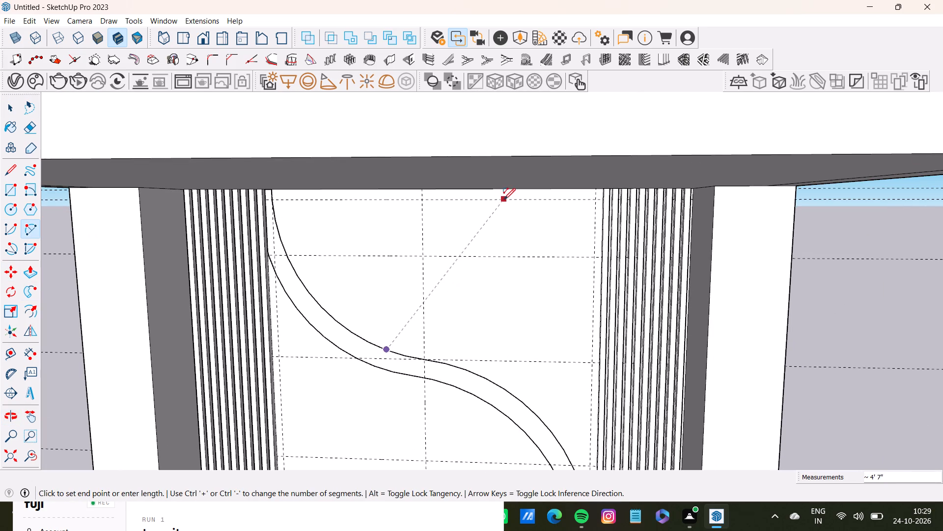
click(504, 200)
click(519, 234)
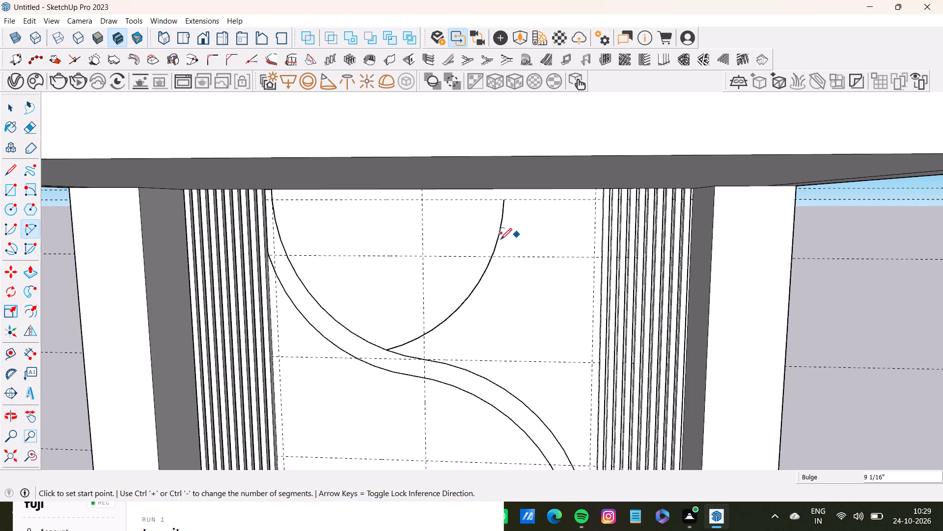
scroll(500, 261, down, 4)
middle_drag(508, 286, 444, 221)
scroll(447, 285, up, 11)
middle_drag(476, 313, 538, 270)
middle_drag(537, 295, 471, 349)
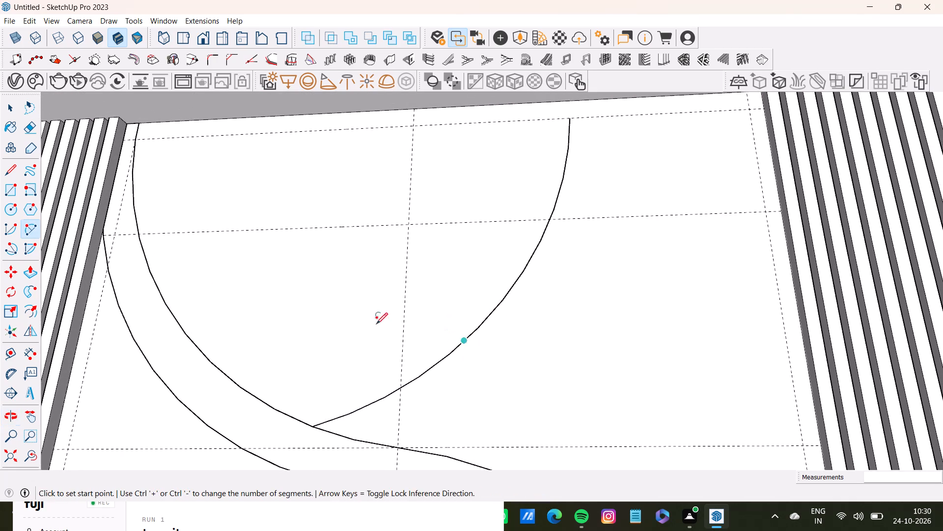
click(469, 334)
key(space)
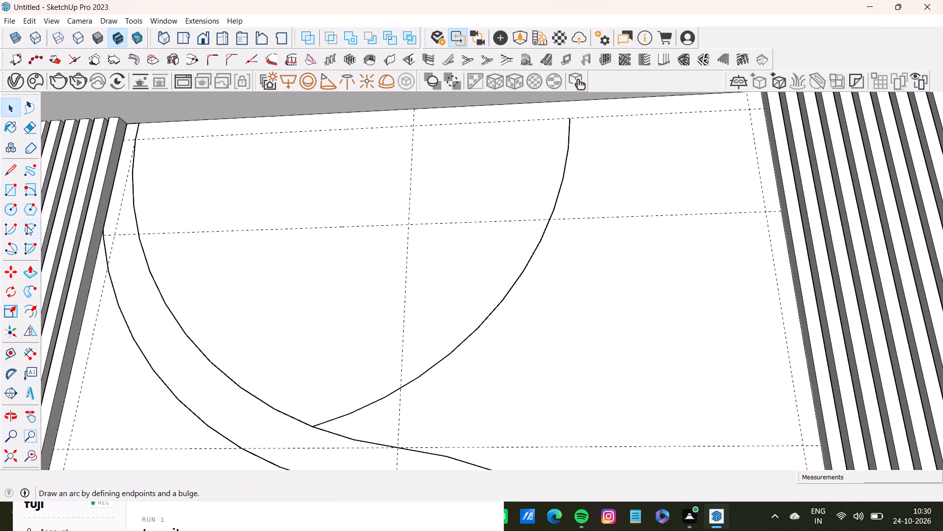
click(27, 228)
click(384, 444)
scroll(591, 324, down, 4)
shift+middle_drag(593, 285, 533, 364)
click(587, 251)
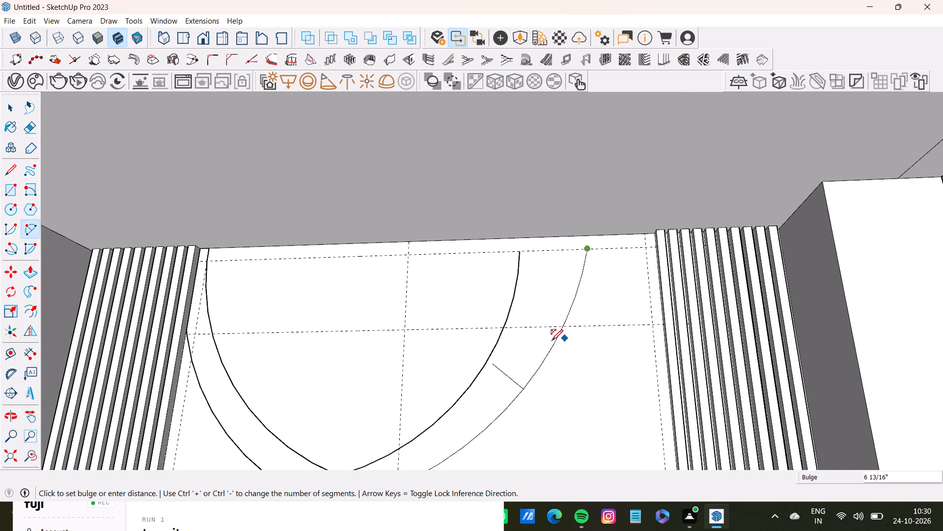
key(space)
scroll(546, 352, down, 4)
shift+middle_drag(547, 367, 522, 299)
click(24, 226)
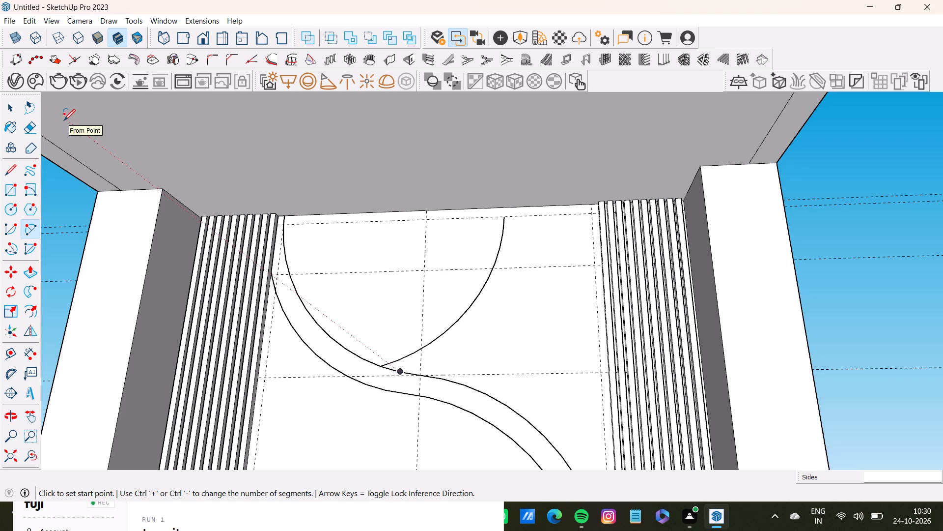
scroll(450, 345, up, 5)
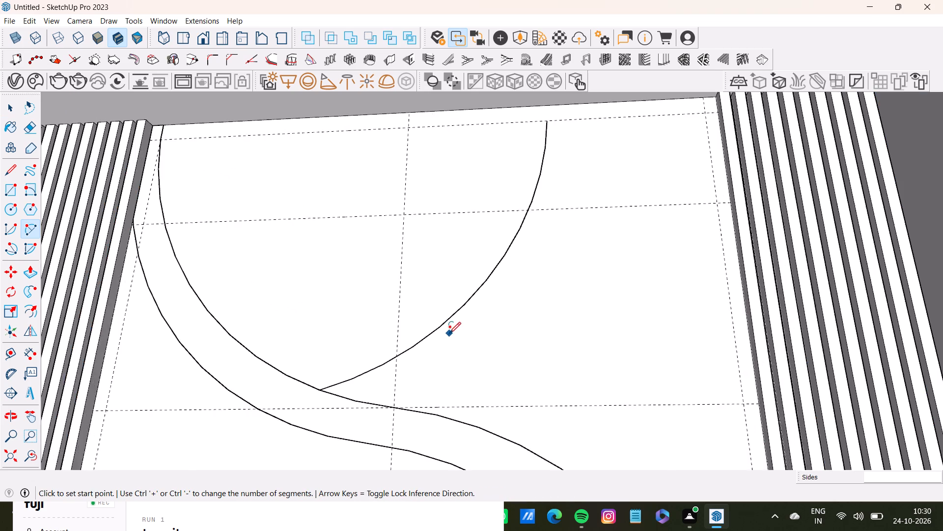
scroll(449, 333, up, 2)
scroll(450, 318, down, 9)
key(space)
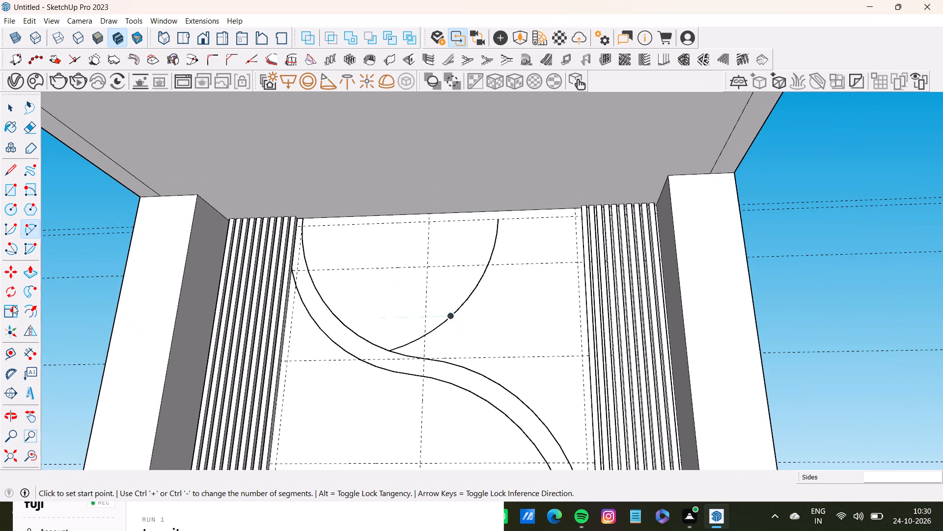
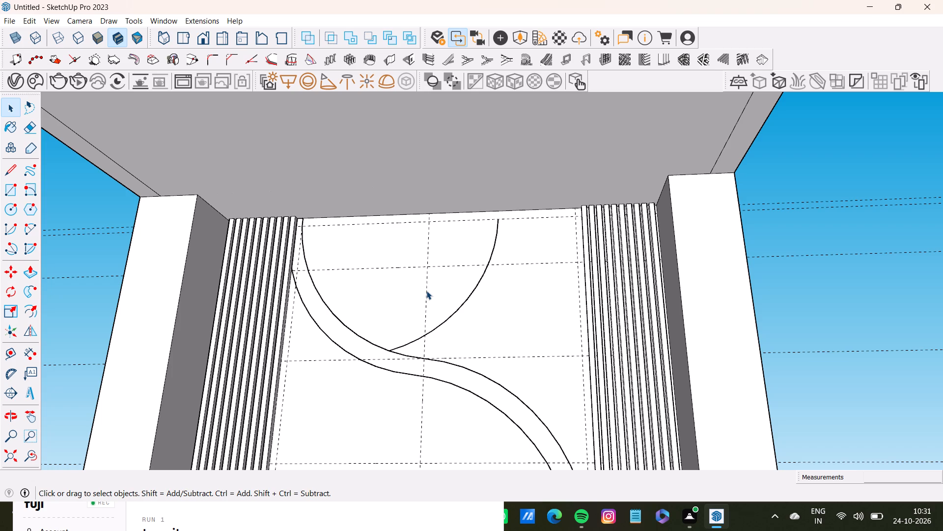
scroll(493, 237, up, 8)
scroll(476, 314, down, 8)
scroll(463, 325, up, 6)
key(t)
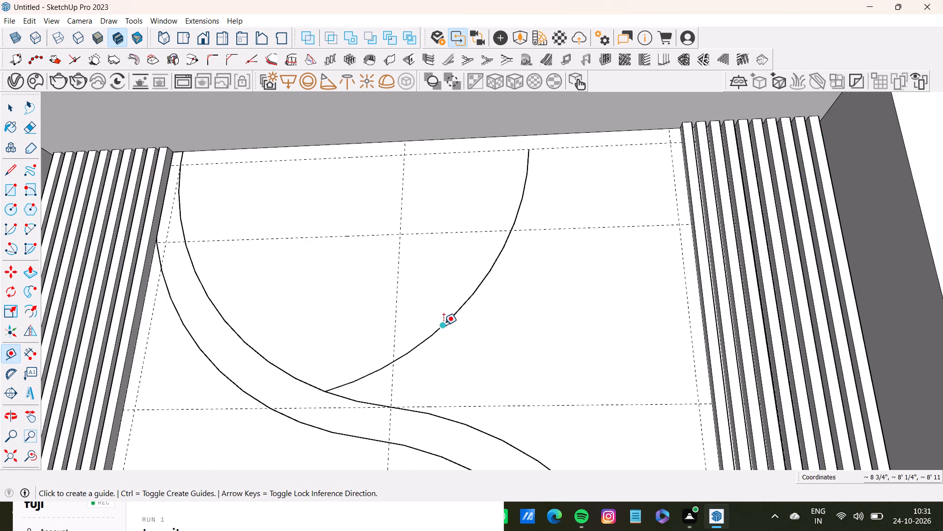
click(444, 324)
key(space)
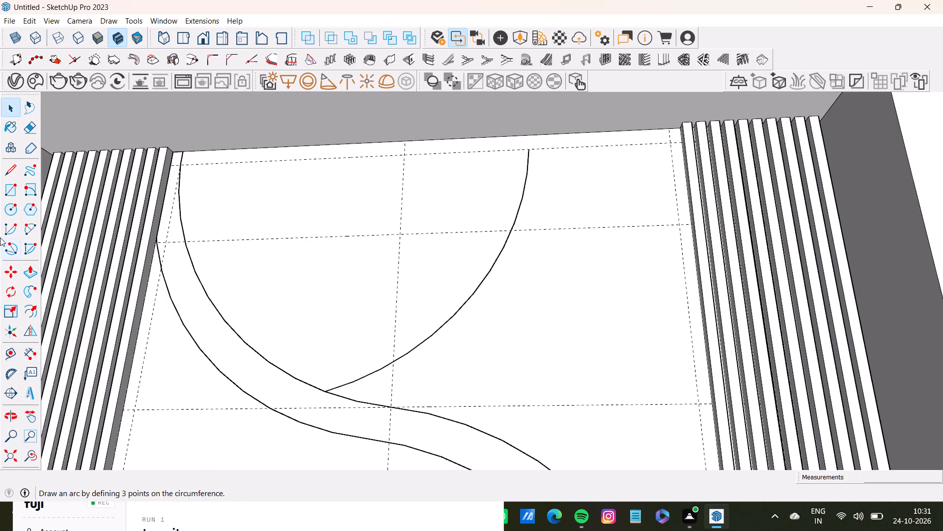
Draw a two-point arc on the wall panel between the fluted strips, alongside the existing curves.
click(27, 228)
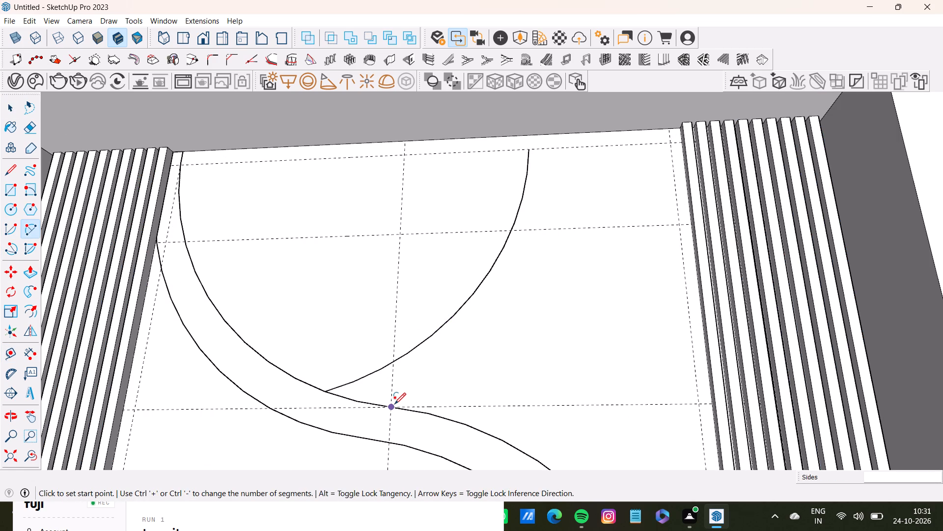
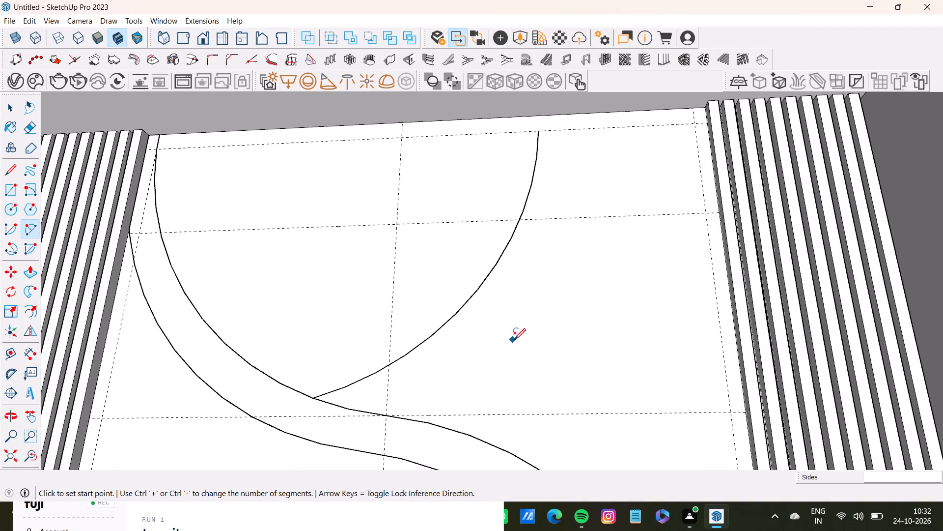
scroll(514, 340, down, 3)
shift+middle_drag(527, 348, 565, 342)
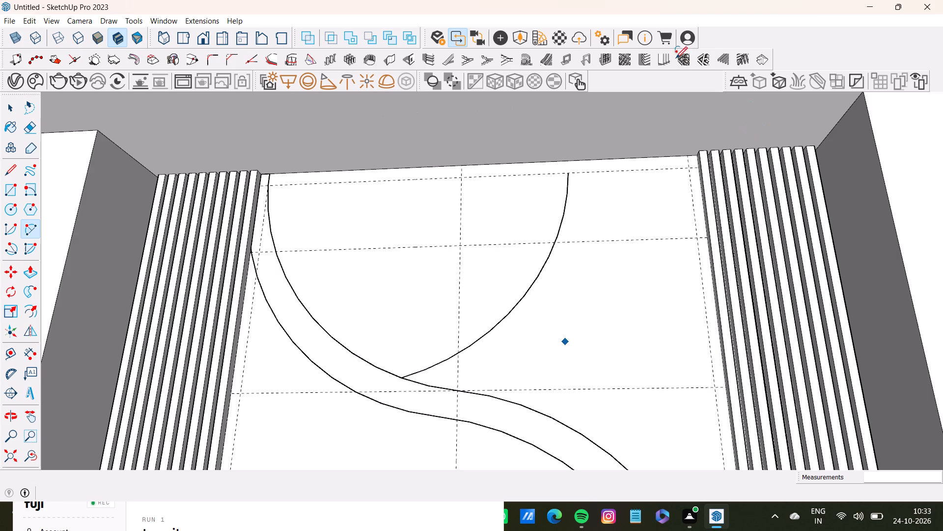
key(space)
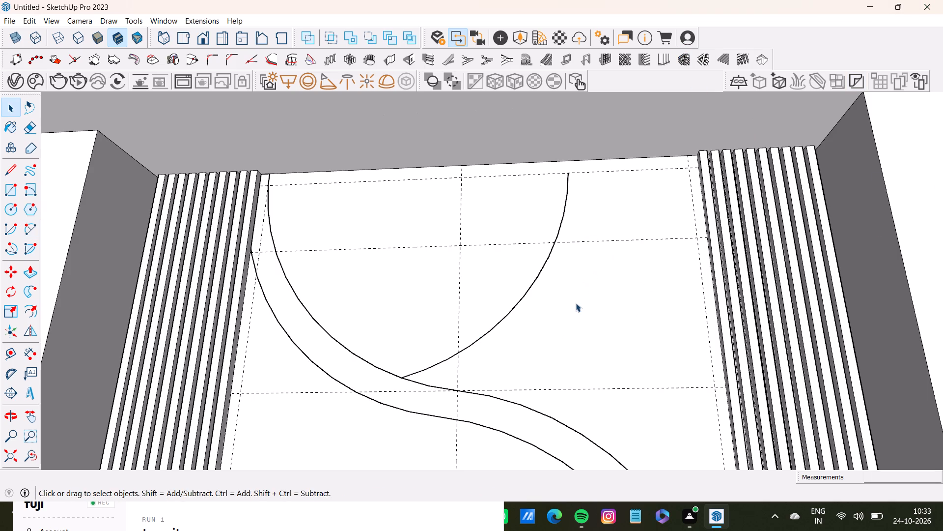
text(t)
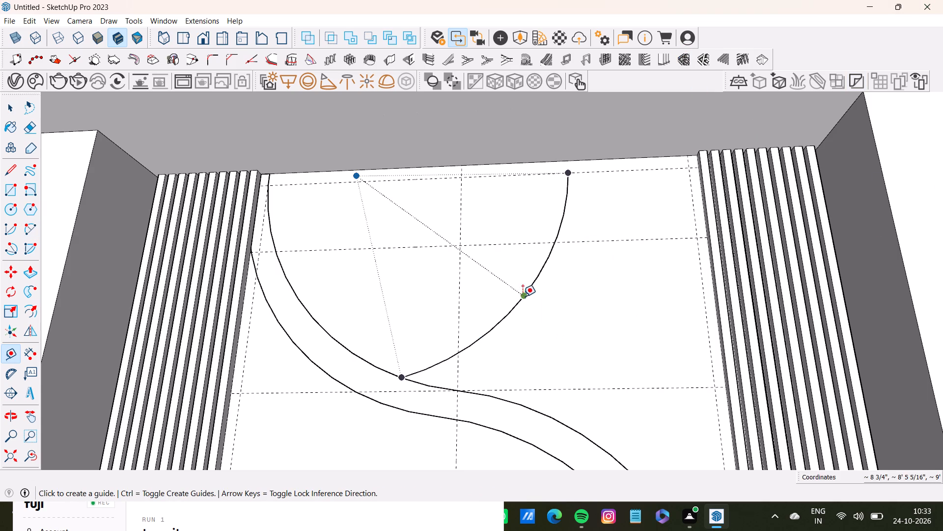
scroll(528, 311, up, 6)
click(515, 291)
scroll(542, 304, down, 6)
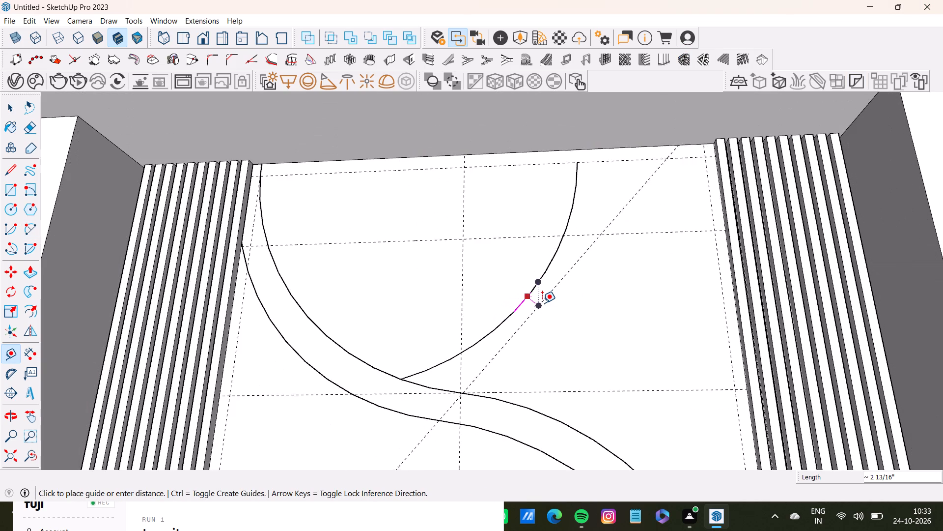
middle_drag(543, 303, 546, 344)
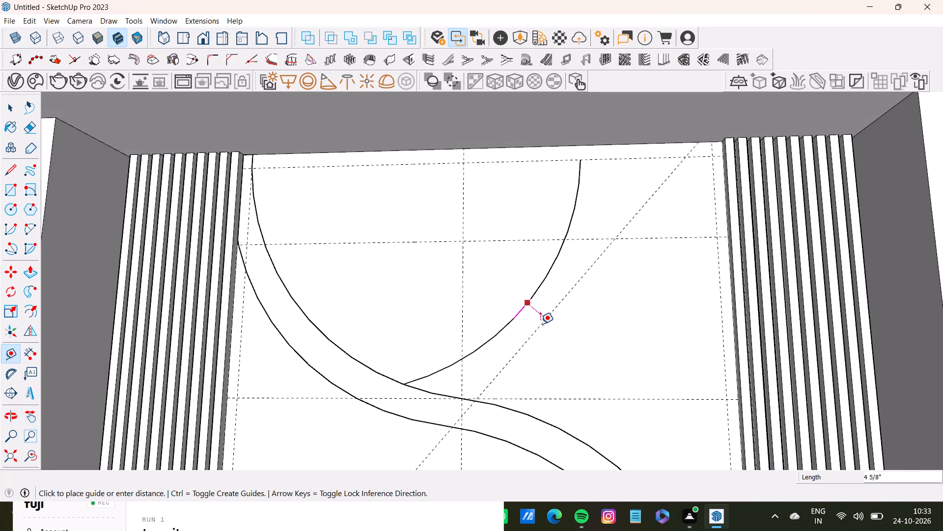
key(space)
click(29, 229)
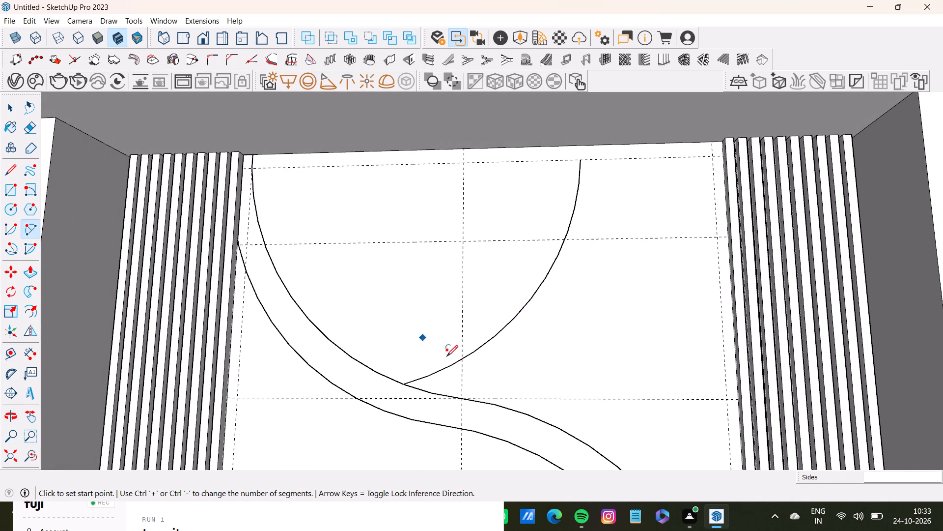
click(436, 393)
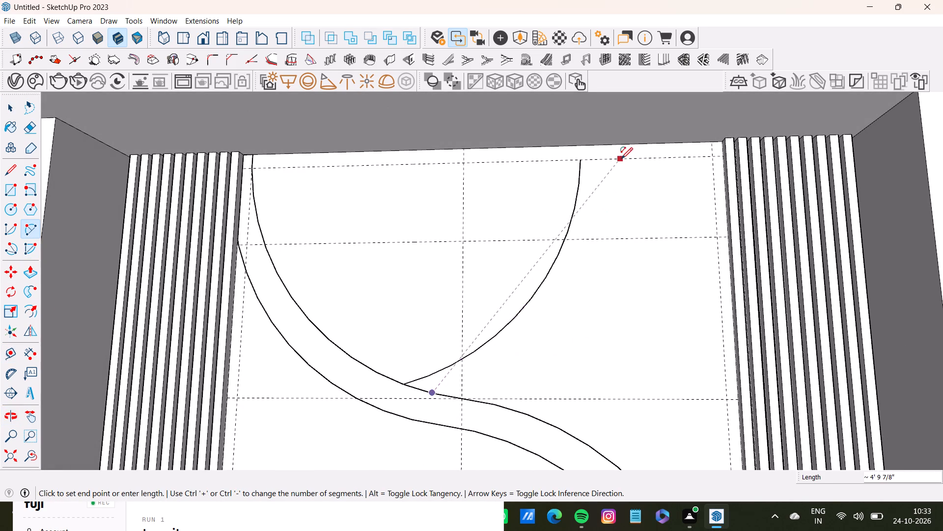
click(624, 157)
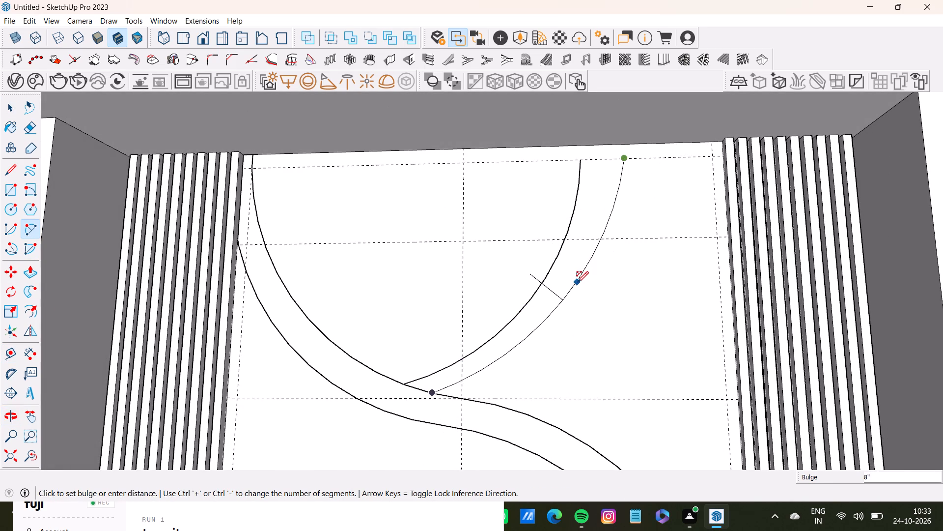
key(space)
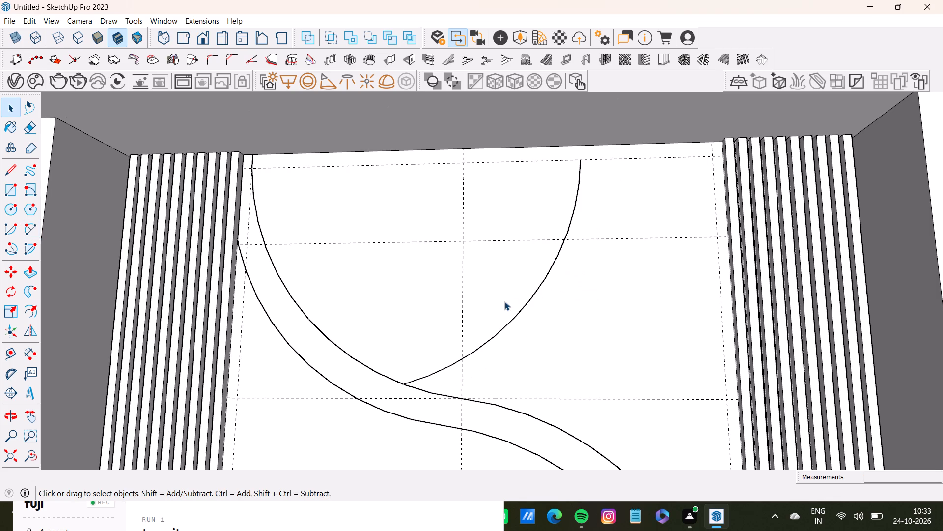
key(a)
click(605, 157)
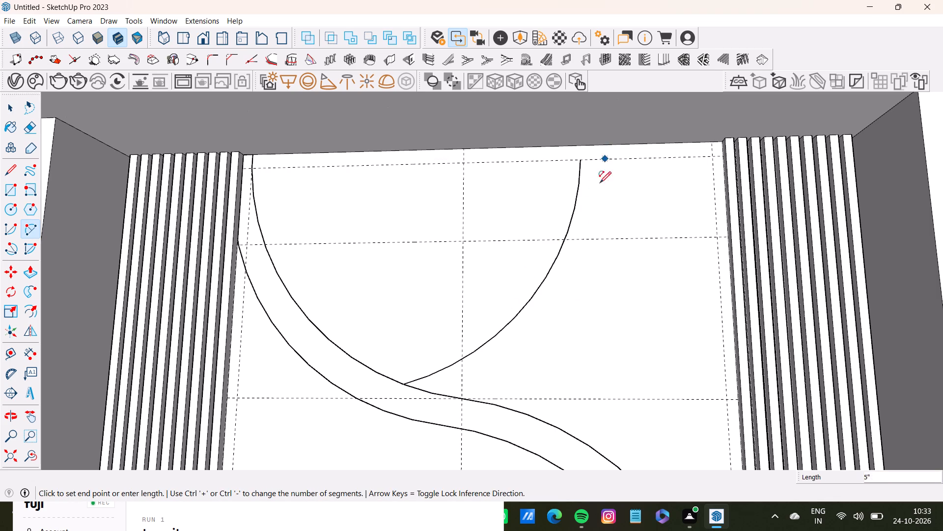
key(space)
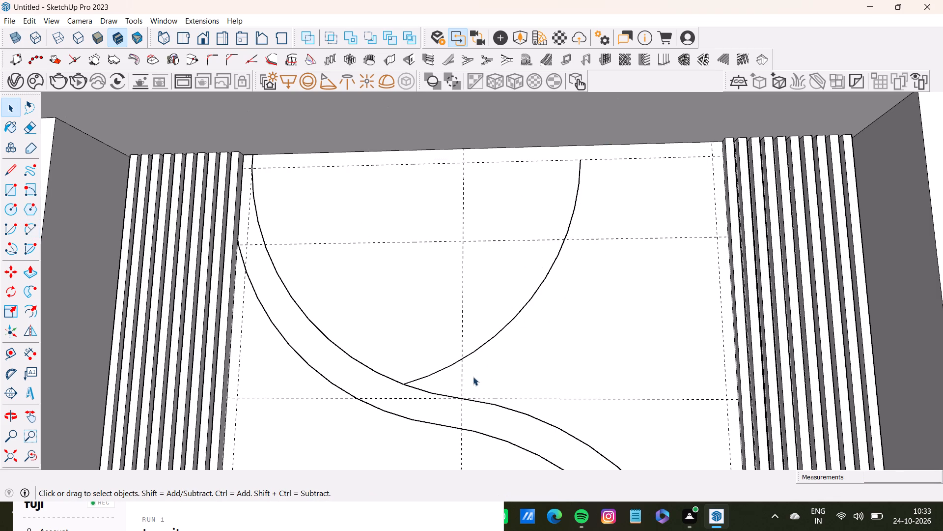
Copy the arc that branches upward from the curved band, using a point midway along it as the base point.
click(498, 334)
key(m)
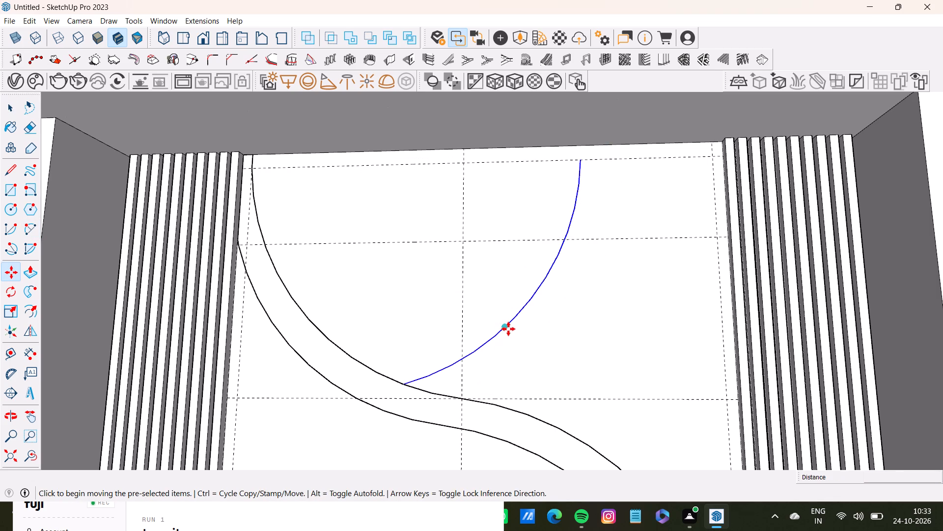
click(534, 298)
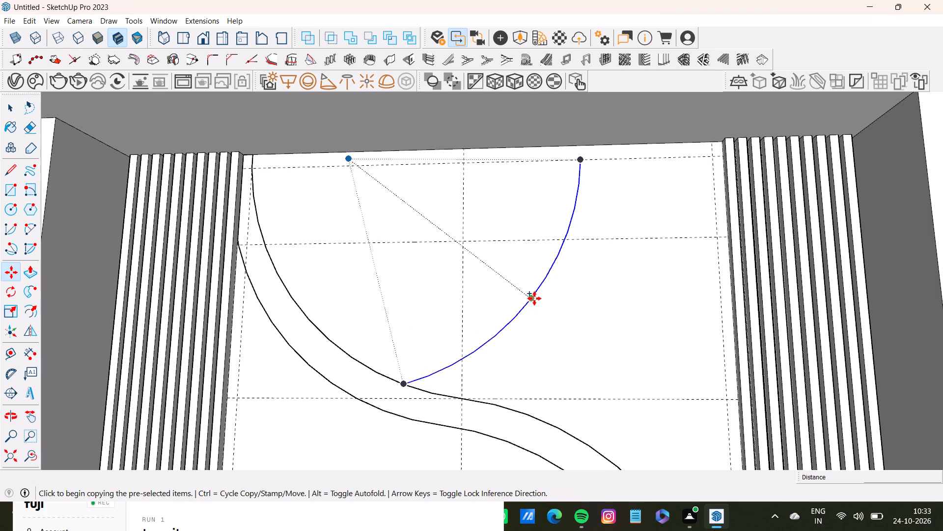
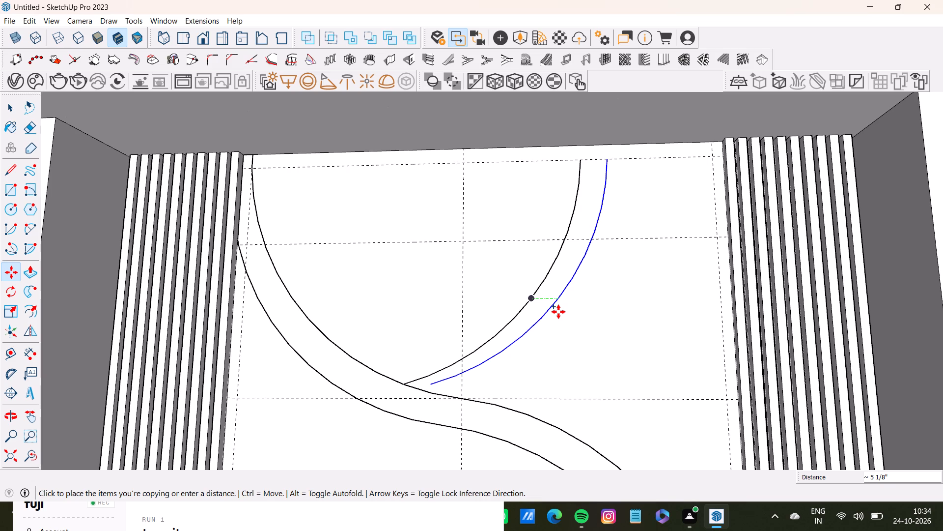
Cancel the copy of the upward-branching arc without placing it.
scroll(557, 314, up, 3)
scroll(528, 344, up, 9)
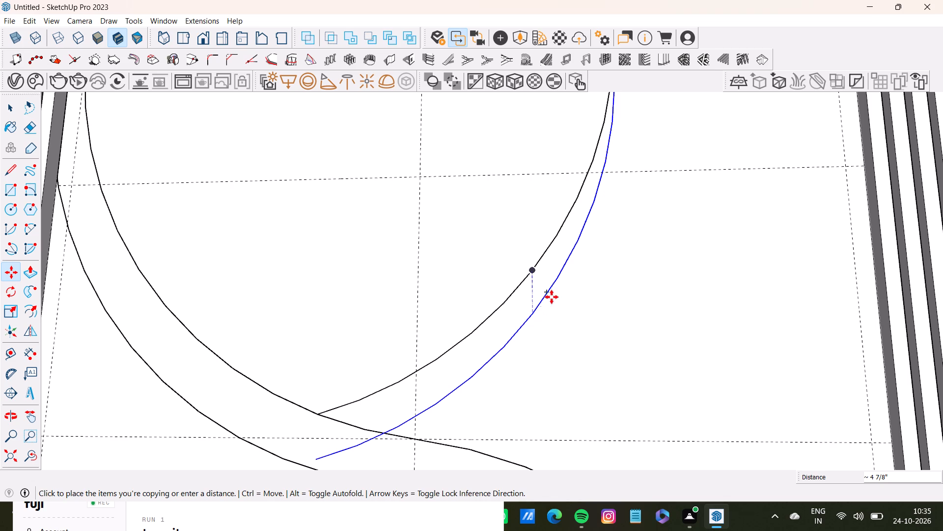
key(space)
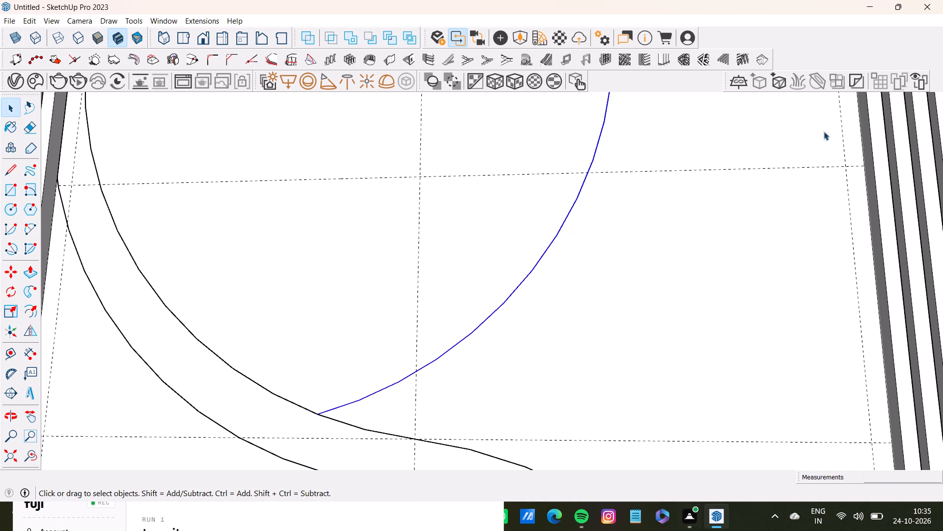
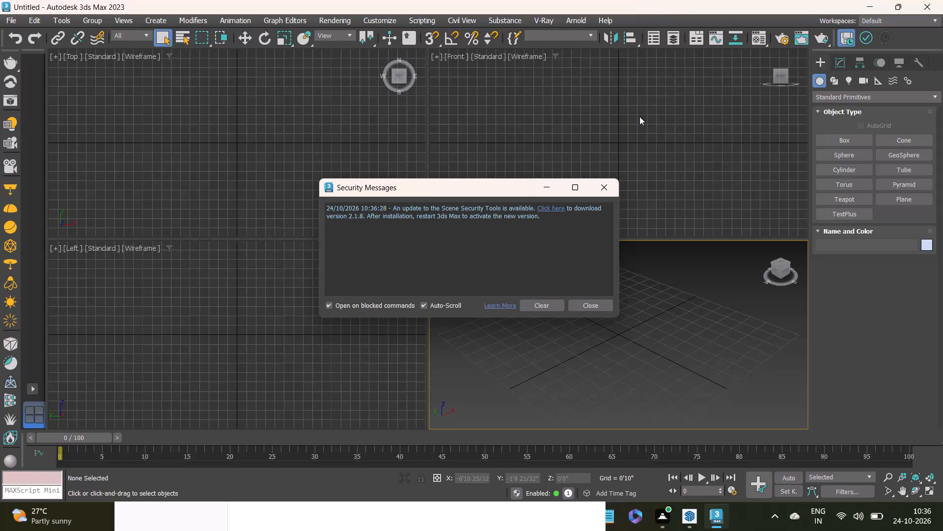
Dismiss the Security Messages window and close the empty, untitled 3ds Max scene along with the program.
click(612, 186)
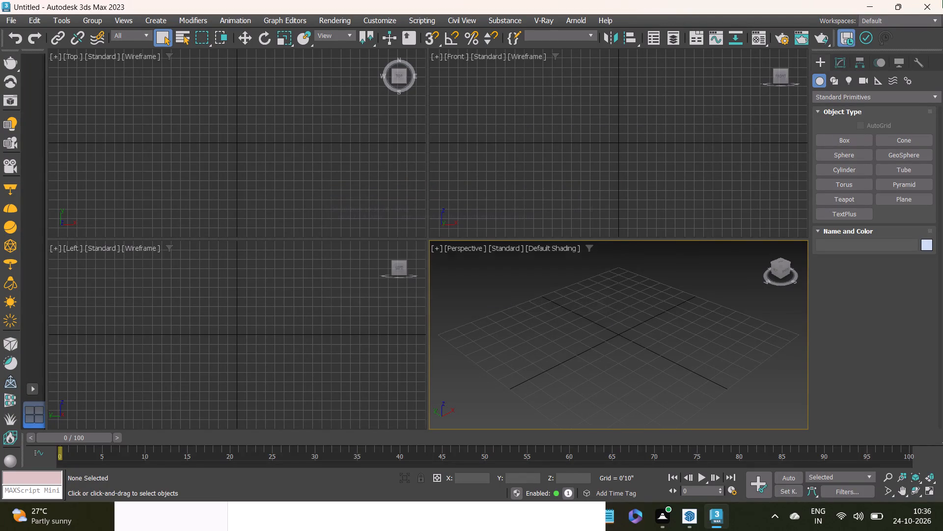
click(923, 7)
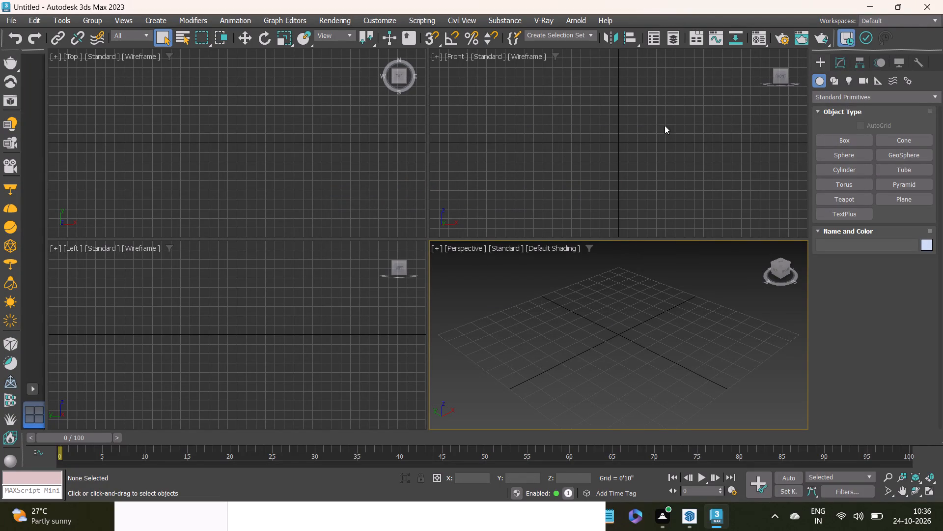
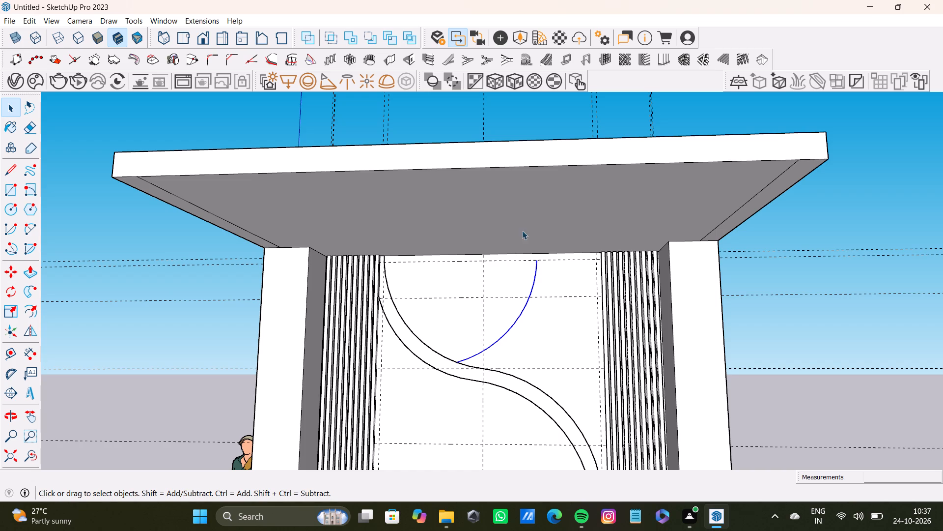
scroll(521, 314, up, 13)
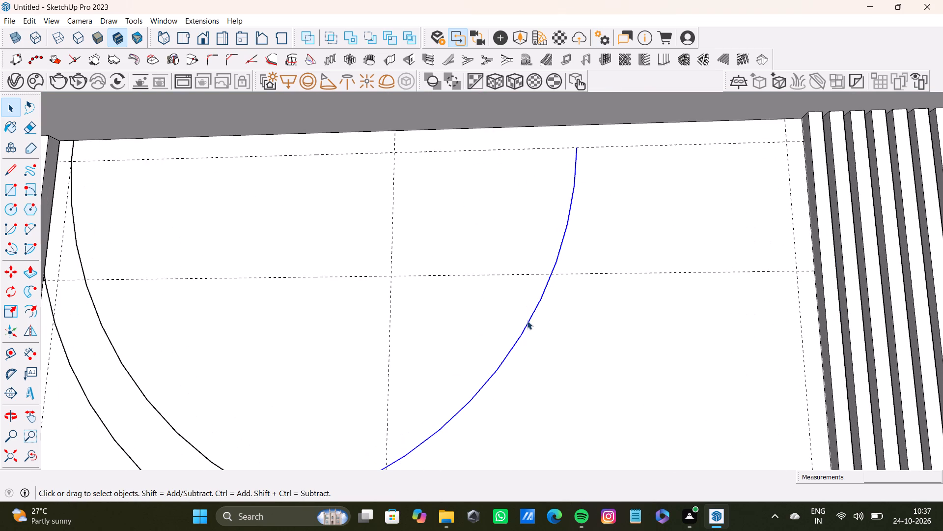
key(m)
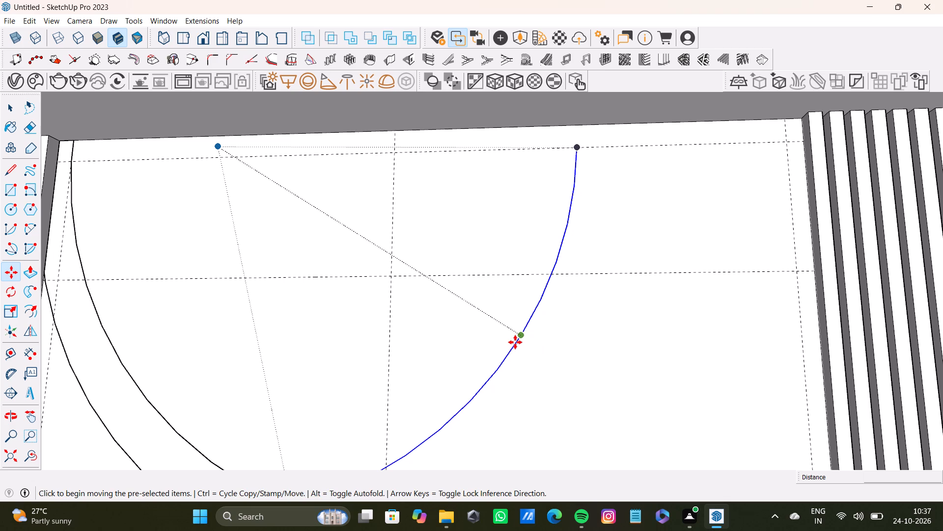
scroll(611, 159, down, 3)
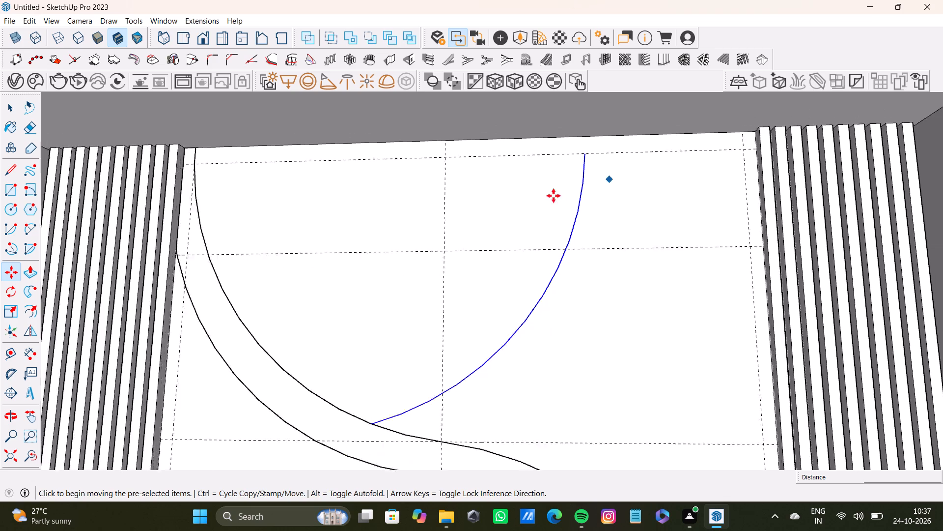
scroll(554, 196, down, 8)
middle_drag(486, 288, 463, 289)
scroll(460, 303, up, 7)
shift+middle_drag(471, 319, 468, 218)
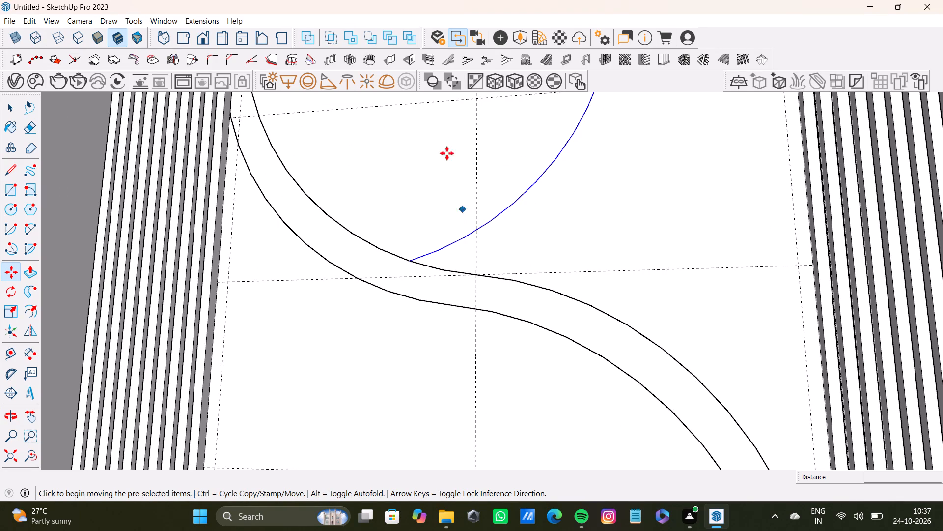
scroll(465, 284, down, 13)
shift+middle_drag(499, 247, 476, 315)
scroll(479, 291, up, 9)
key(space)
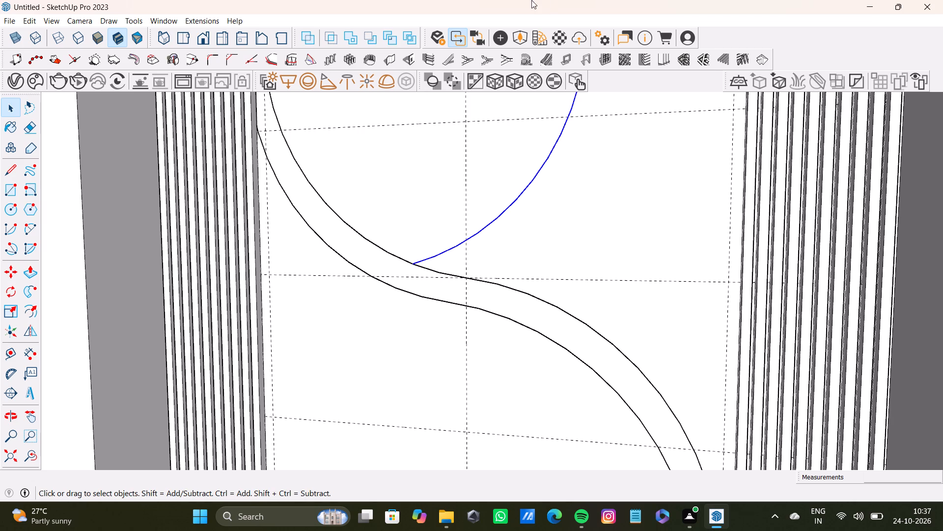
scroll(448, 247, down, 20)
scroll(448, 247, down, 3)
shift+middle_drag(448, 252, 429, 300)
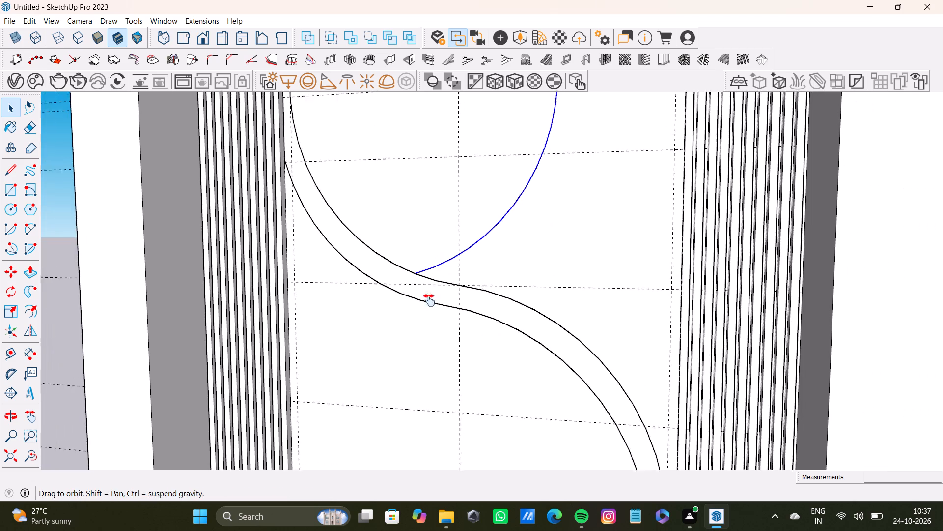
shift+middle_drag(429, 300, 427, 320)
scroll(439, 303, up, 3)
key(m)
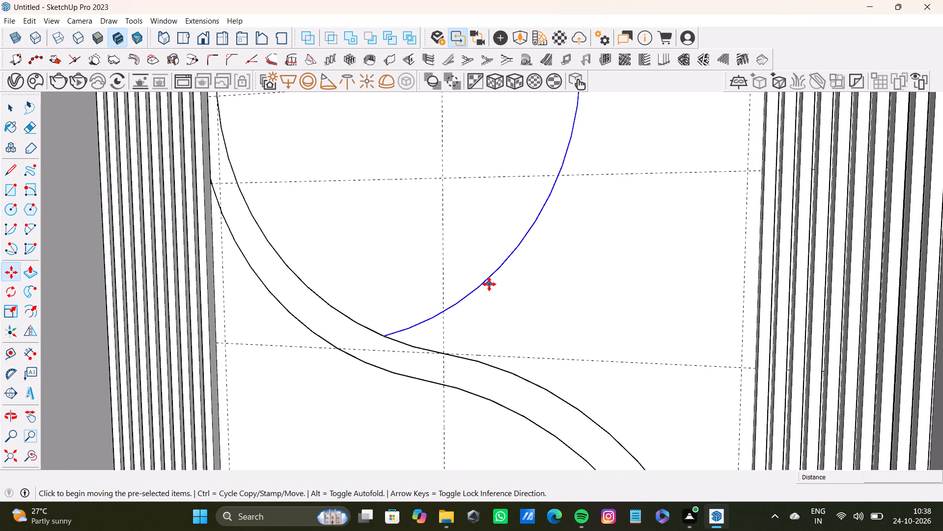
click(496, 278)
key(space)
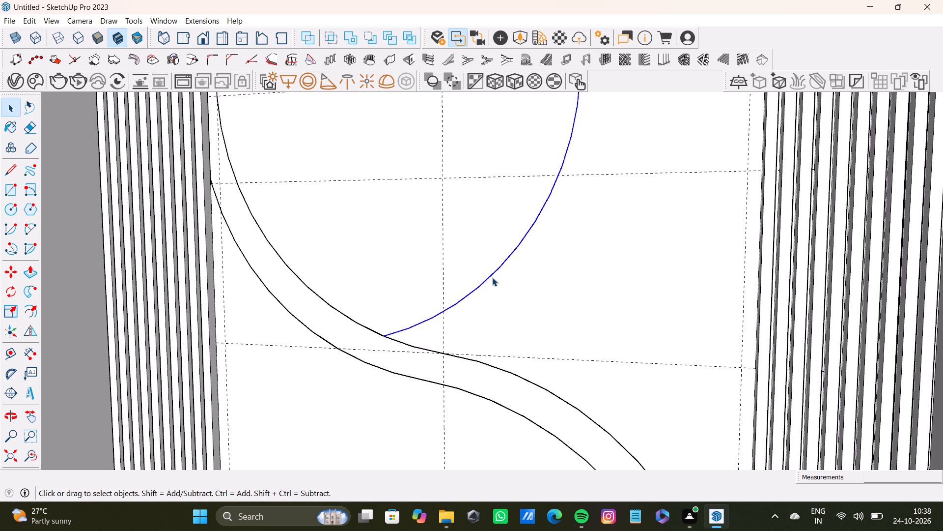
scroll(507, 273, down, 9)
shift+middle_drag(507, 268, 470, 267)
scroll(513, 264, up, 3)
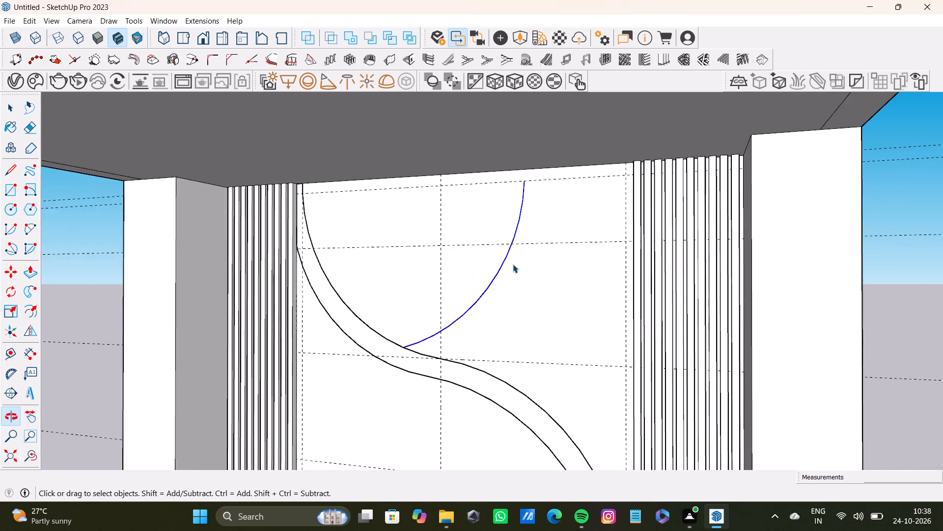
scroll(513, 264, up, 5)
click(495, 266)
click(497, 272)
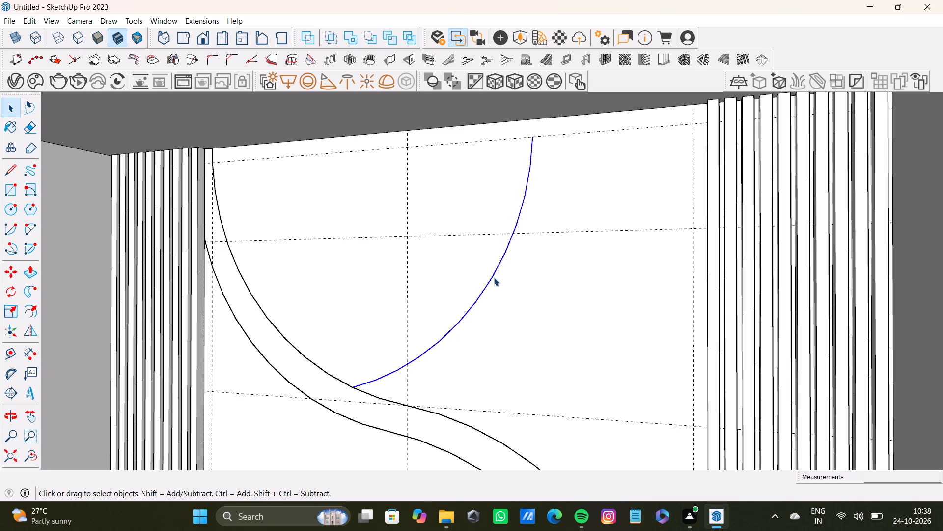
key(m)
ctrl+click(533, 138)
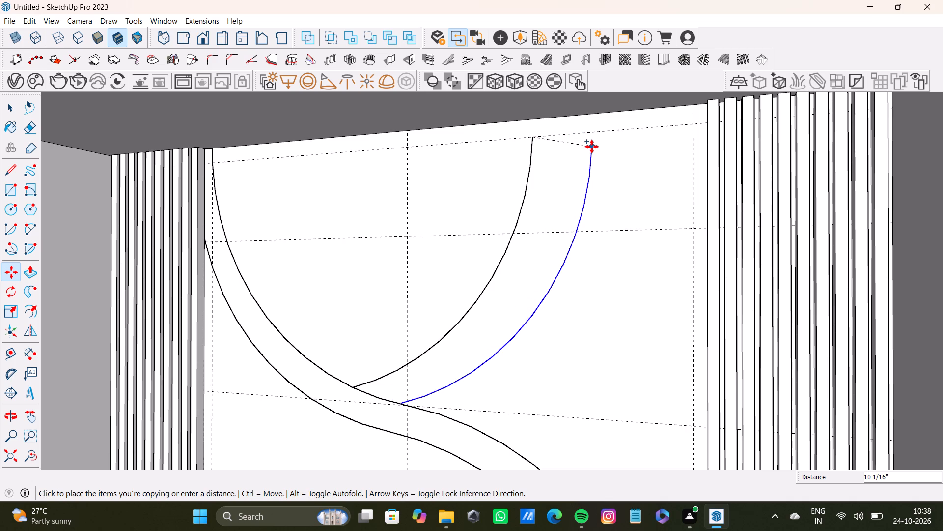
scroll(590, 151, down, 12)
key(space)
Delete the separate selected arc that branches upward from the S-shaped band on the wall panel.
shift+middle_drag(569, 233, 570, 206)
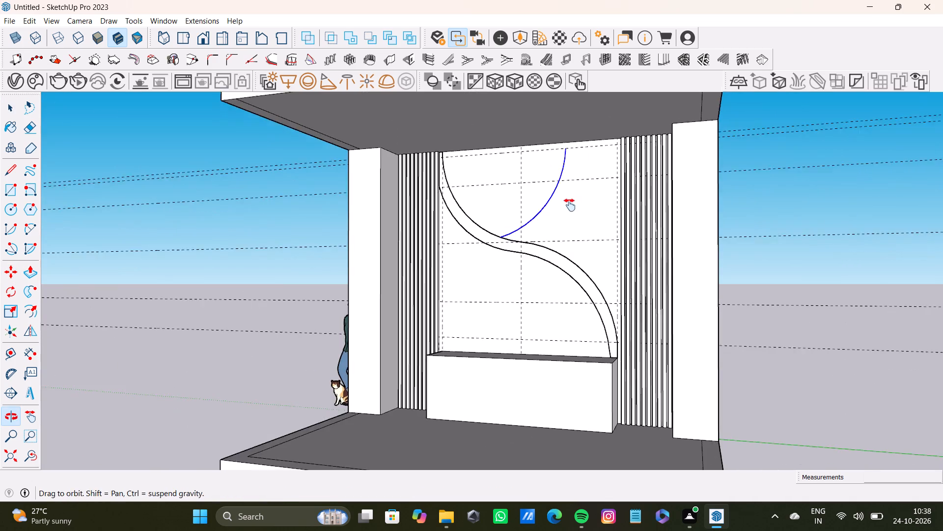
scroll(557, 206, up, 7)
key(space)
key(Delete)
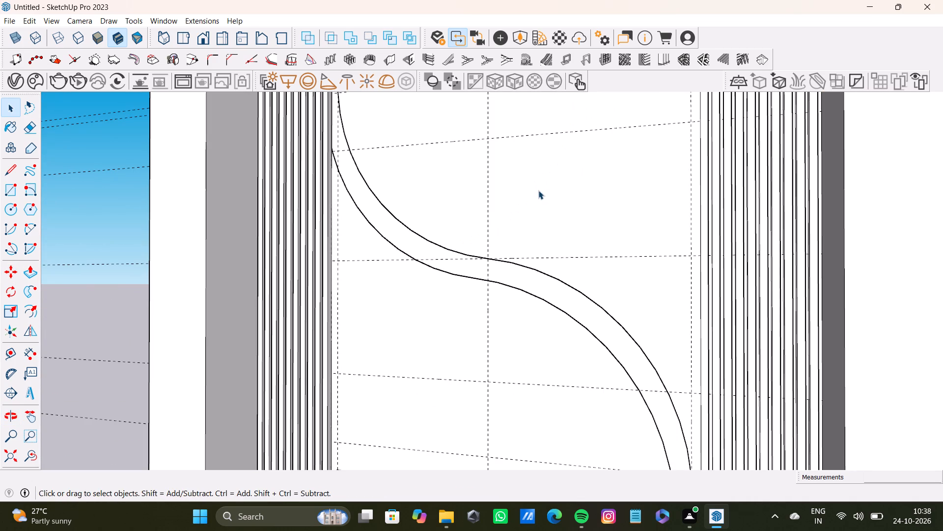
Select the two parallel arcs forming the lower half of the S-shaped band, down to the box top.
scroll(379, 124, down, 8)
shift+middle_drag(415, 211, 486, 276)
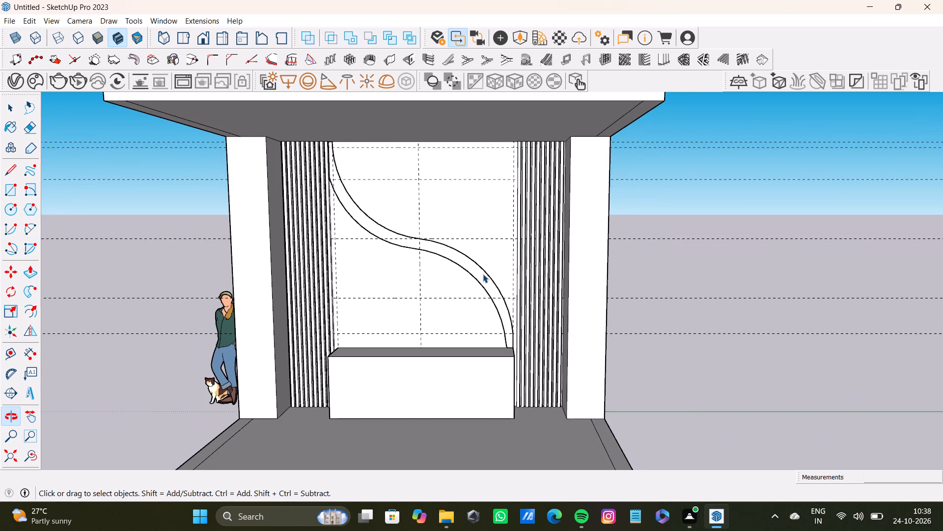
scroll(479, 297, up, 3)
middle_drag(479, 297, 448, 302)
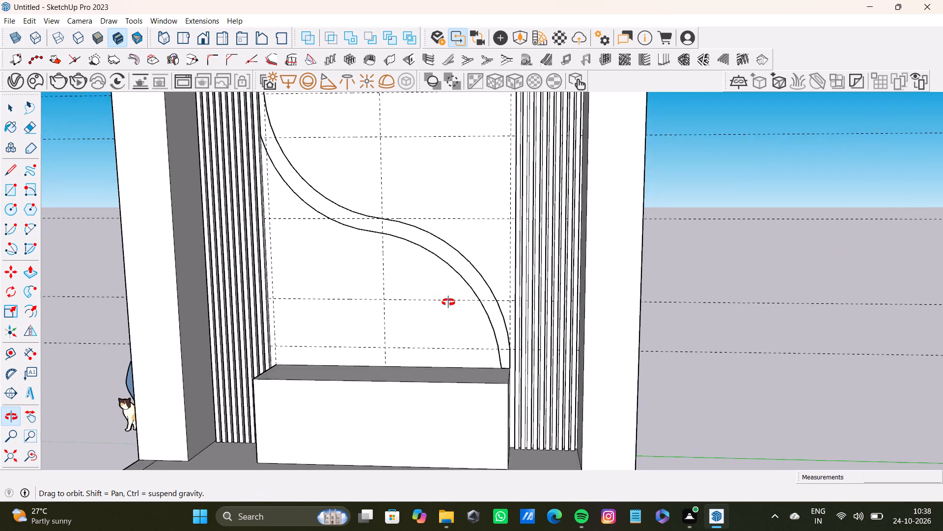
middle_drag(448, 302, 423, 309)
scroll(454, 293, up, 7)
shift+click(517, 293)
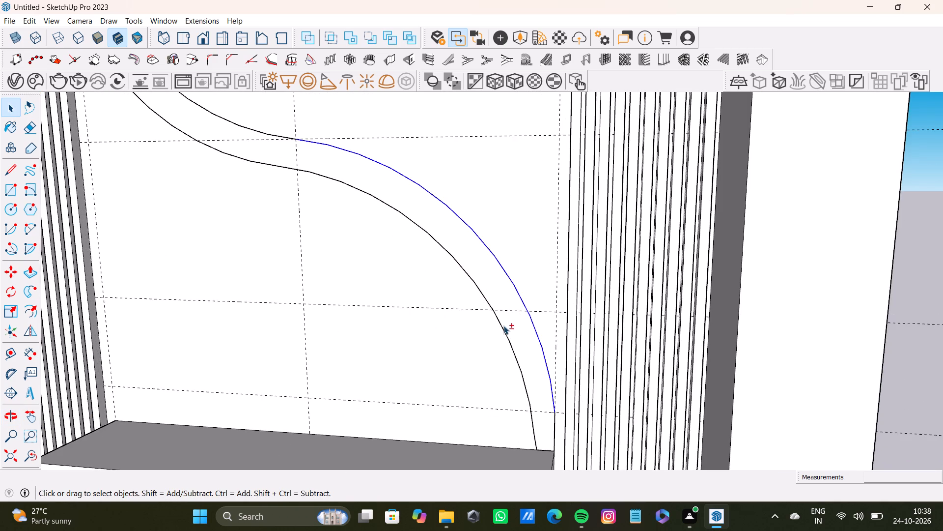
shift+click(503, 328)
shift+scroll(549, 388, down, 3)
shift+middle_drag(549, 393, 545, 370)
shift+scroll(545, 370, up, 11)
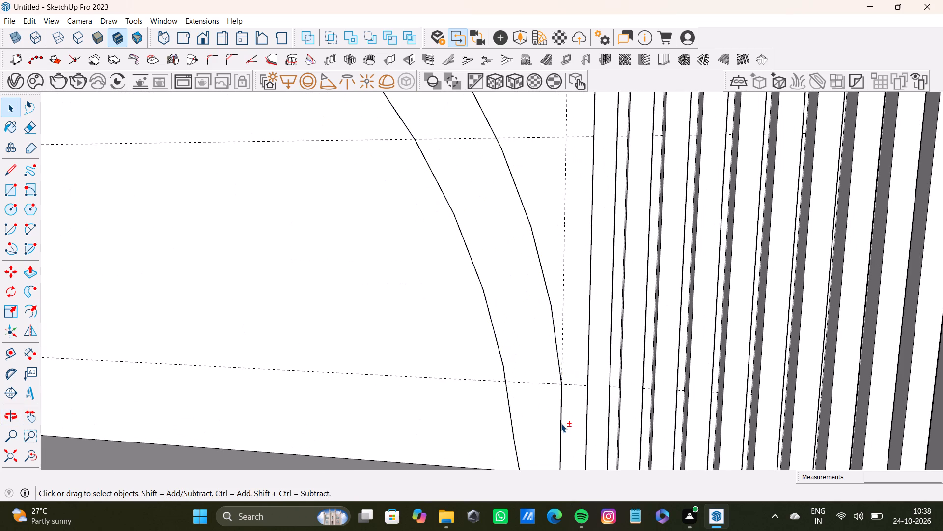
shift+click(561, 424)
shift+click(555, 335)
scroll(561, 392, down, 15)
scroll(401, 240, up, 4)
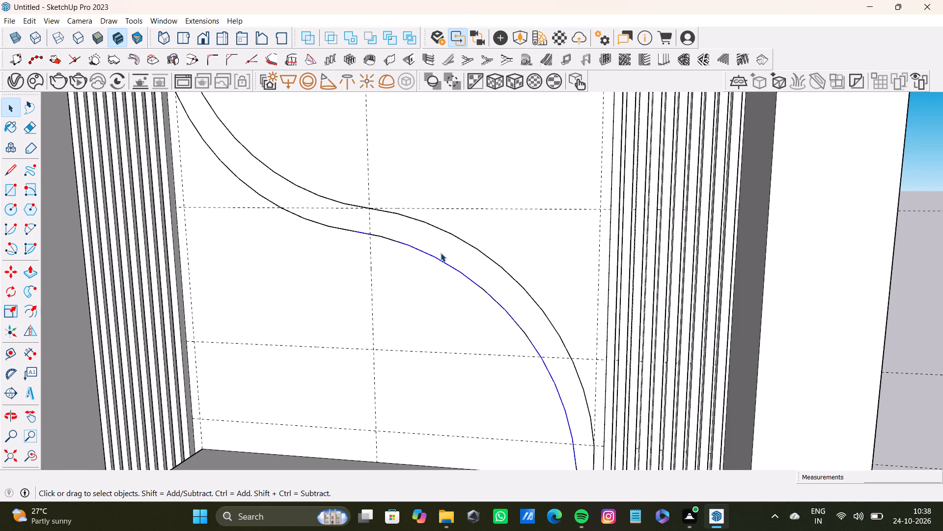
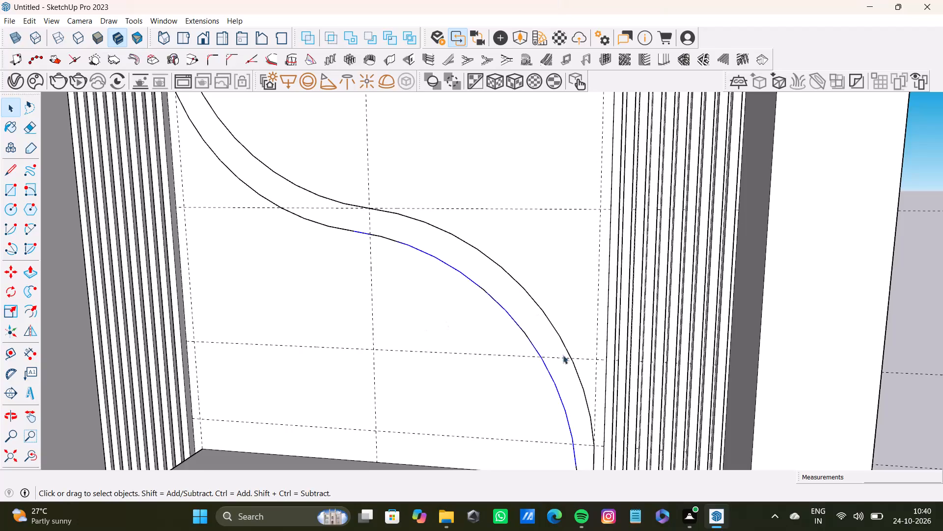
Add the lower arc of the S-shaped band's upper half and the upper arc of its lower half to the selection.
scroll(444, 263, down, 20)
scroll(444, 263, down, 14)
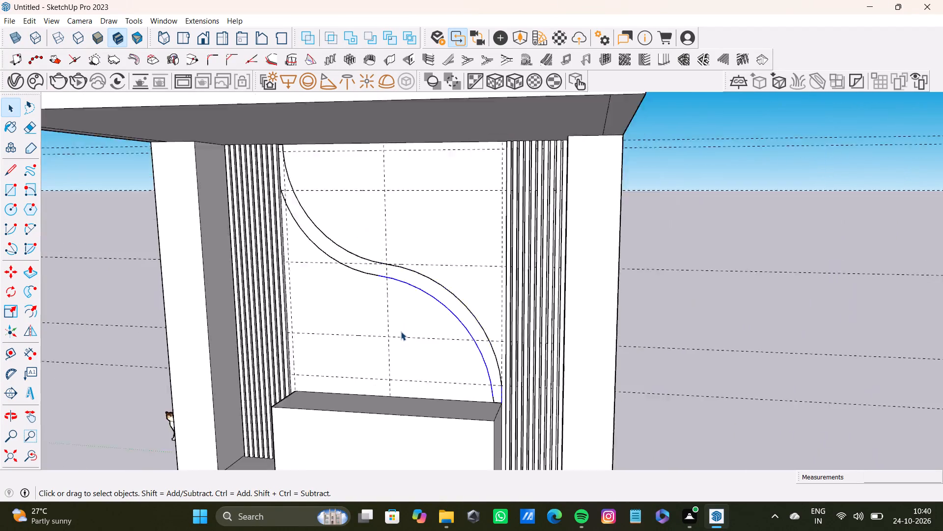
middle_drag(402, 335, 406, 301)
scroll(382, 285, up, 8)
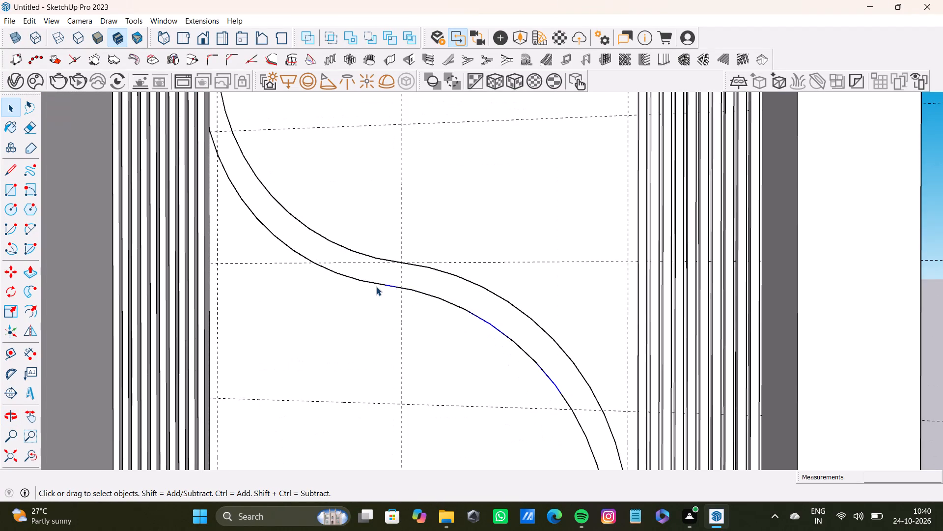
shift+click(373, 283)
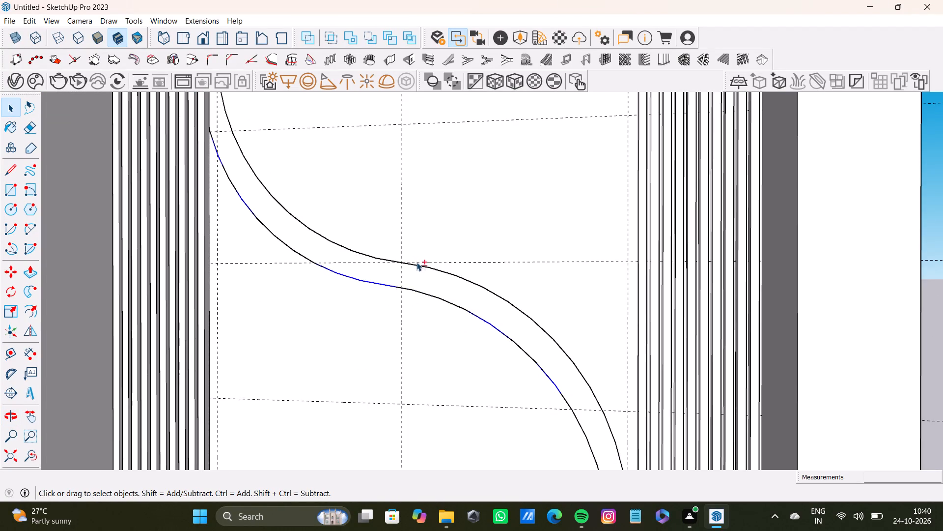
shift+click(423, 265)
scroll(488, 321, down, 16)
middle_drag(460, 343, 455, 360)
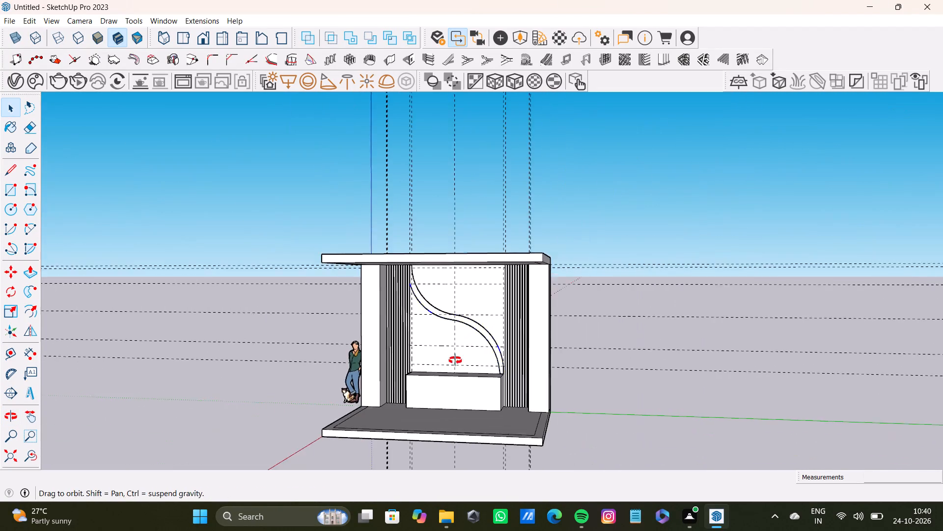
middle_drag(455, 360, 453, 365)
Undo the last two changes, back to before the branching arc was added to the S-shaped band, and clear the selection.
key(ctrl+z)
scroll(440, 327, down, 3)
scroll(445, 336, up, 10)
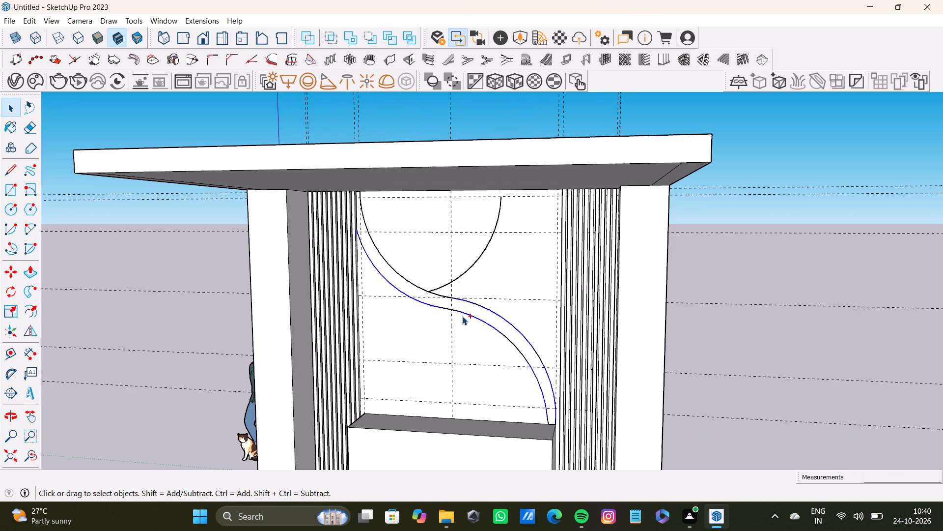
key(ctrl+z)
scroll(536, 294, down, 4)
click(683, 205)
Select all four arcs outlining the S-shaped band on the wall panel, both its lower and upper halves.
scroll(480, 294, up, 2)
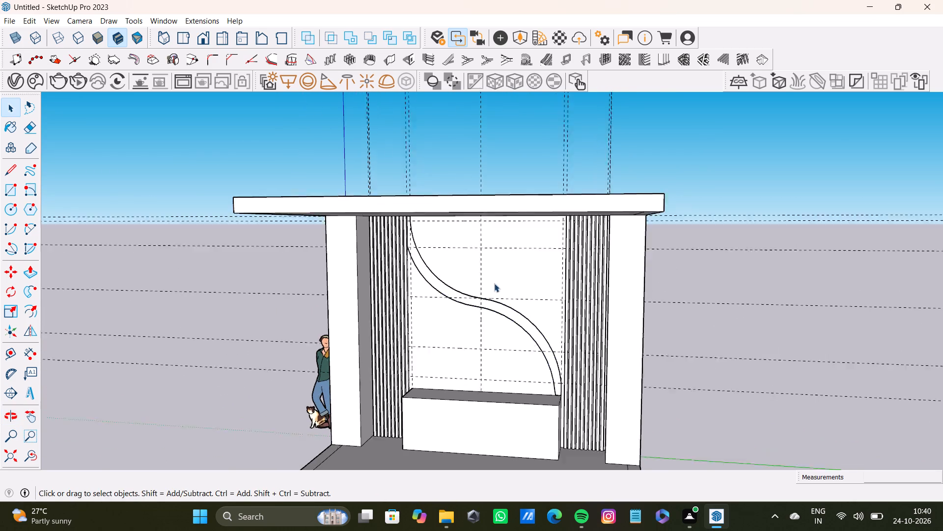
scroll(494, 283, up, 13)
shift+click(501, 322)
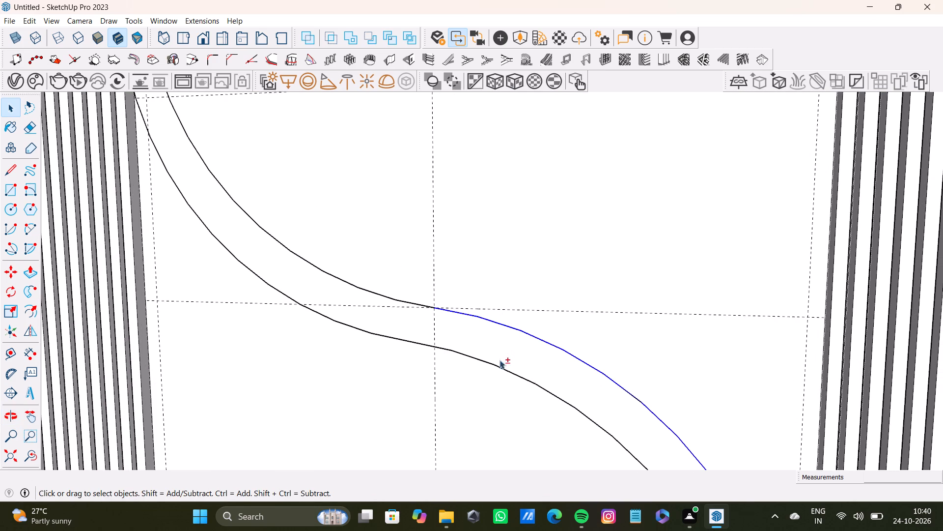
shift+click(501, 369)
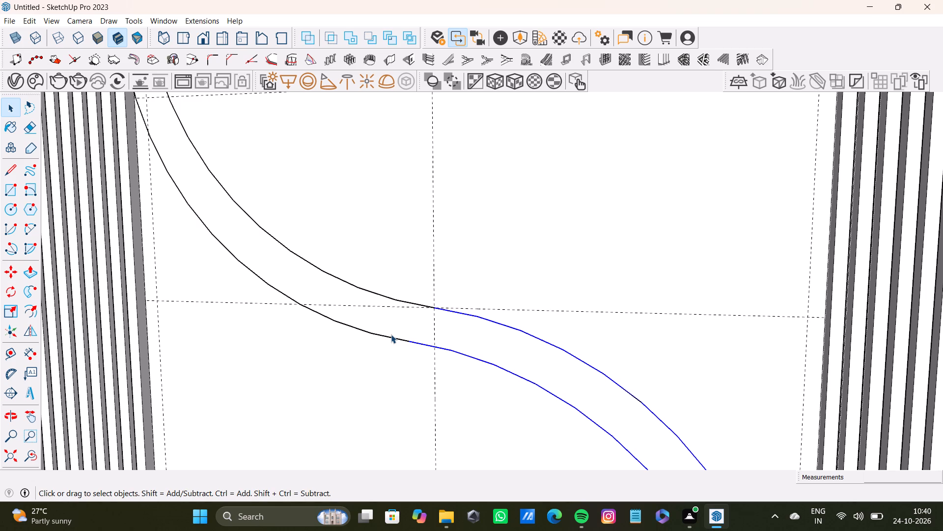
scroll(479, 363, down, 20)
scroll(333, 316, down, 17)
shift+middle_drag(407, 342, 417, 323)
shift+scroll(406, 315, up, 13)
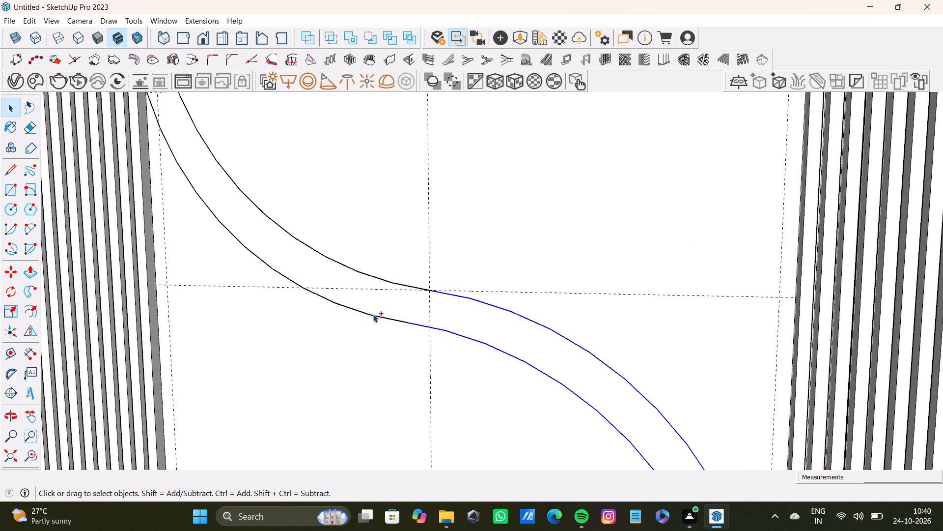
shift+click(375, 316)
shift+click(404, 285)
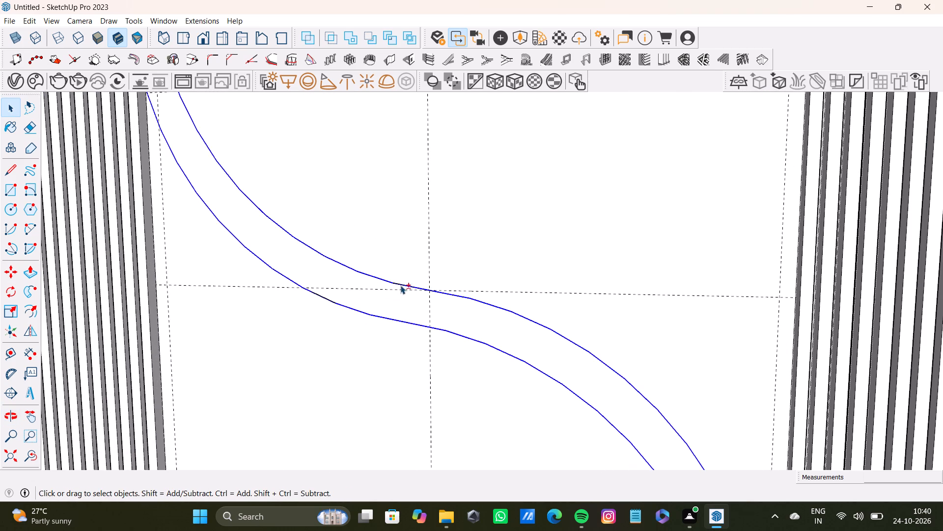
shift+scroll(331, 275, down, 7)
shift+scroll(332, 309, up, 4)
shift+scroll(349, 297, down, 13)
middle_drag(355, 325, 482, 322)
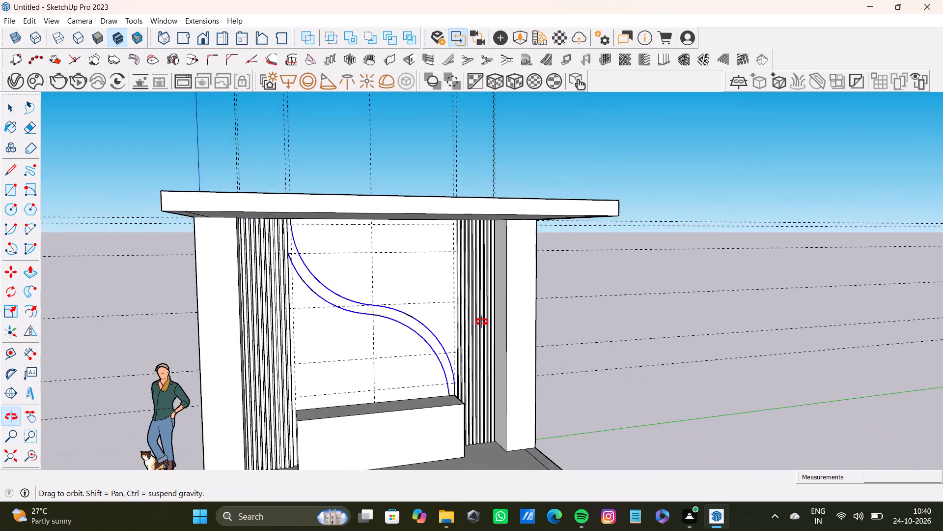
middle_drag(482, 322, 422, 306)
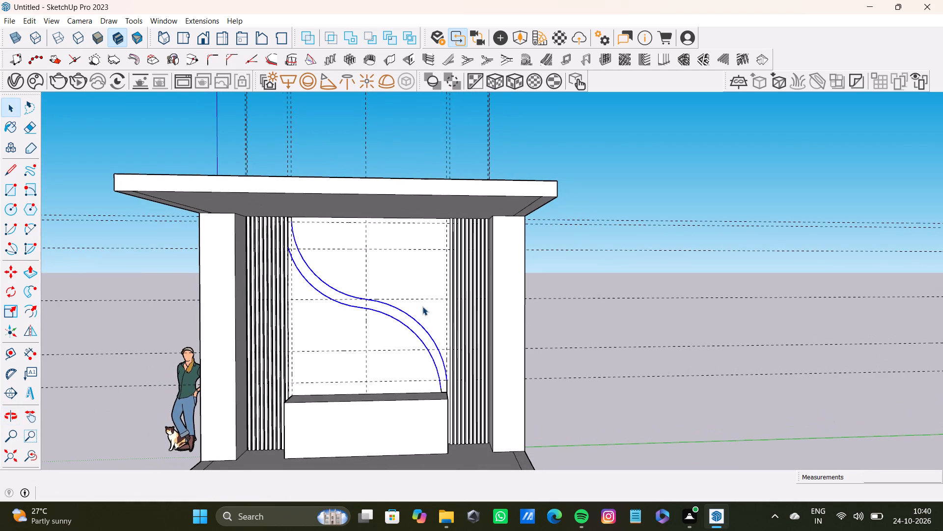
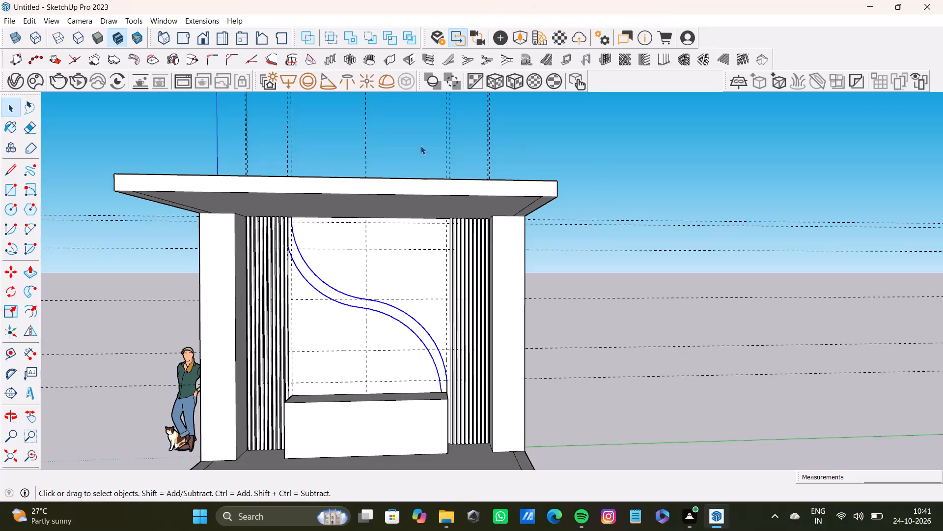
Examine the selected outline of the S-shaped band and its upper end against the wall panel.
scroll(350, 281, down, 19)
middle_drag(381, 341, 336, 354)
scroll(374, 302, up, 8)
middle_drag(399, 310, 405, 284)
scroll(400, 321, down, 4)
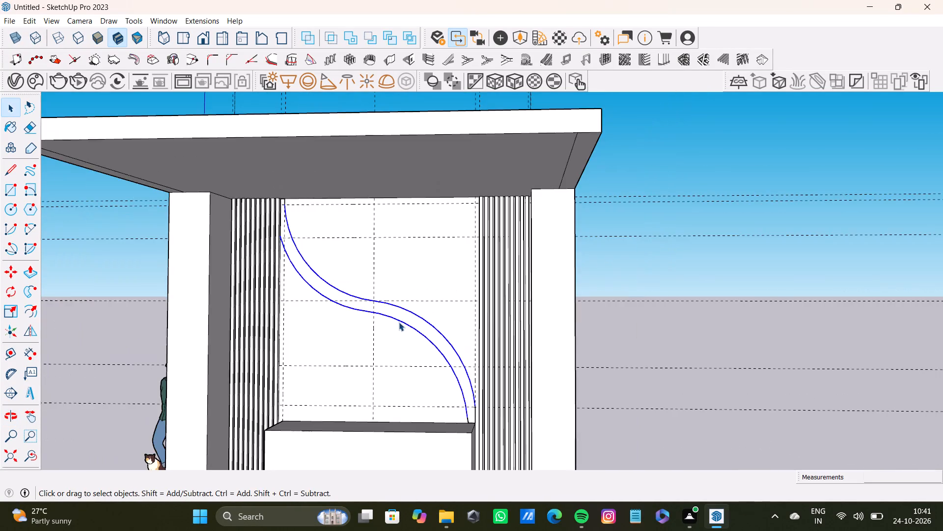
middle_drag(426, 332, 474, 320)
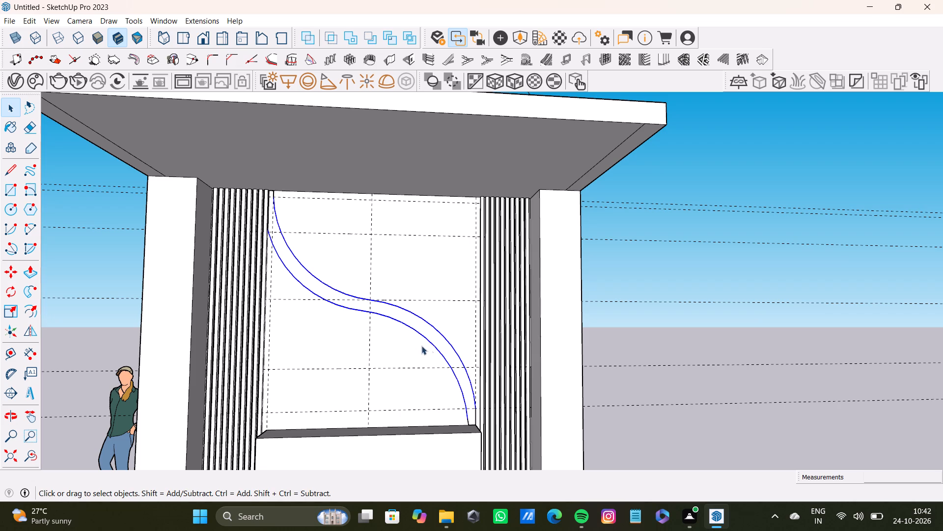
scroll(418, 342, down, 20)
scroll(418, 342, down, 1)
middle_drag(417, 354, 333, 367)
scroll(419, 327, up, 6)
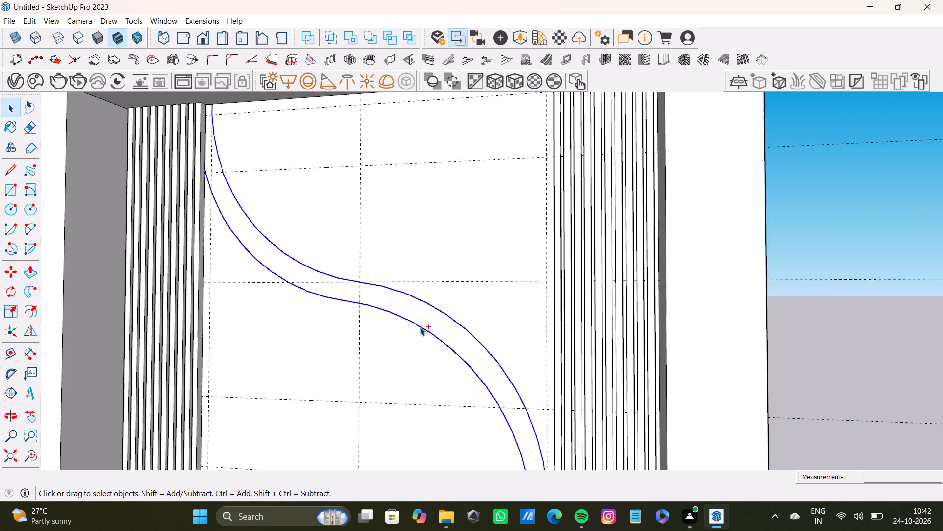
scroll(420, 327, up, 6)
shift+middle_drag(420, 331, 538, 325)
scroll(534, 344, down, 6)
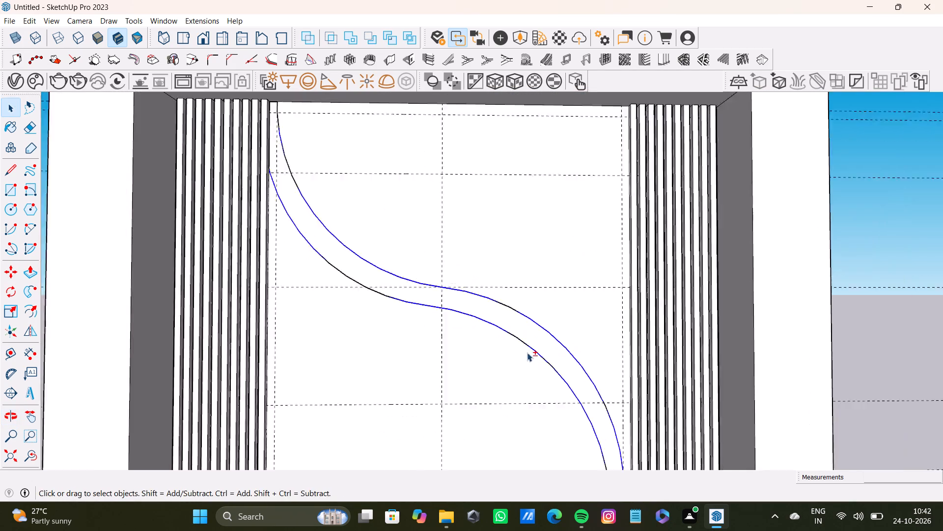
scroll(527, 353, down, 2)
shift+middle_drag(523, 357, 442, 325)
scroll(306, 208, up, 10)
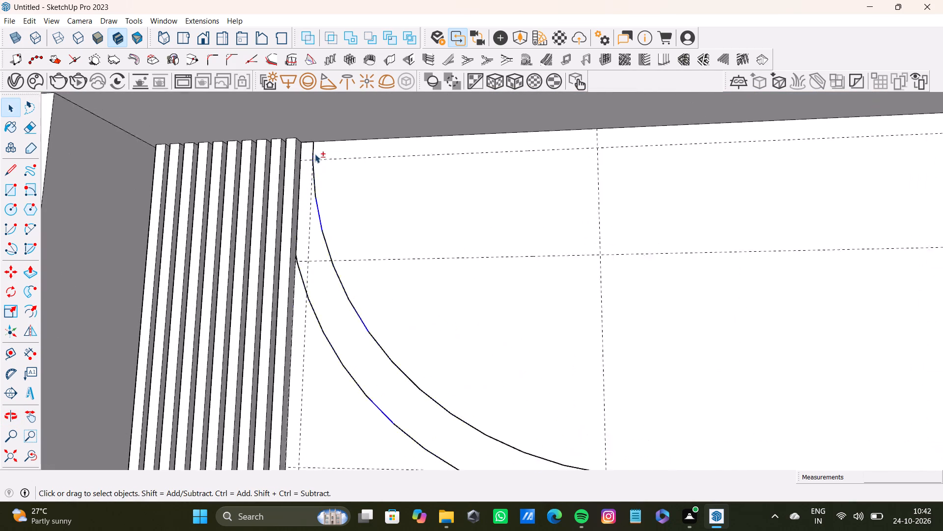
scroll(315, 154, up, 5)
shift+click(313, 147)
shift+scroll(311, 175, down, 20)
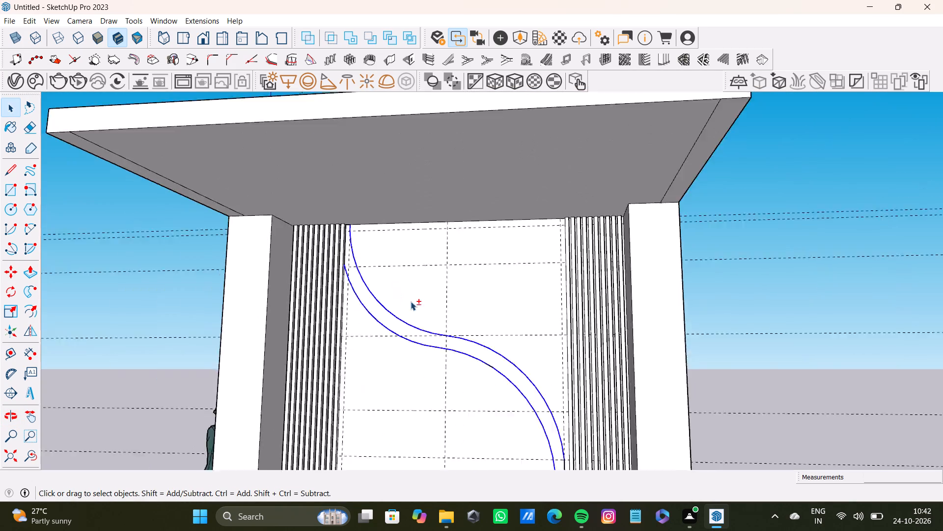
shift+scroll(411, 301, down, 3)
shift+middle_drag(449, 327, 492, 389)
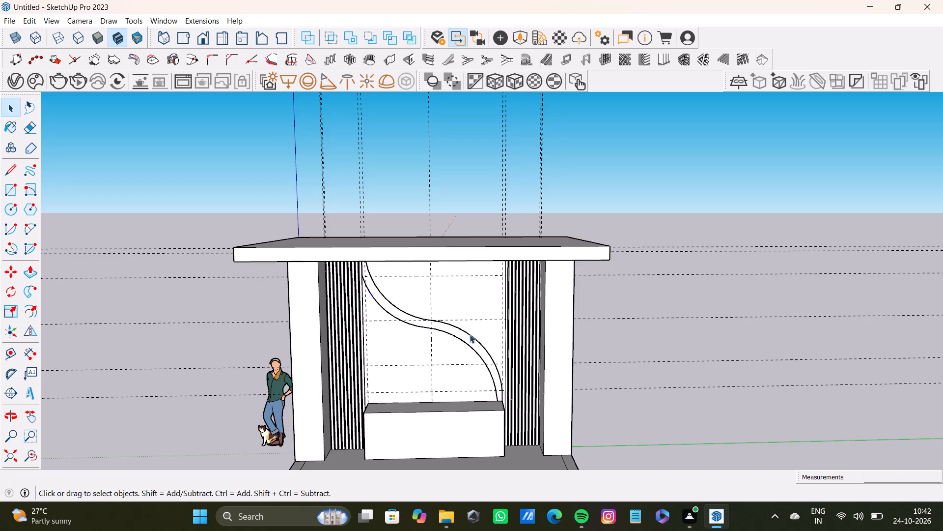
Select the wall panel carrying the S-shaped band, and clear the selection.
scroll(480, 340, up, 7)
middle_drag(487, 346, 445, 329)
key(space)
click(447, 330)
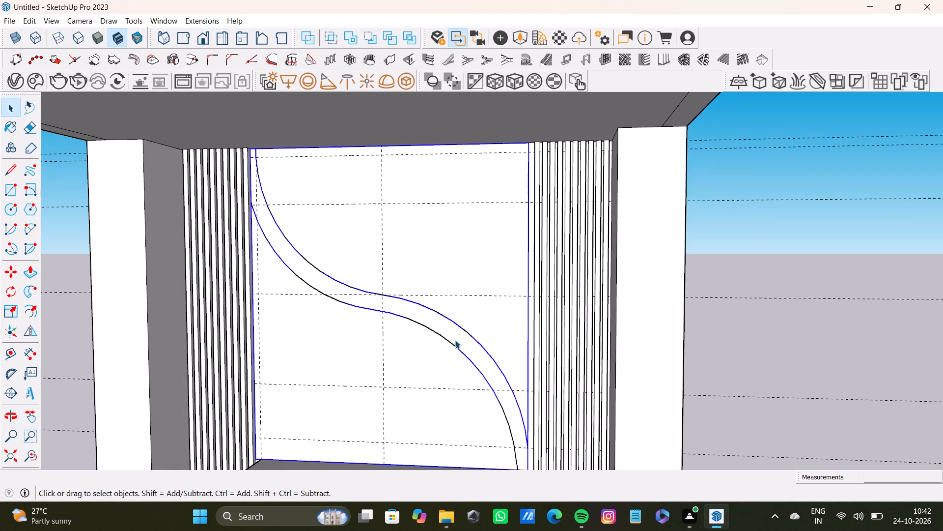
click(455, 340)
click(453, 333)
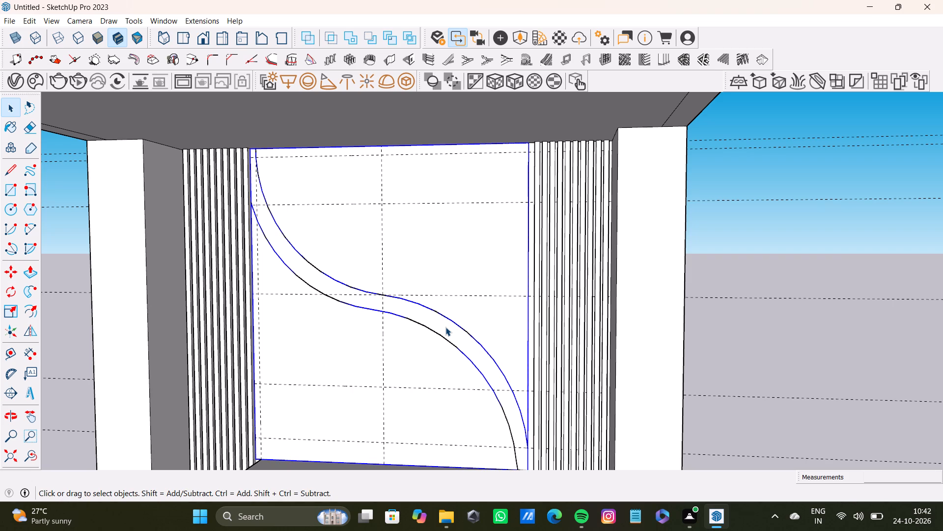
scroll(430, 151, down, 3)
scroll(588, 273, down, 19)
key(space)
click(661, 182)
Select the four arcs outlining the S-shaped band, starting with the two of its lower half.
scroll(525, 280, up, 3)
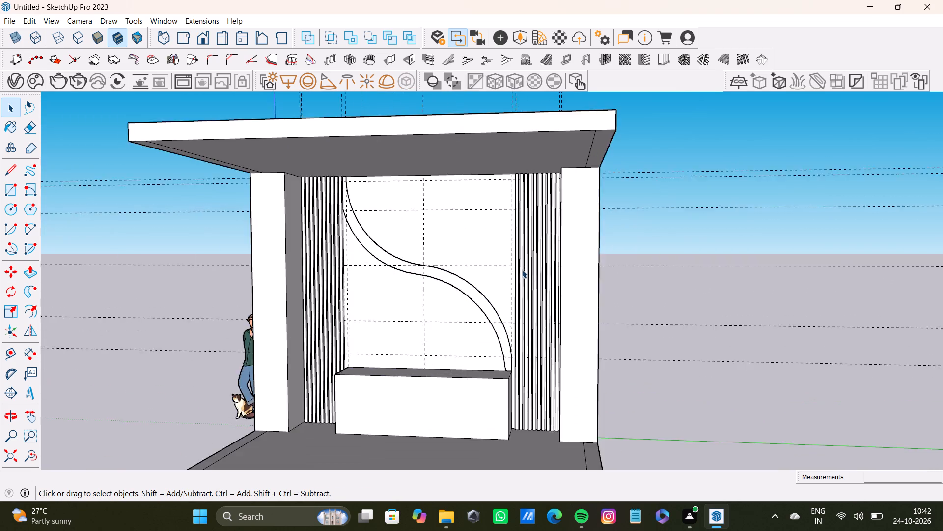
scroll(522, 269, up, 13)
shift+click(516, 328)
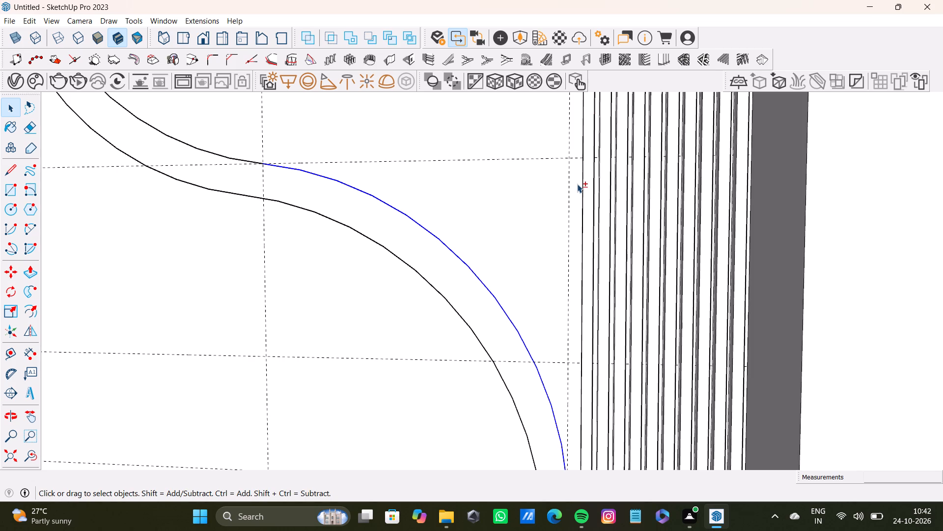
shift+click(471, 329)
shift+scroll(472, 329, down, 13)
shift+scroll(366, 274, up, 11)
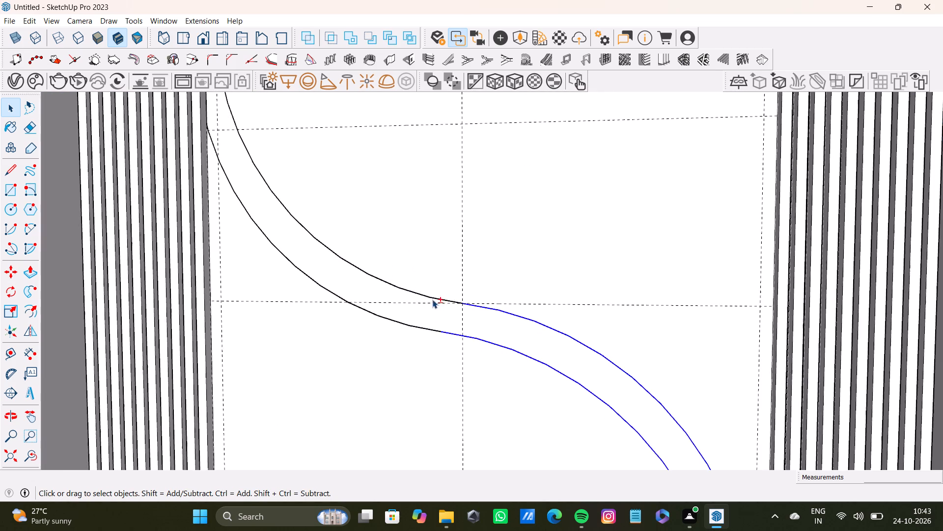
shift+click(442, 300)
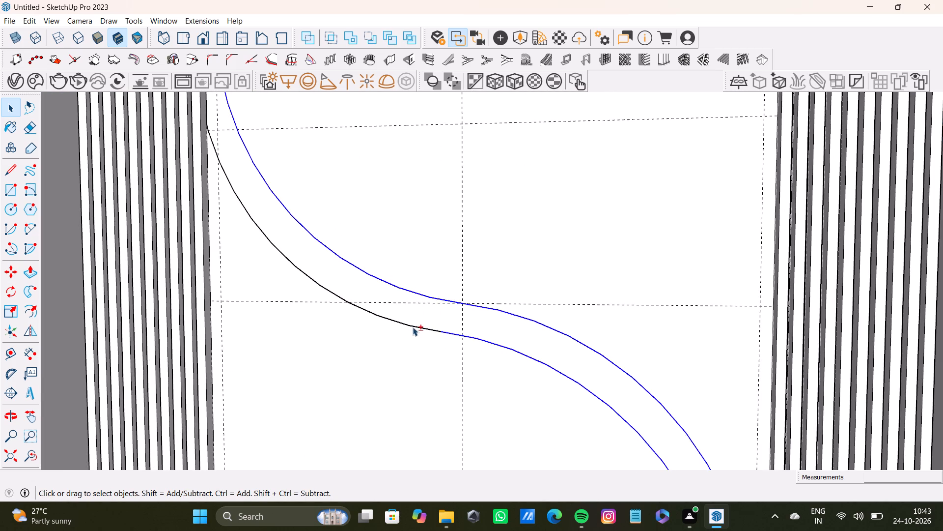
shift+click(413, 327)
Open the wall panel for editing and try to pull the S-shaped band's face outward with Push/Pull.
shift+scroll(412, 325, down, 9)
shift+middle_drag(412, 324, 478, 343)
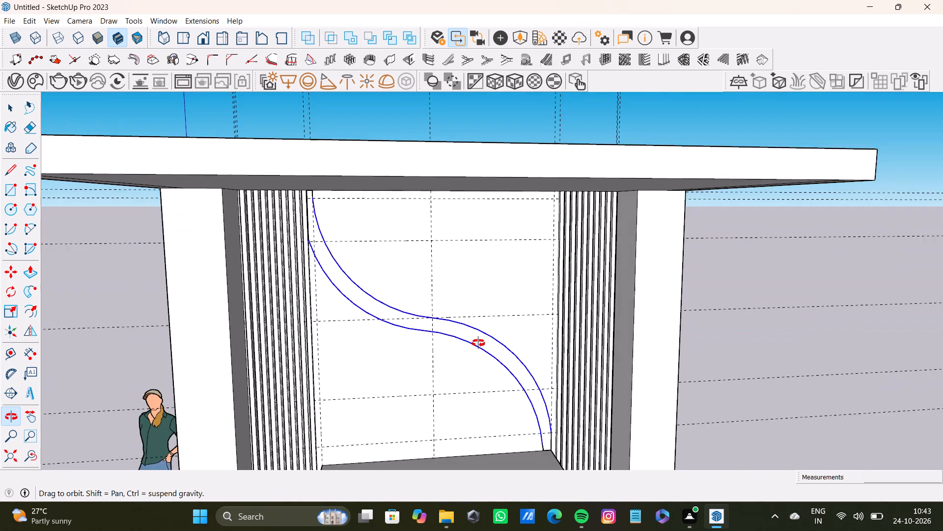
shift+middle_drag(478, 343, 468, 300)
shift+scroll(476, 303, up, 3)
shift+click(477, 303)
double_click(481, 306)
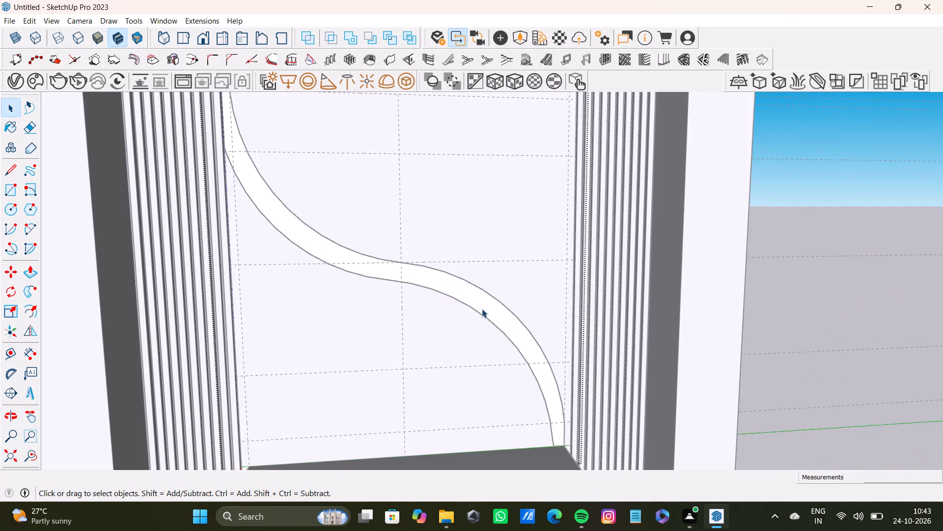
click(482, 310)
key(p)
drag(486, 310, 482, 312)
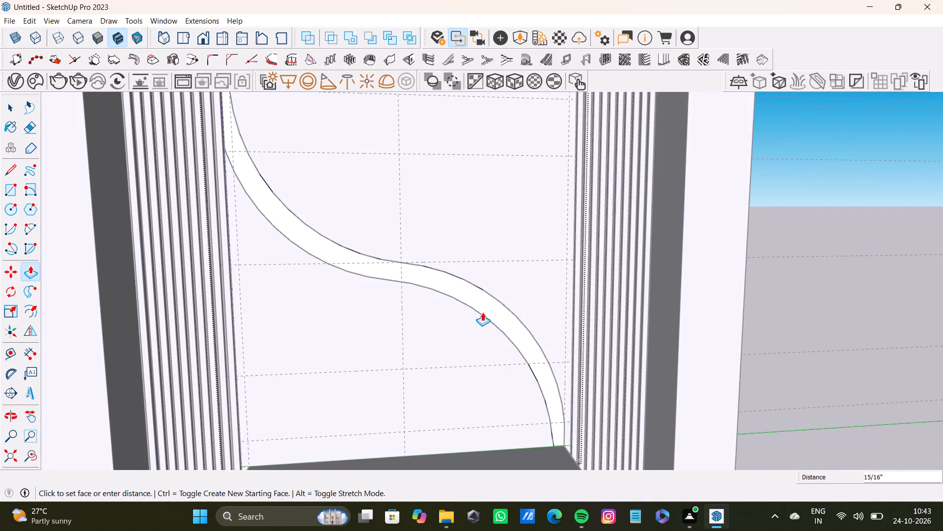
drag(482, 312, 479, 314)
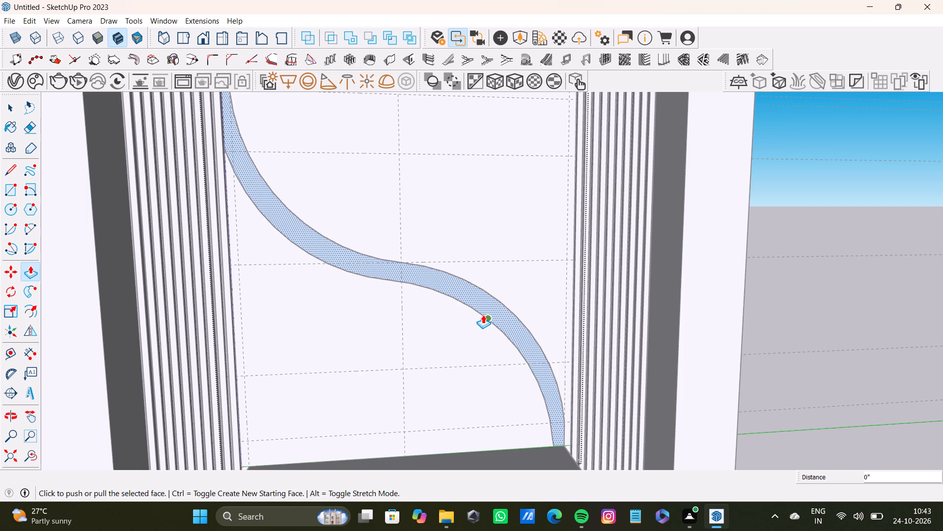
Extrude the S-shaped band's face 2 1/2" out from the wall panel and leave the panel's editing mode.
scroll(517, 313, down, 3)
middle_drag(517, 313, 318, 333)
scroll(469, 336, down, 4)
middle_drag(501, 356, 518, 291)
scroll(510, 326, up, 7)
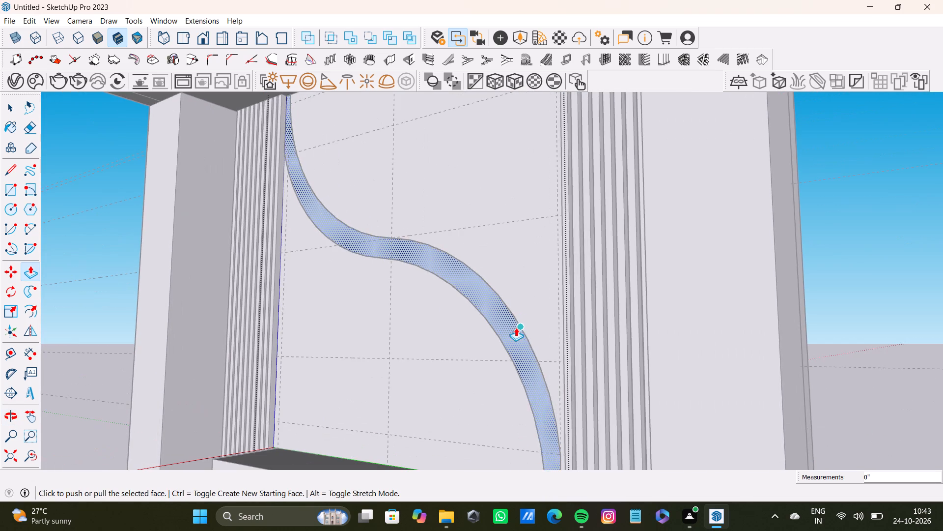
click(516, 327)
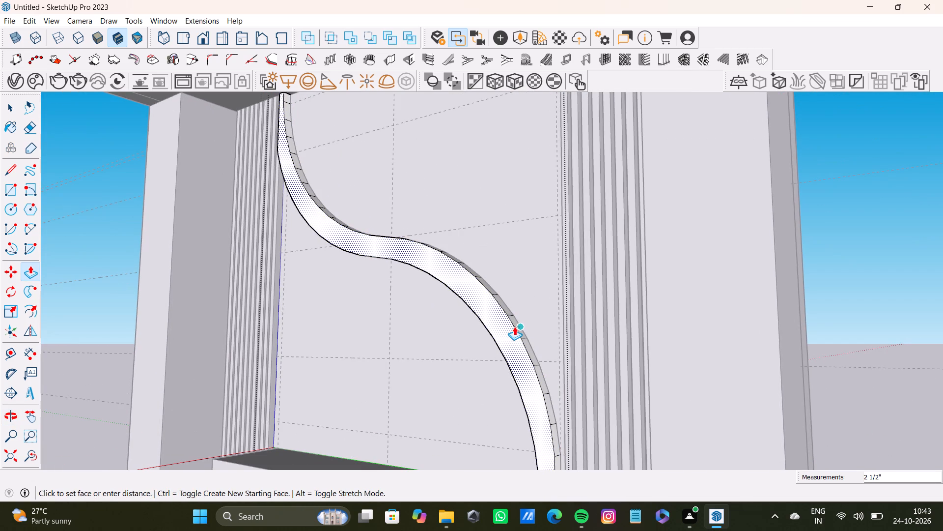
scroll(514, 326, down, 9)
middle_drag(493, 349, 649, 385)
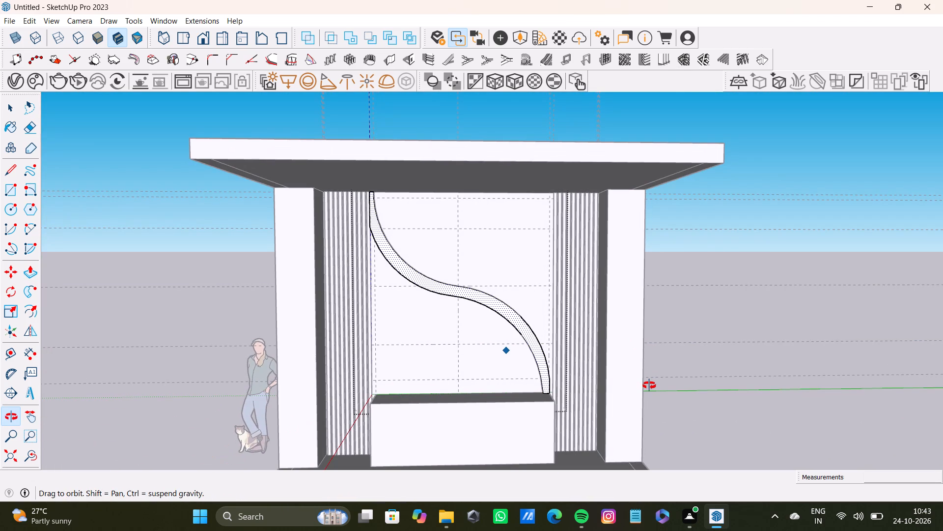
middle_drag(649, 385, 615, 397)
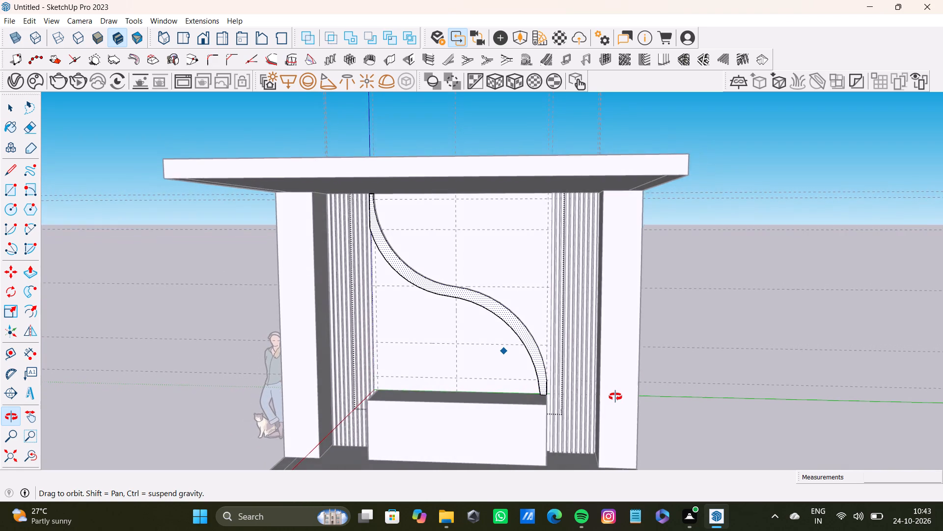
middle_drag(615, 397, 587, 365)
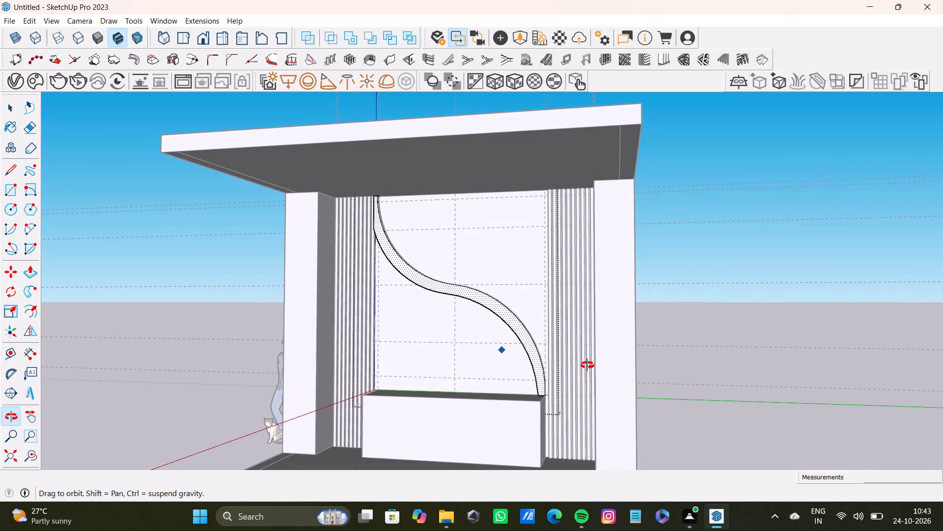
middle_drag(587, 365, 589, 388)
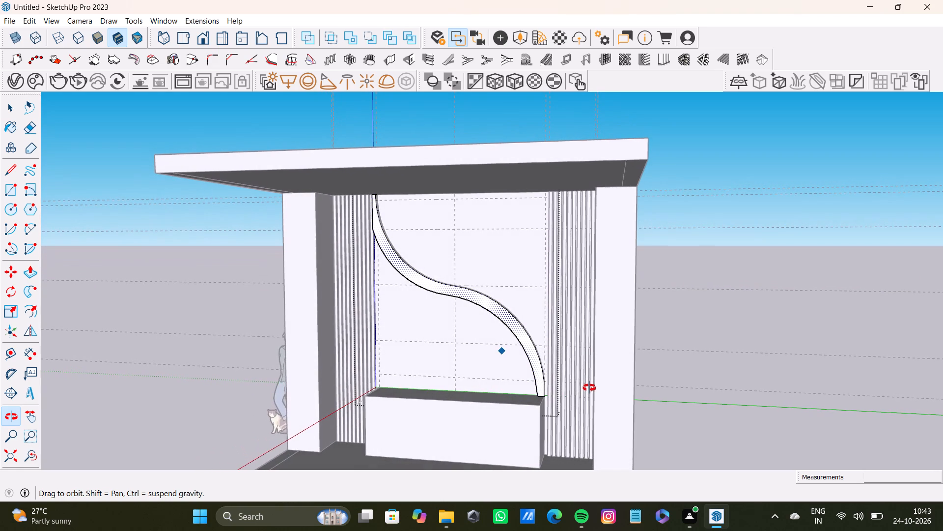
middle_drag(589, 388, 598, 391)
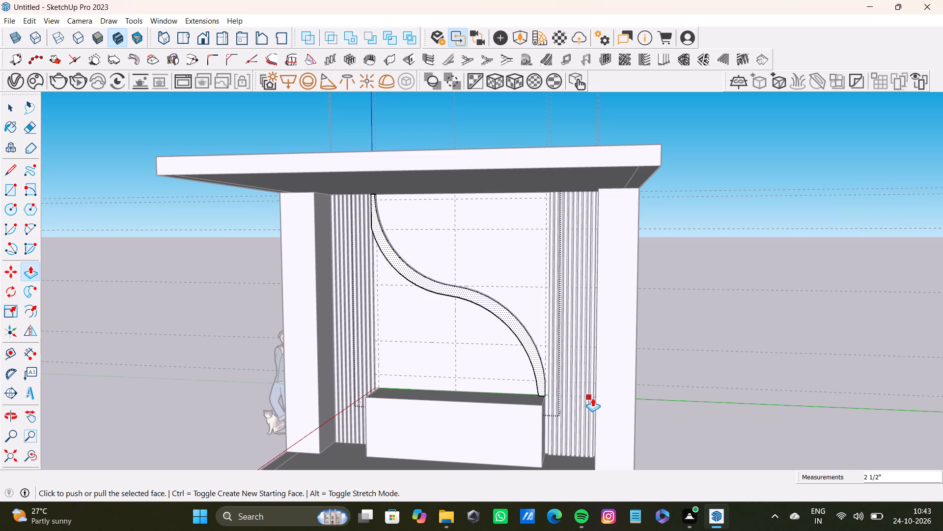
scroll(605, 281, down, 20)
scroll(605, 281, down, 1)
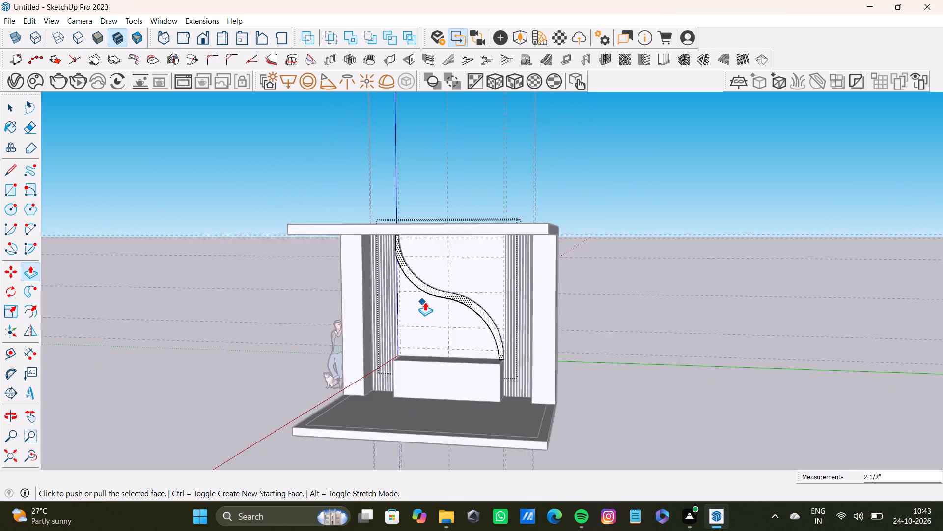
scroll(425, 302, down, 9)
middle_drag(429, 307, 432, 364)
key(space)
click(555, 168)
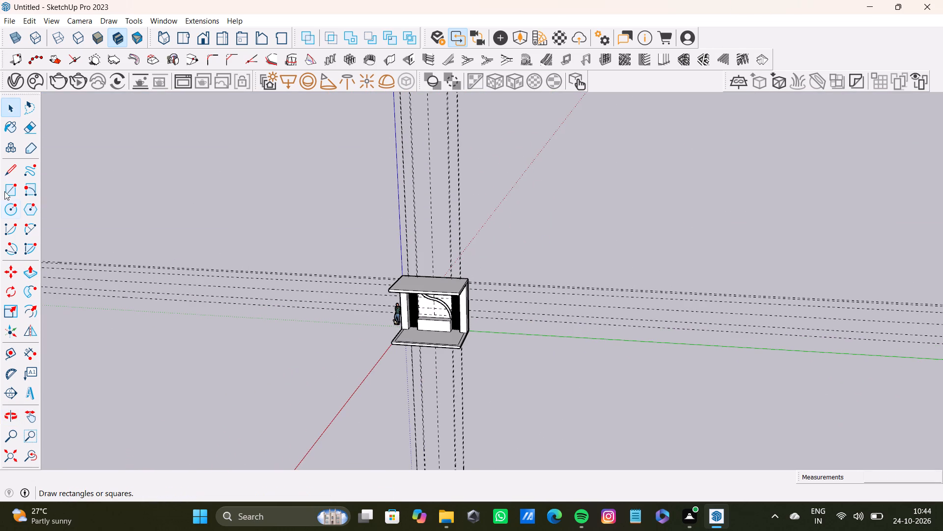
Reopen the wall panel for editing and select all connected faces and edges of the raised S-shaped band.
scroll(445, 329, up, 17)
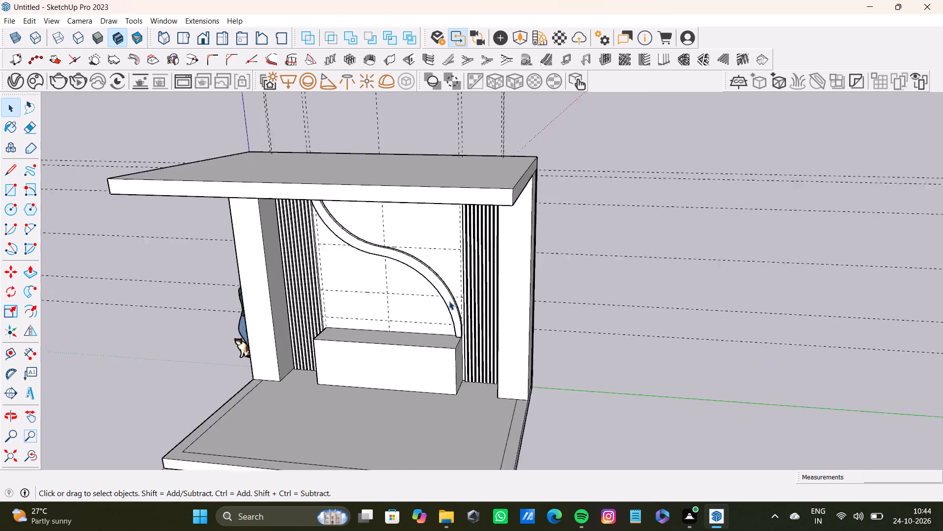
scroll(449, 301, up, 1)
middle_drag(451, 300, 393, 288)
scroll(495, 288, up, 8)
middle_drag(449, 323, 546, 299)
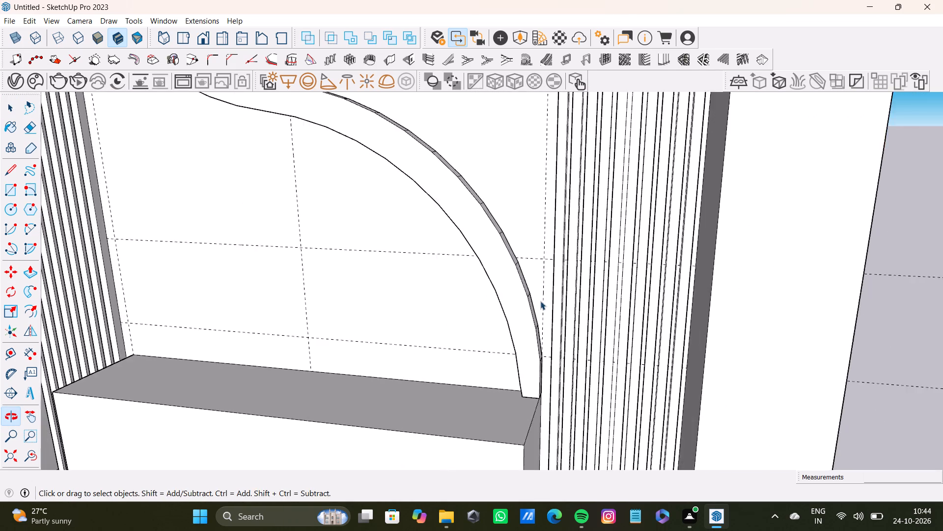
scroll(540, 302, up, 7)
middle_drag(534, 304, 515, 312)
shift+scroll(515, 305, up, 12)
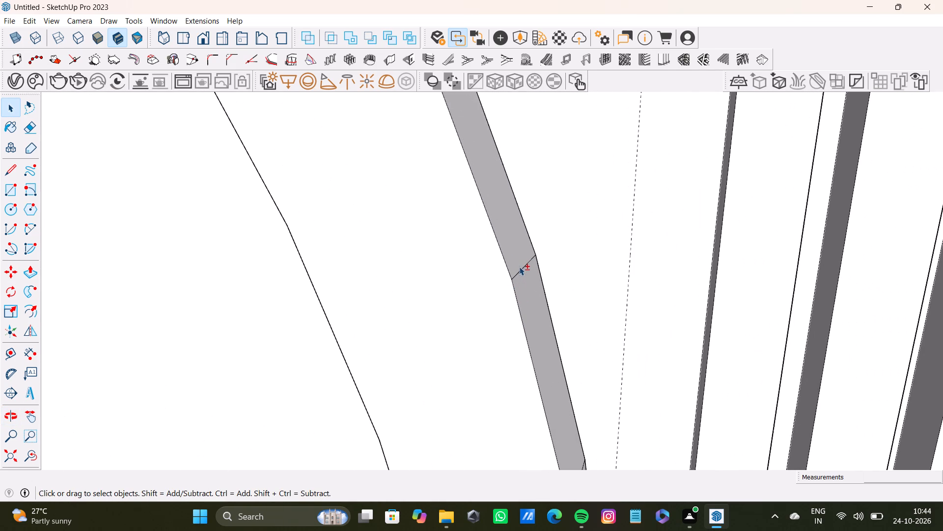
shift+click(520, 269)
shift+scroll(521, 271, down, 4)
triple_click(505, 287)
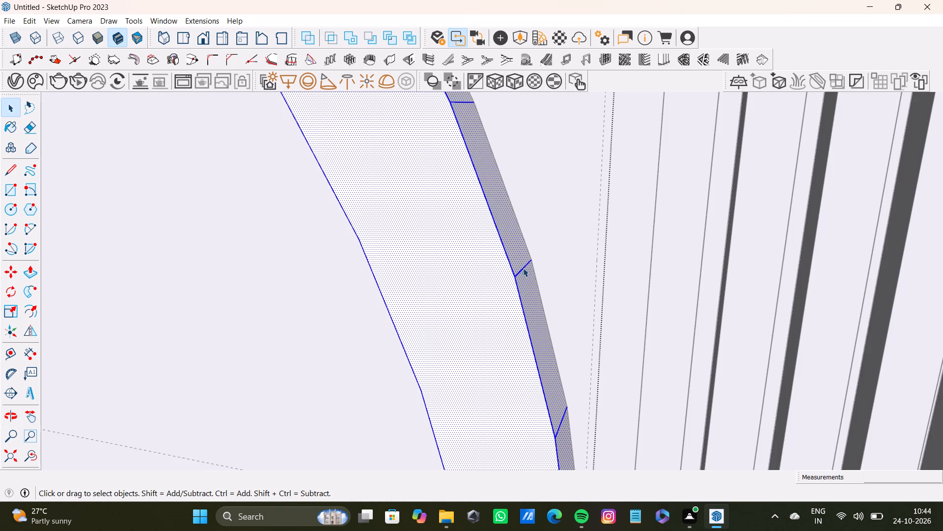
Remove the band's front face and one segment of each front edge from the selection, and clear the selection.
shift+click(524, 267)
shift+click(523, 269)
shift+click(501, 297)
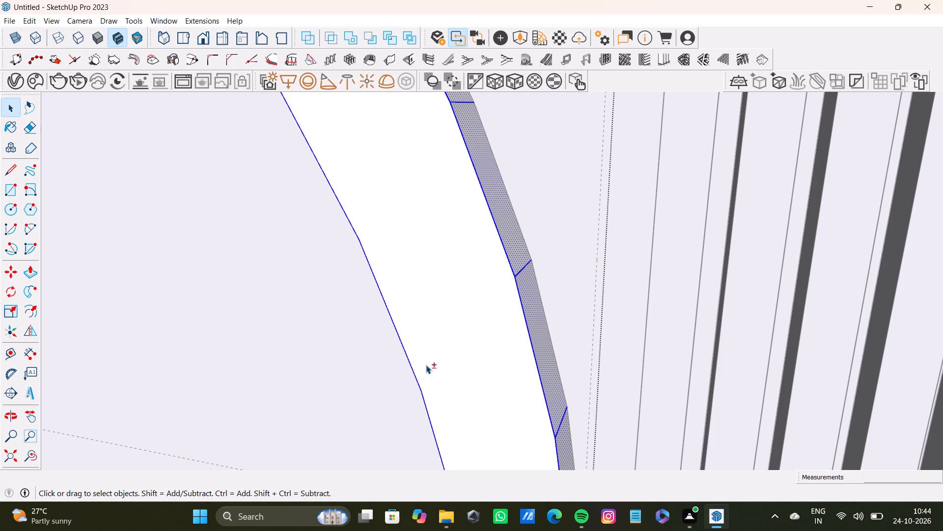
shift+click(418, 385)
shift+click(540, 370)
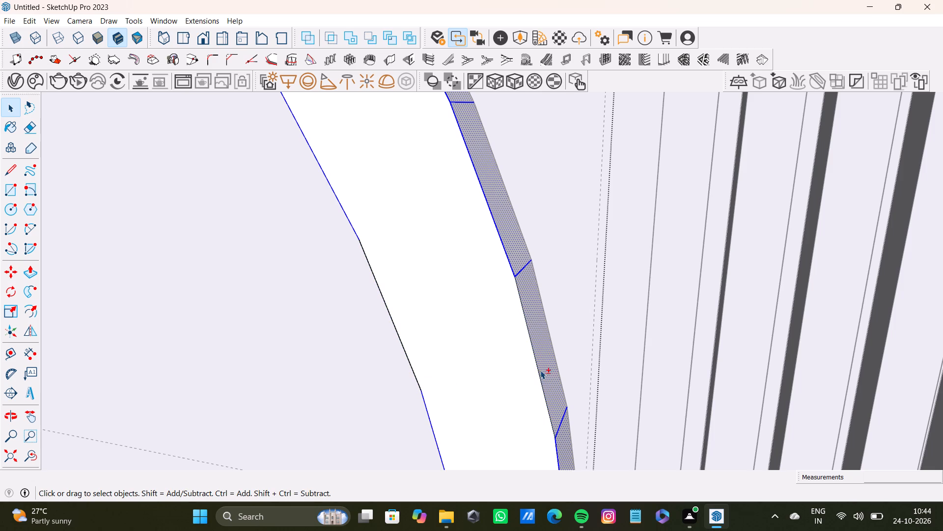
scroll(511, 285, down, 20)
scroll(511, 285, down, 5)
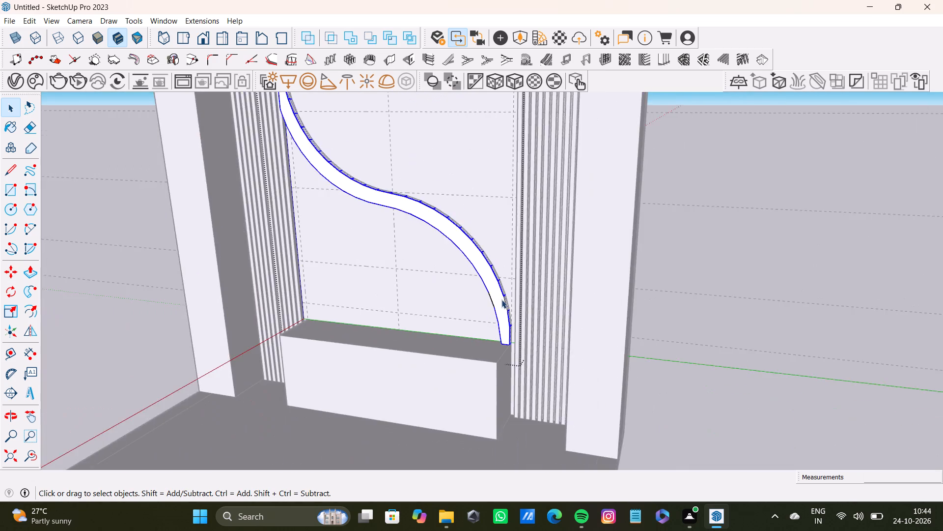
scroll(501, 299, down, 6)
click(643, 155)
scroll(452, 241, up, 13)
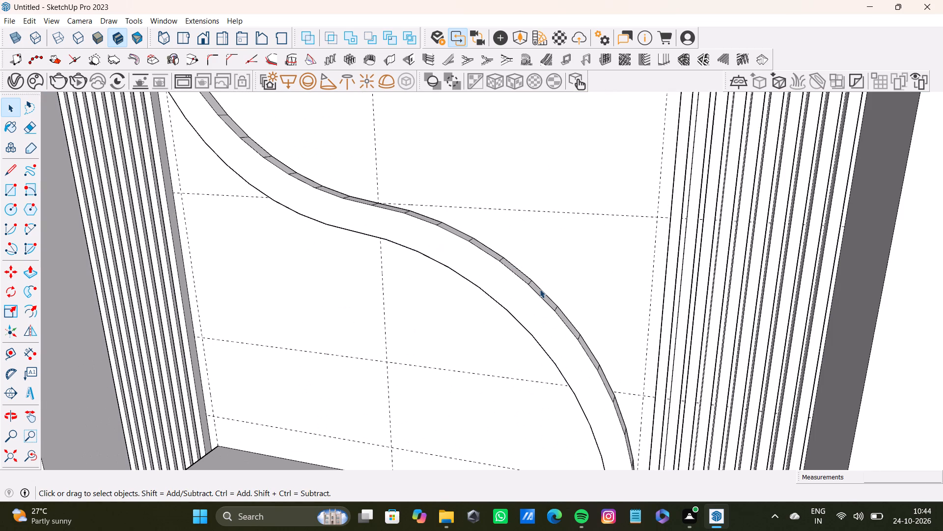
Reopen the wall panel for editing and select the six lowest cross edges on the raised S-shaped band's side.
scroll(540, 307, down, 8)
shift+middle_drag(524, 332, 378, 231)
scroll(462, 247, up, 2)
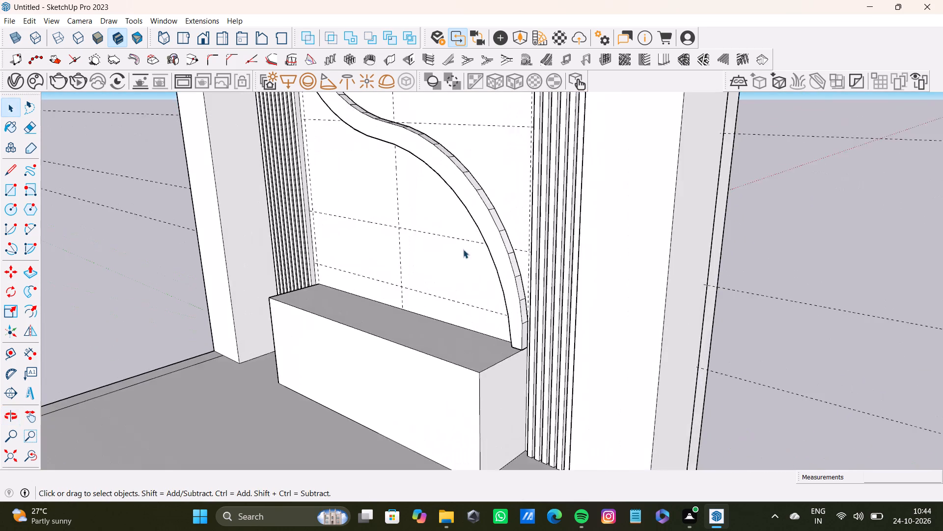
scroll(463, 249, up, 11)
shift+click(568, 338)
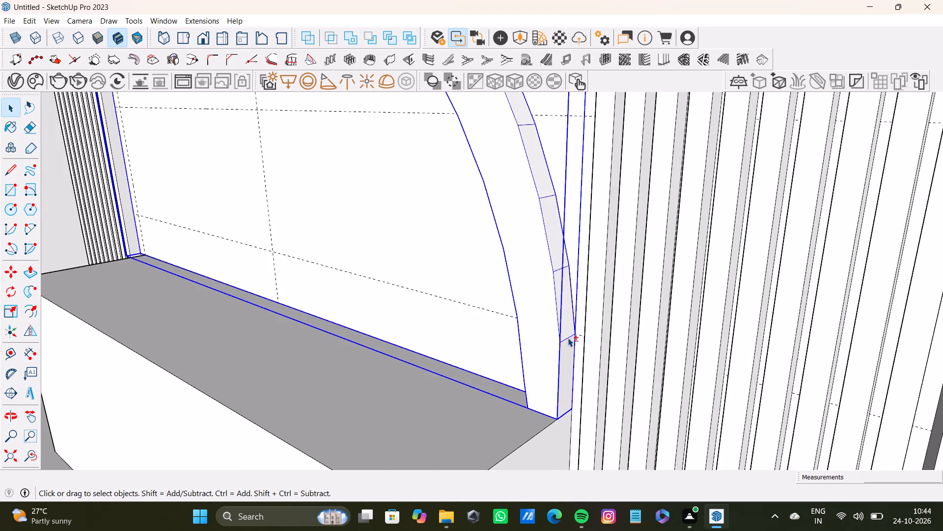
shift+double_click(568, 338)
click(568, 339)
click(569, 337)
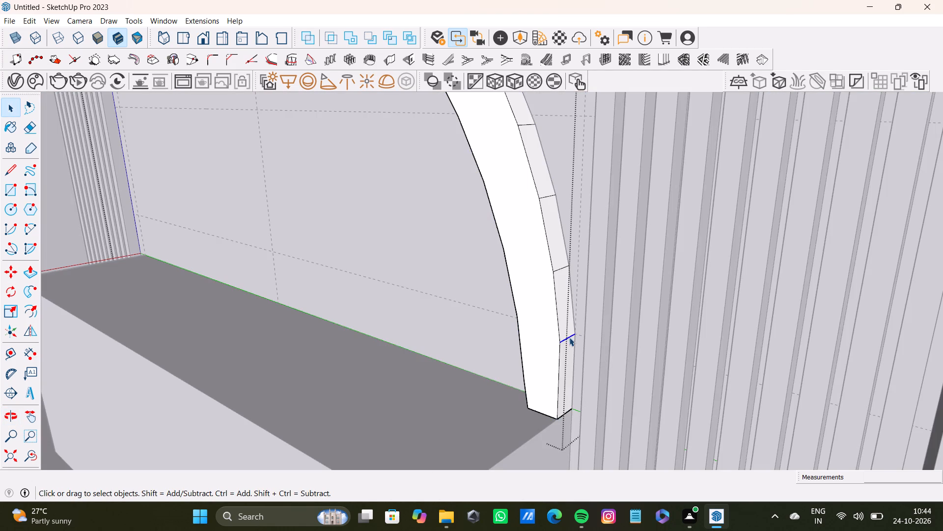
shift+click(559, 268)
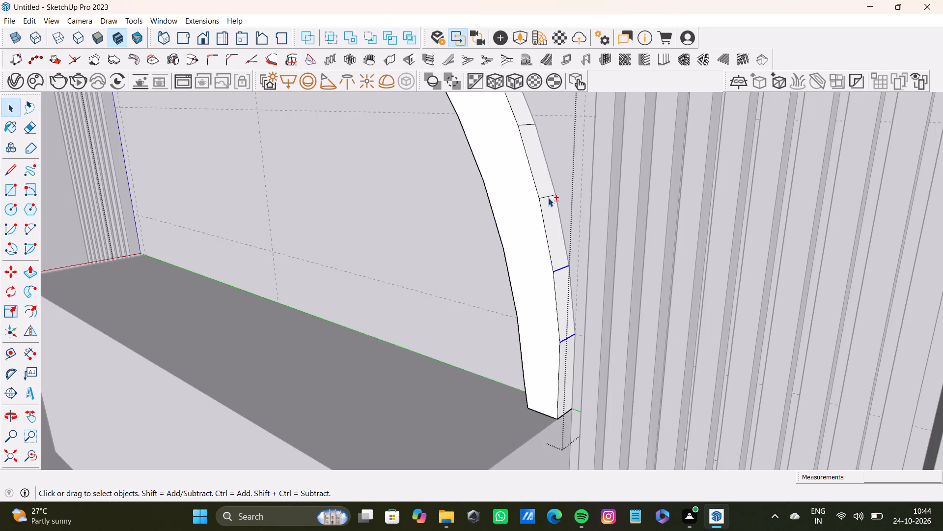
shift+click(548, 196)
shift+middle_drag(546, 200, 546, 334)
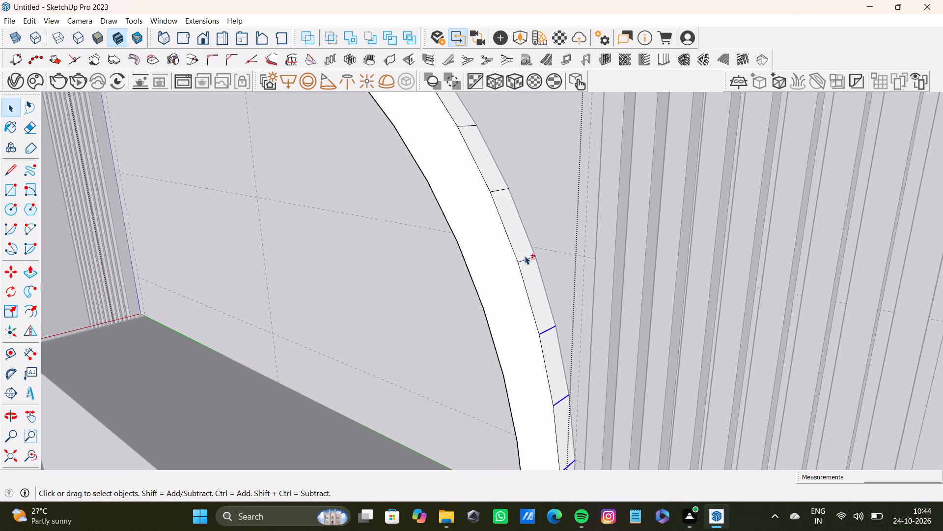
shift+click(527, 258)
shift+click(501, 189)
shift+click(470, 125)
Add the next five cross edges up the band's convex lower curve to the selection.
shift+middle_drag(453, 139, 531, 383)
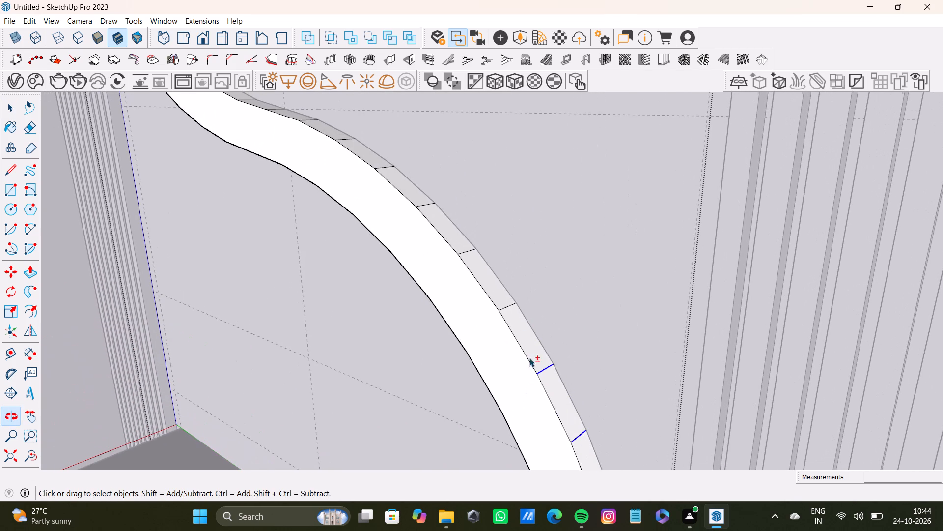
shift+click(508, 304)
shift+click(469, 251)
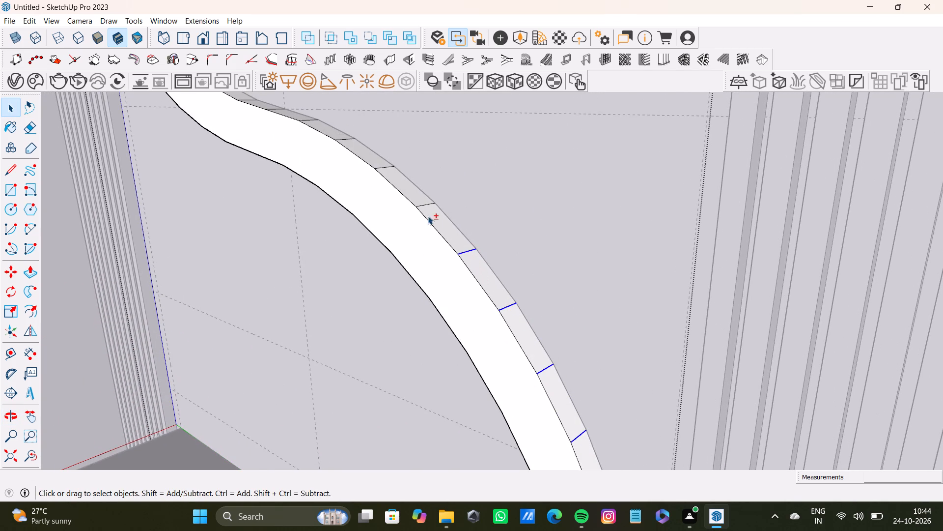
shift+click(428, 205)
shift+click(385, 167)
shift+click(346, 138)
Add the next six cross edges to the selection, through the S-bend and into the band's upper curve.
scroll(541, 227, down, 8)
shift+middle_drag(482, 257, 588, 329)
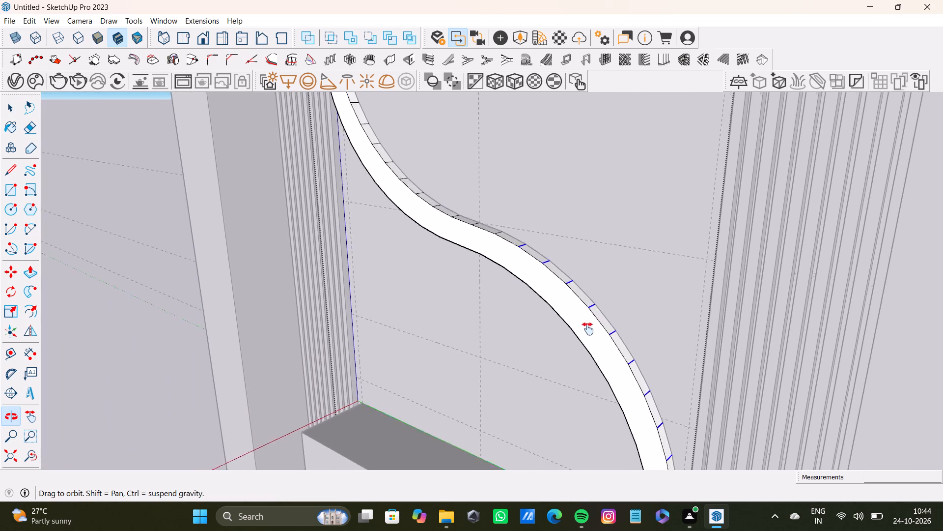
shift+middle_drag(588, 329, 577, 397)
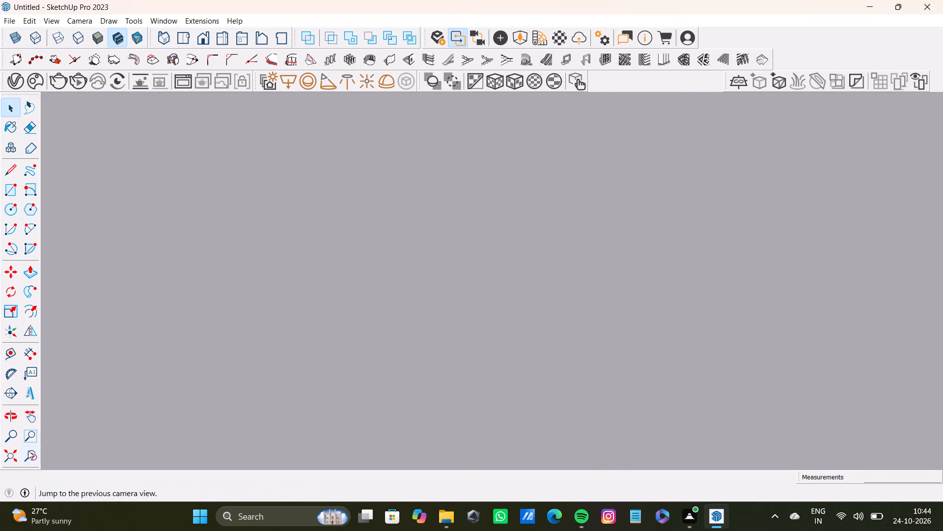
click(28, 460)
scroll(413, 174, up, 9)
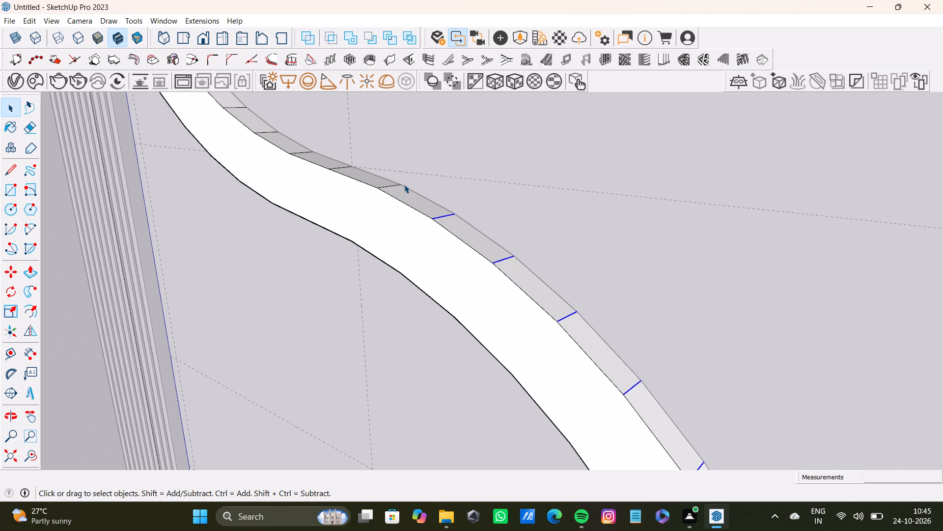
shift+scroll(402, 214, up, 9)
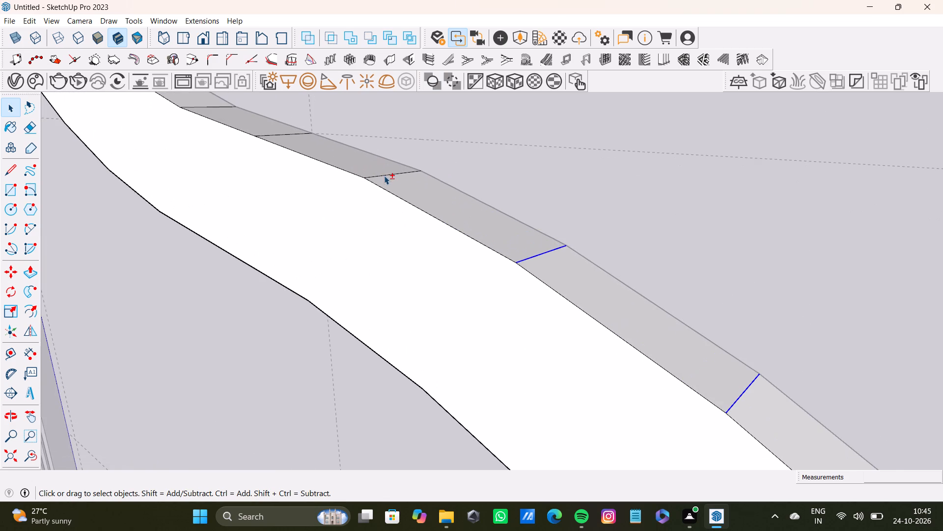
shift+click(384, 176)
shift+click(278, 134)
shift+middle_drag(311, 147, 388, 276)
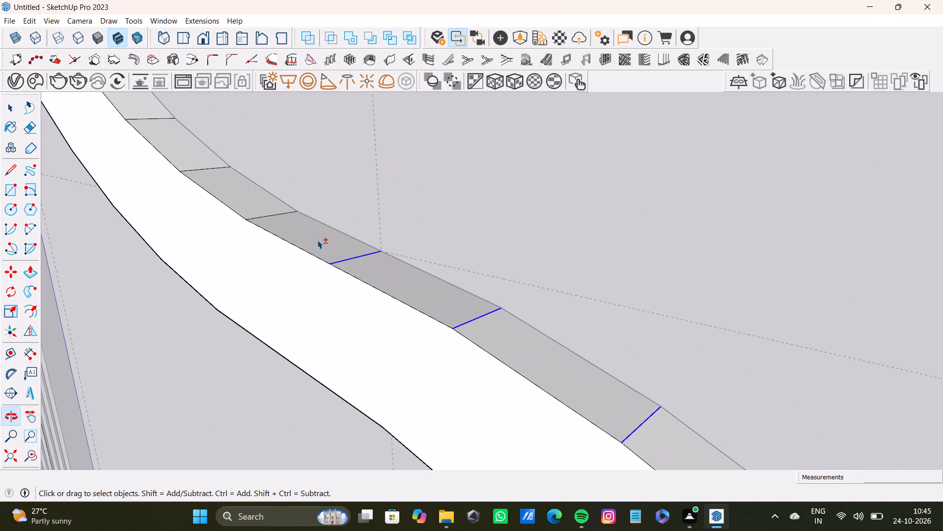
shift+click(266, 218)
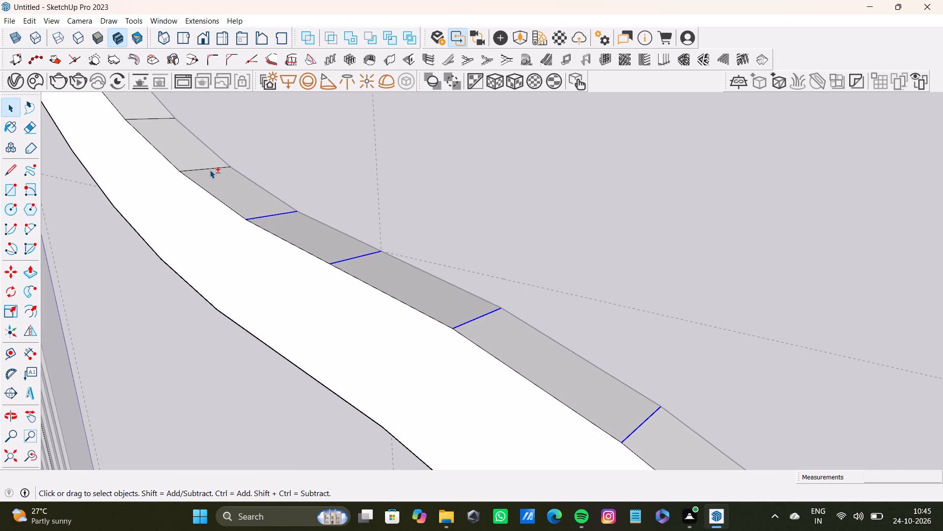
shift+click(210, 167)
shift+scroll(210, 160, up, 1)
shift+middle_drag(210, 160, 347, 268)
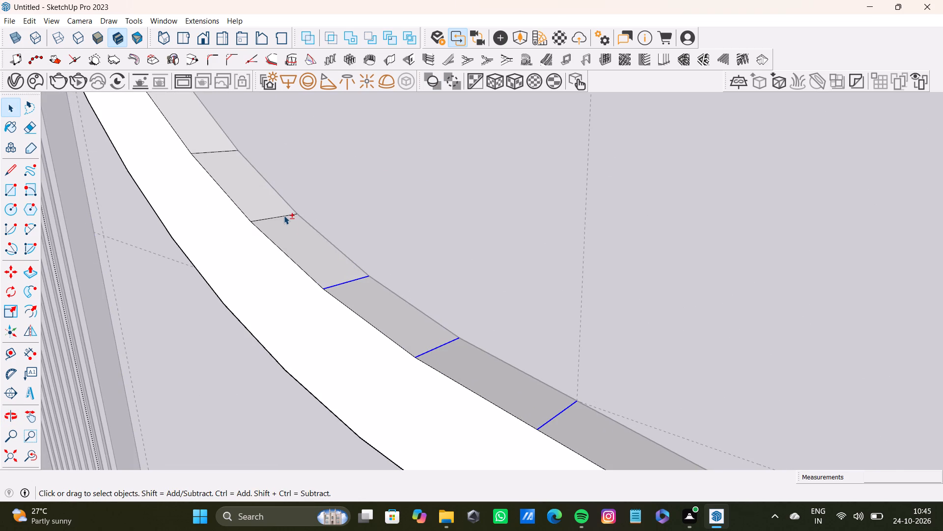
shift+click(284, 215)
shift+click(209, 151)
Continue adding the remaining cross edges on the side of the band's upper curve to the selection.
scroll(418, 215, down, 20)
shift+middle_drag(360, 241, 369, 273)
shift+scroll(369, 271, up, 3)
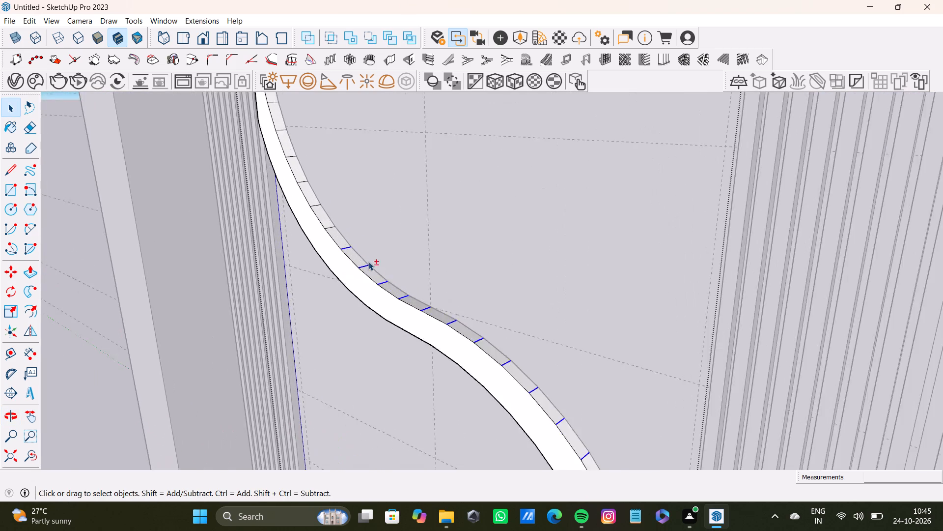
shift+scroll(368, 262, up, 9)
shift+click(304, 214)
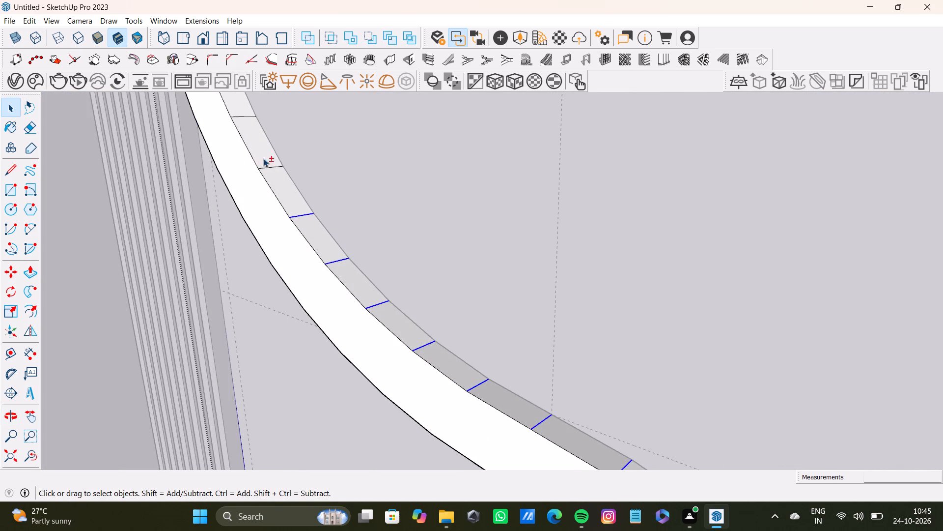
shift+click(272, 166)
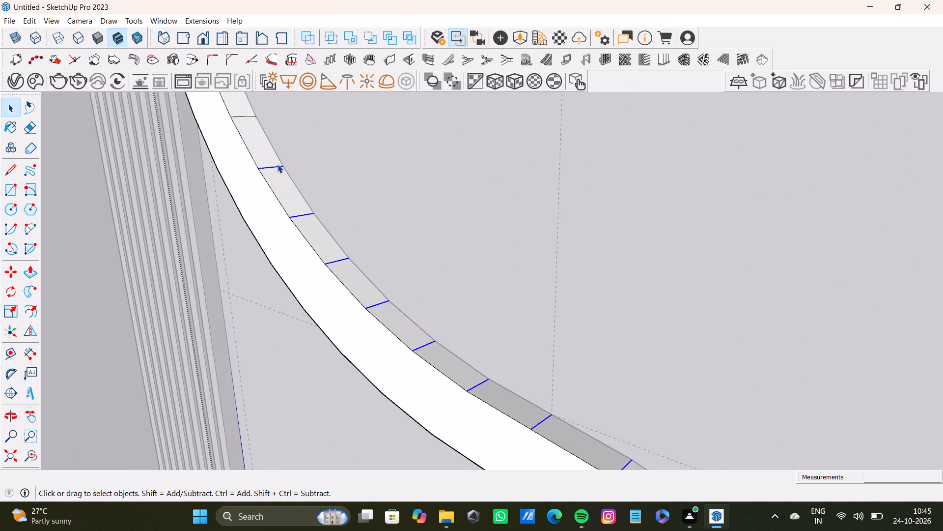
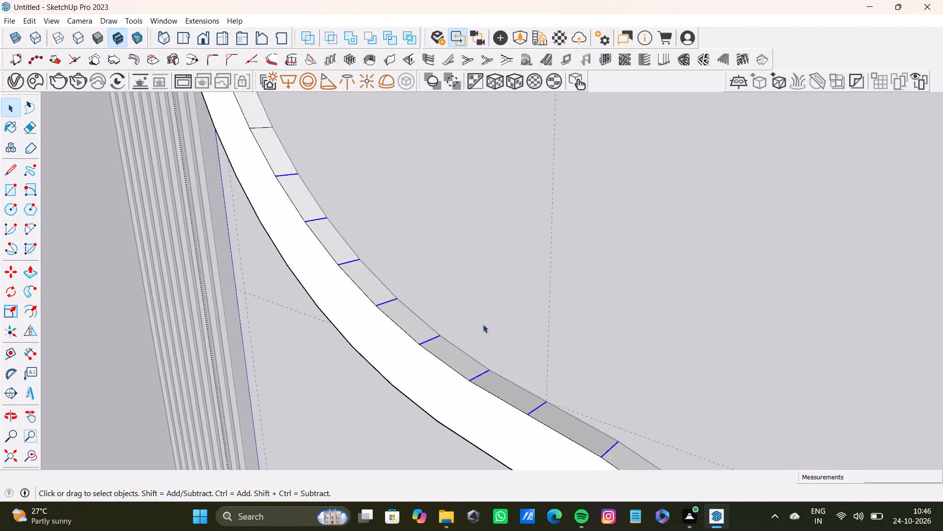
Add the next three cross edges up the inner side of the raised band's upper curve to the selection.
middle_drag(509, 325, 481, 375)
shift+scroll(472, 319, down, 1)
shift+scroll(365, 271, up, 8)
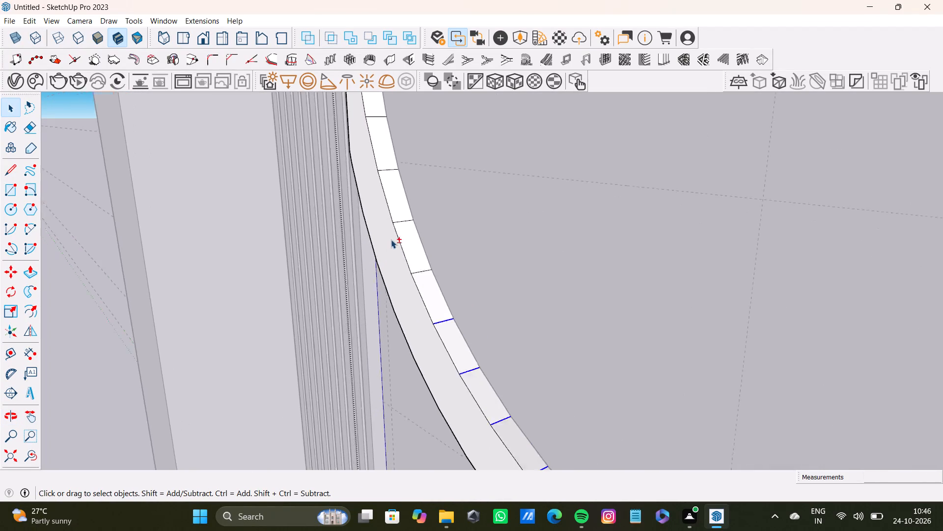
shift+click(413, 216)
shift+click(436, 277)
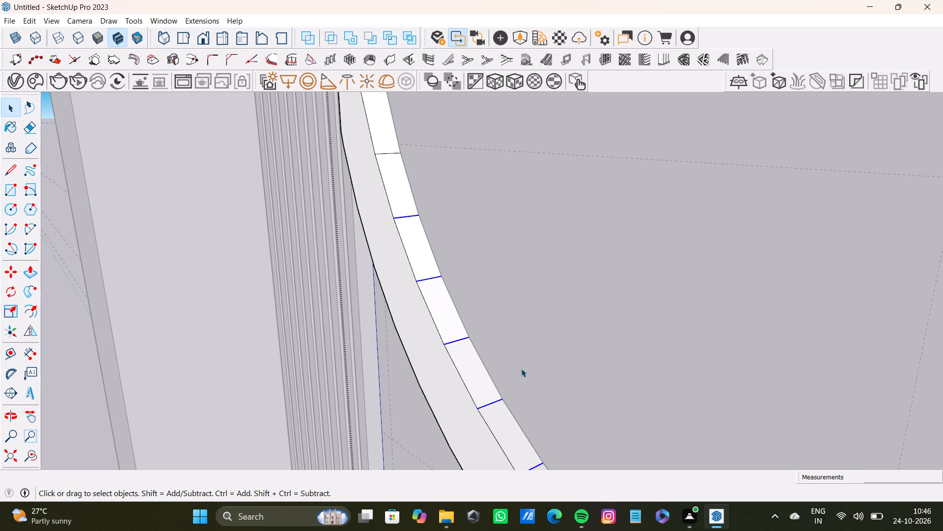
scroll(677, 445, down, 12)
scroll(442, 314, up, 1)
scroll(441, 313, down, 17)
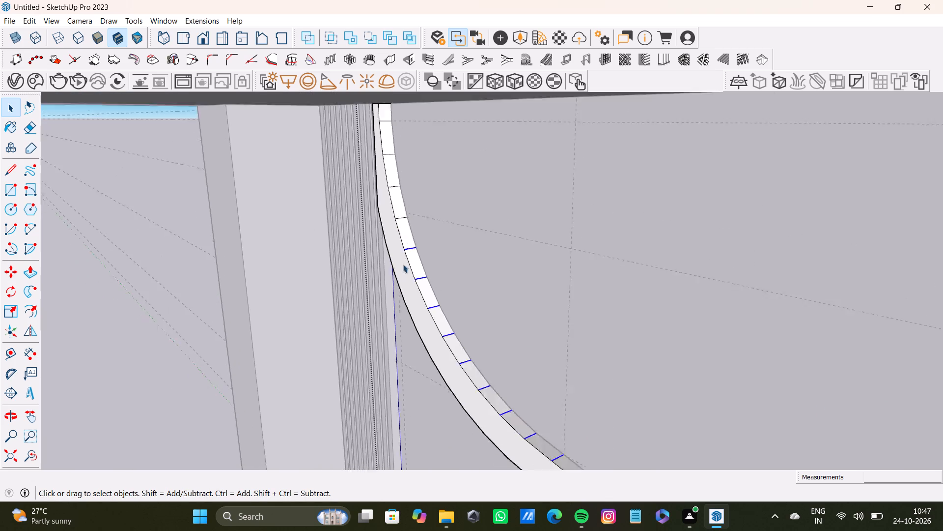
shift+middle_drag(405, 263, 415, 284)
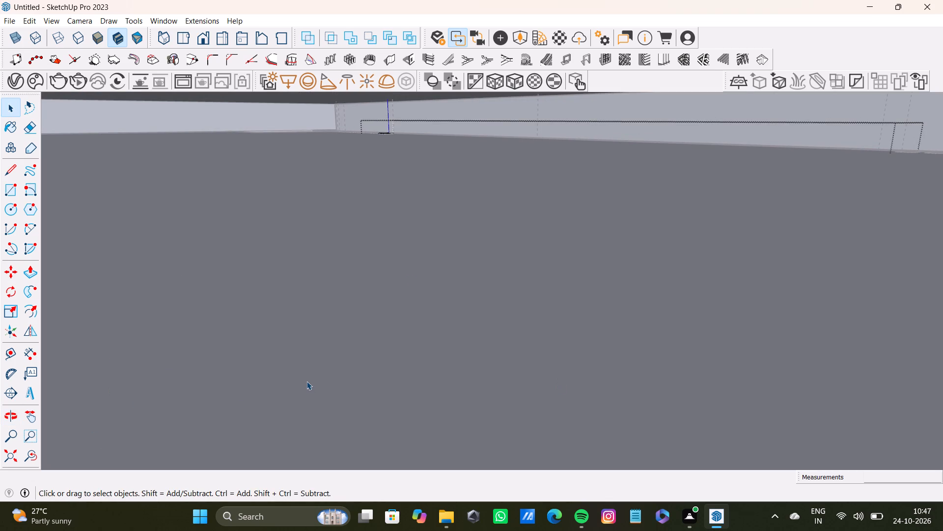
click(28, 453)
click(9, 452)
scroll(488, 184, up, 2)
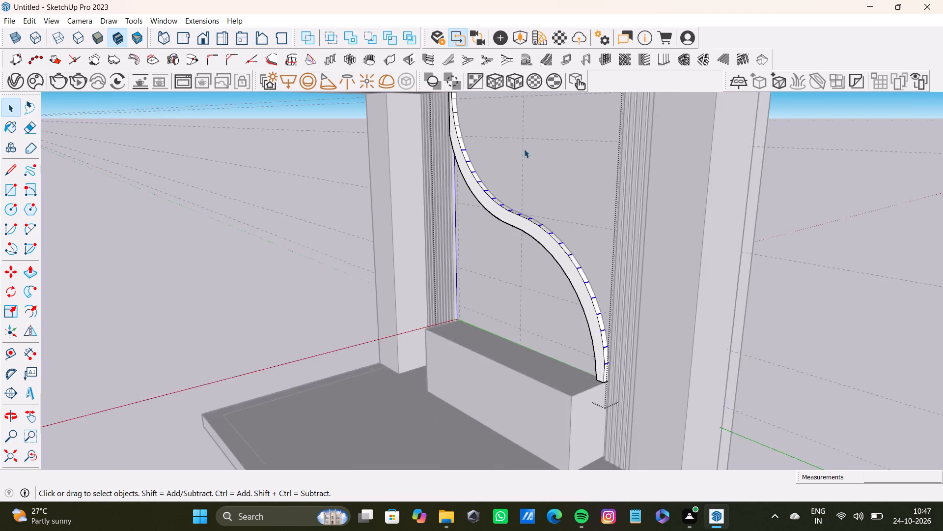
scroll(524, 149, up, 16)
shift+click(403, 110)
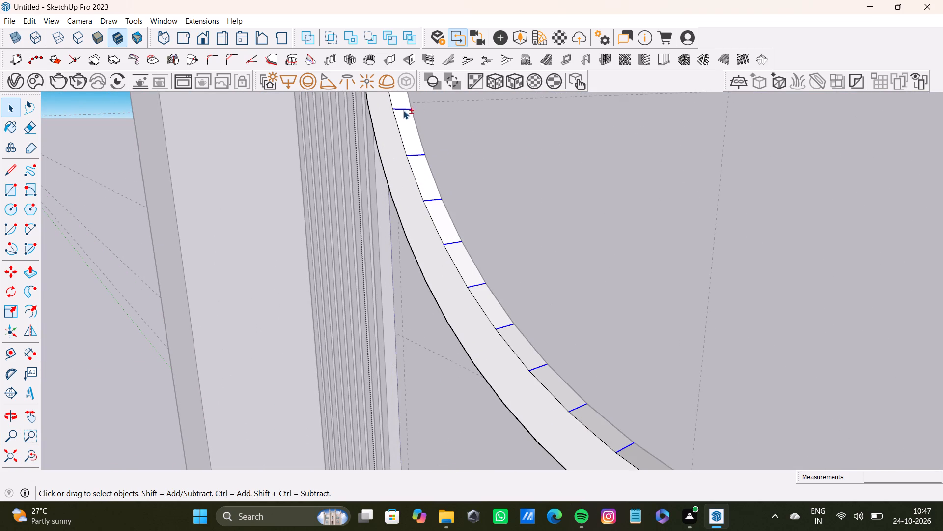
Add three more cross edges above these, where the band's upper curve straightens beside the fluted strip, to the selection.
shift+middle_drag(414, 107, 427, 211)
shift+click(406, 164)
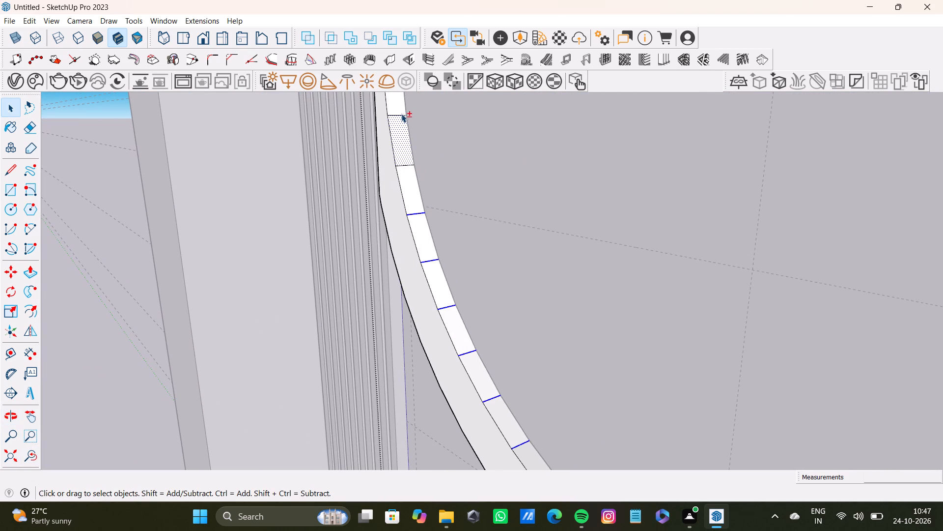
shift+click(400, 114)
shift+click(405, 165)
shift+scroll(404, 153, up, 1)
shift+middle_drag(404, 153, 409, 230)
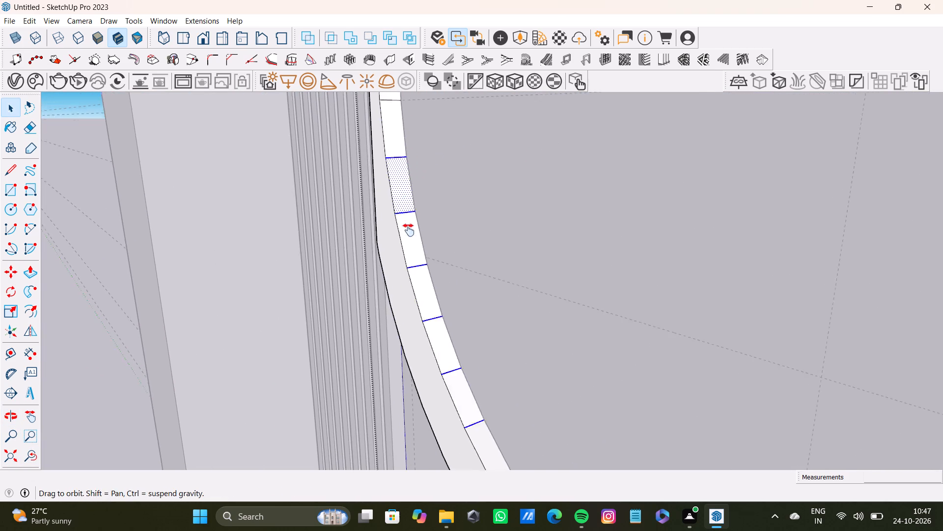
shift+middle_drag(409, 230, 409, 265)
shift+click(34, 459)
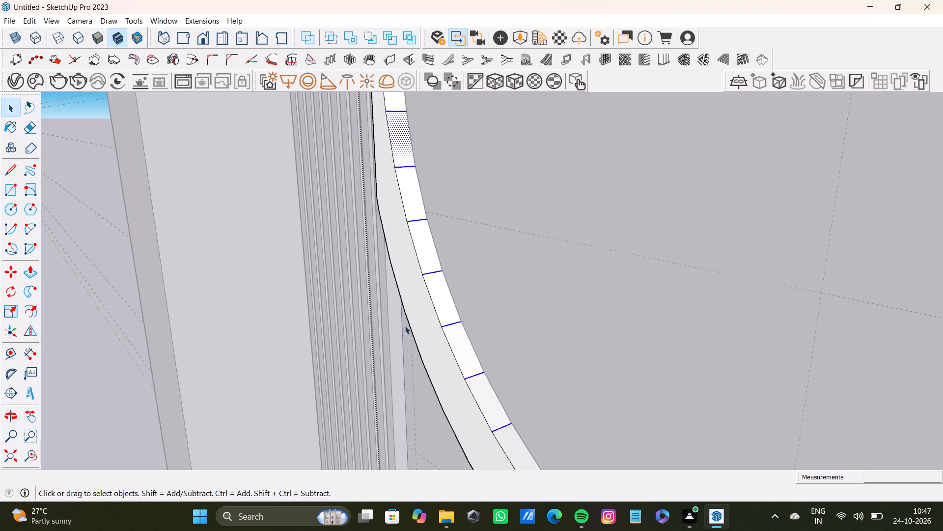
middle_drag(426, 297, 458, 343)
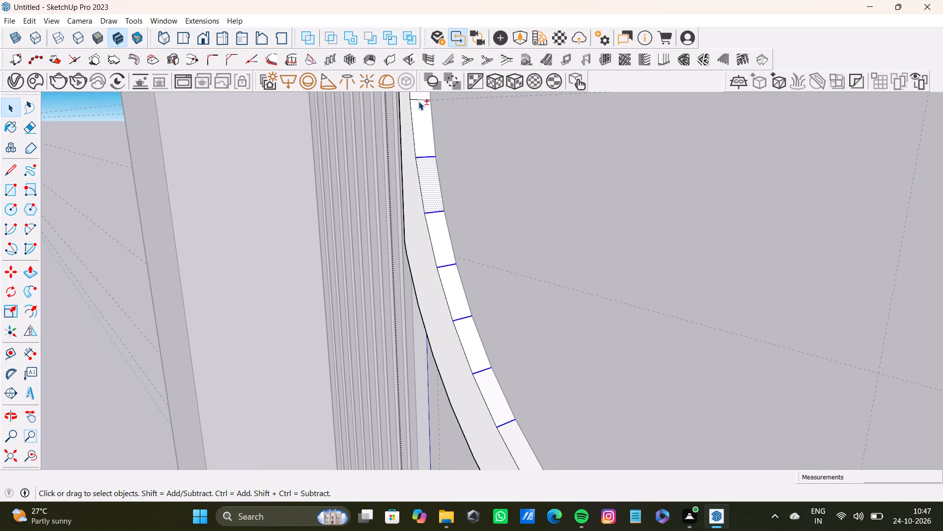
shift+click(418, 101)
Examine the S-shaped band's opposite side at its lower end above the ledge, where more cross edges remain.
shift+scroll(505, 296, down, 9)
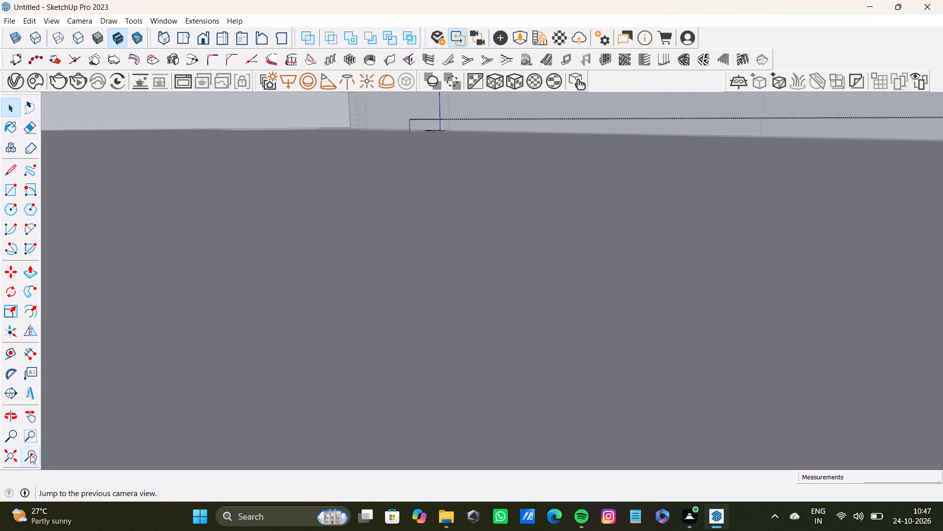
click(30, 455)
click(12, 455)
middle_drag(597, 348, 697, 299)
scroll(634, 288, up, 9)
middle_drag(532, 296, 693, 294)
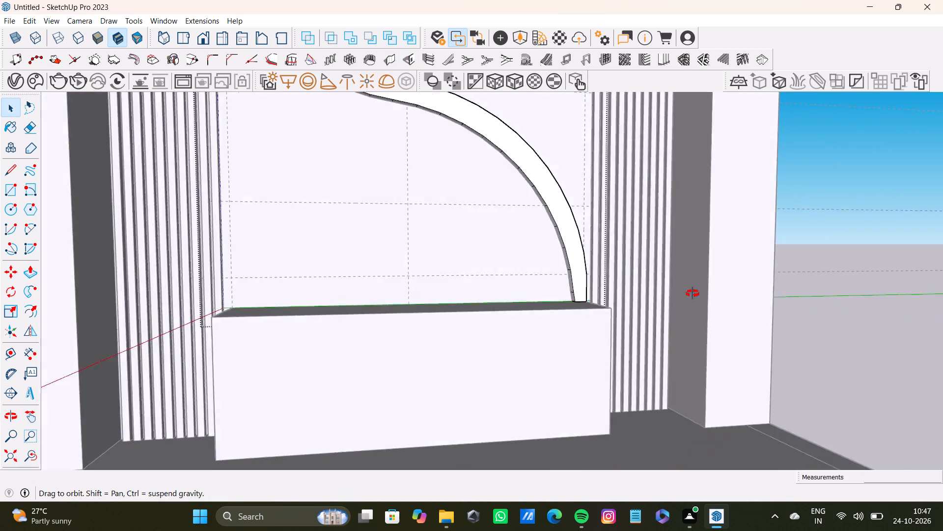
middle_drag(693, 294, 693, 293)
scroll(606, 277, up, 8)
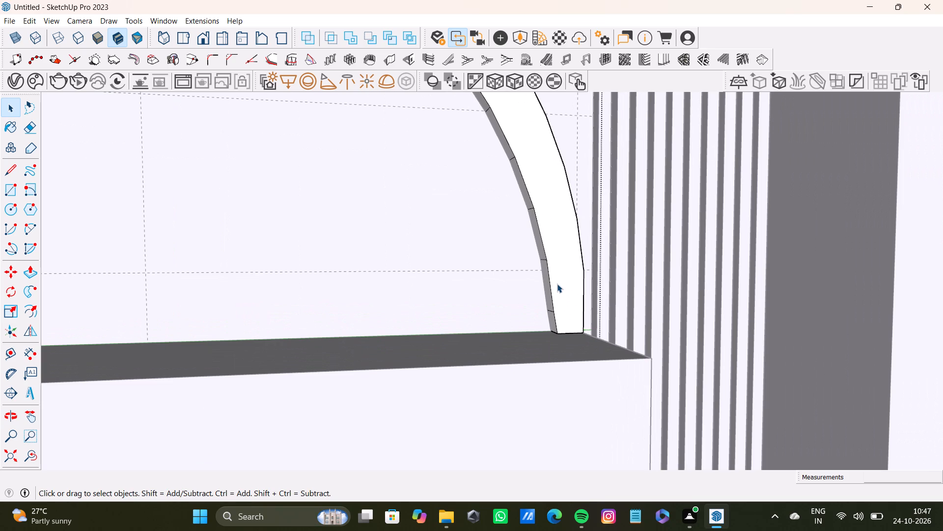
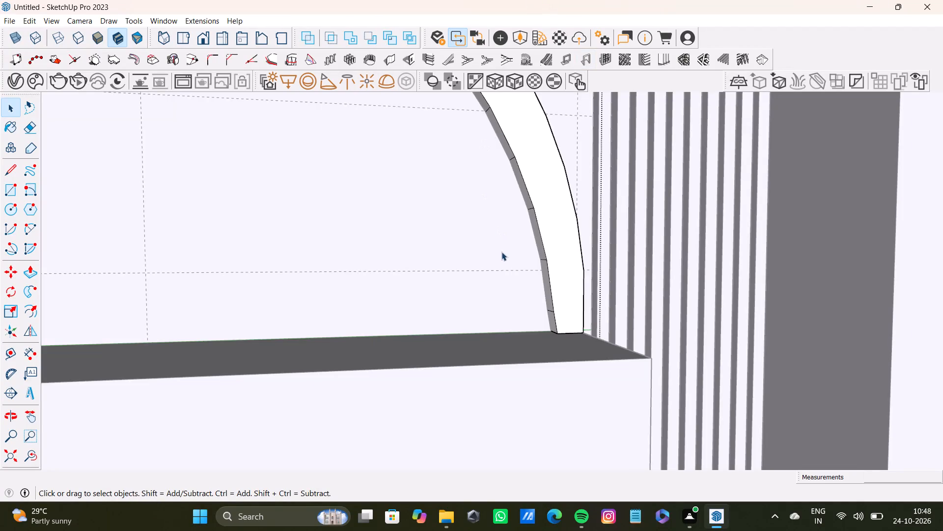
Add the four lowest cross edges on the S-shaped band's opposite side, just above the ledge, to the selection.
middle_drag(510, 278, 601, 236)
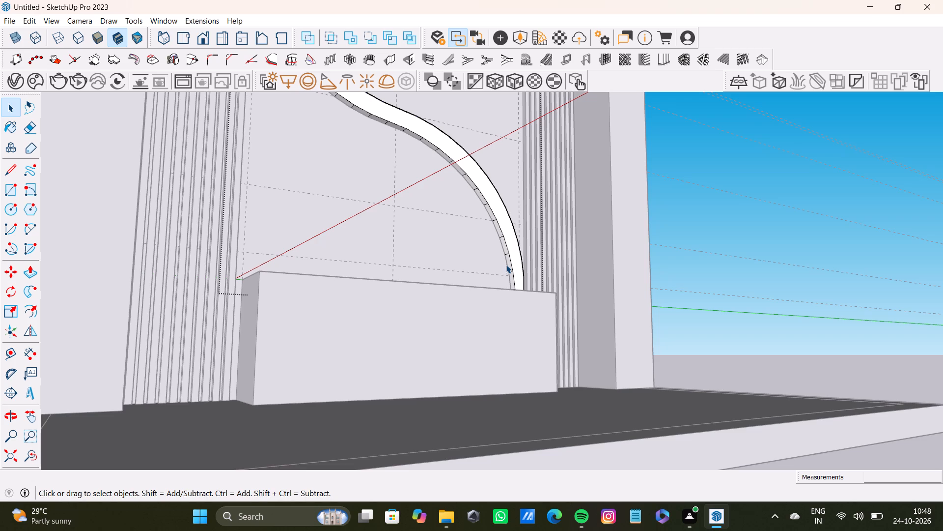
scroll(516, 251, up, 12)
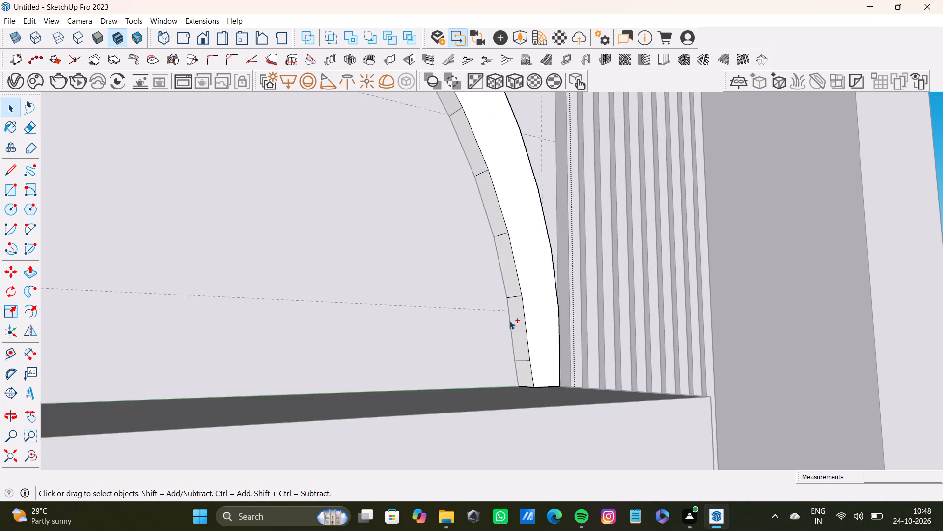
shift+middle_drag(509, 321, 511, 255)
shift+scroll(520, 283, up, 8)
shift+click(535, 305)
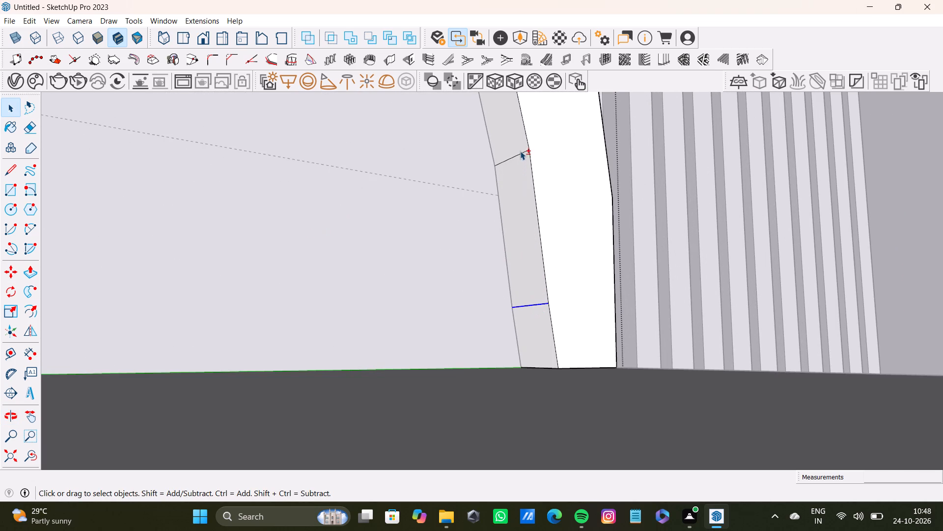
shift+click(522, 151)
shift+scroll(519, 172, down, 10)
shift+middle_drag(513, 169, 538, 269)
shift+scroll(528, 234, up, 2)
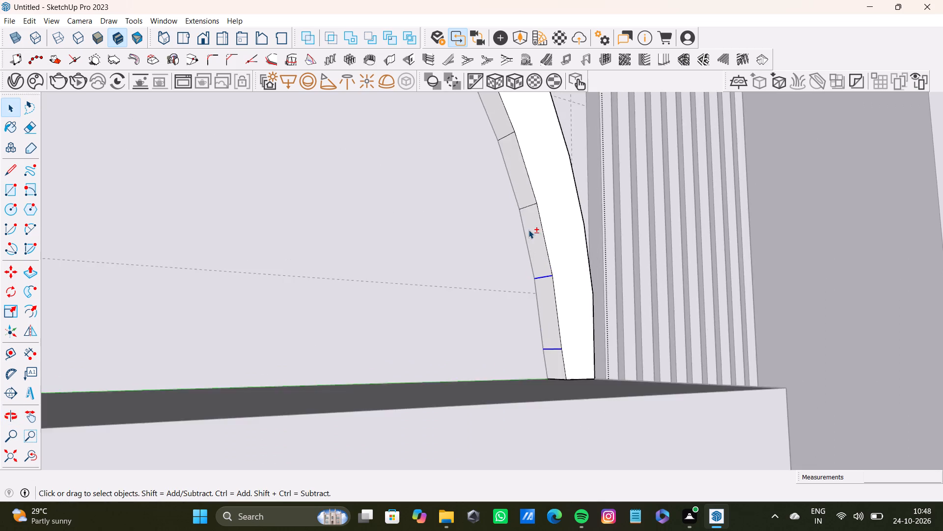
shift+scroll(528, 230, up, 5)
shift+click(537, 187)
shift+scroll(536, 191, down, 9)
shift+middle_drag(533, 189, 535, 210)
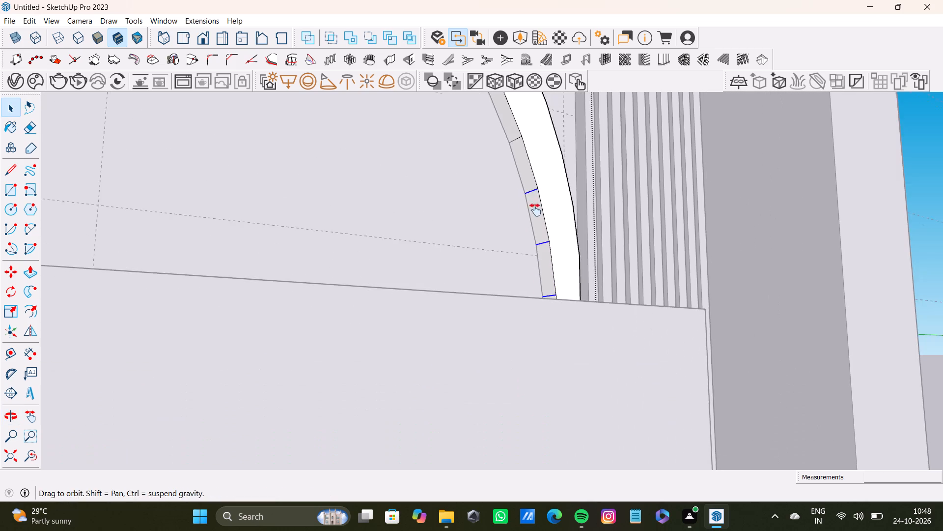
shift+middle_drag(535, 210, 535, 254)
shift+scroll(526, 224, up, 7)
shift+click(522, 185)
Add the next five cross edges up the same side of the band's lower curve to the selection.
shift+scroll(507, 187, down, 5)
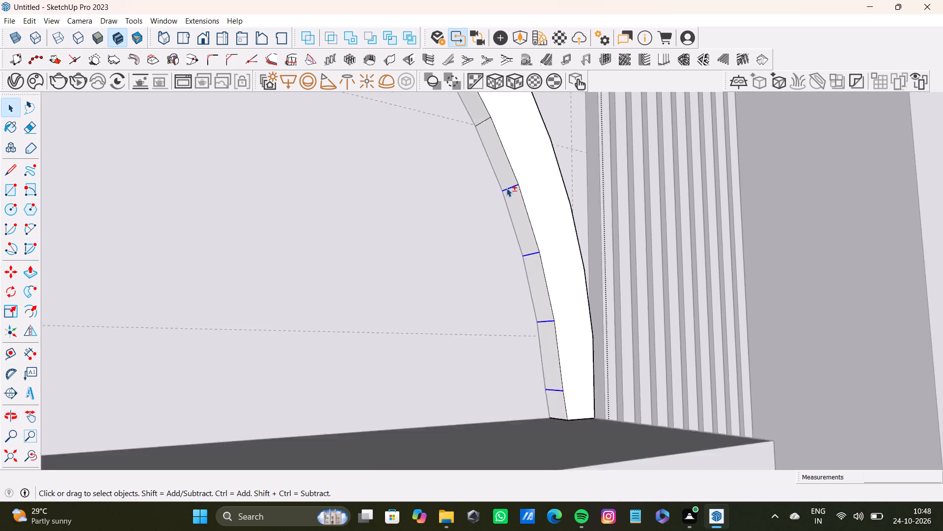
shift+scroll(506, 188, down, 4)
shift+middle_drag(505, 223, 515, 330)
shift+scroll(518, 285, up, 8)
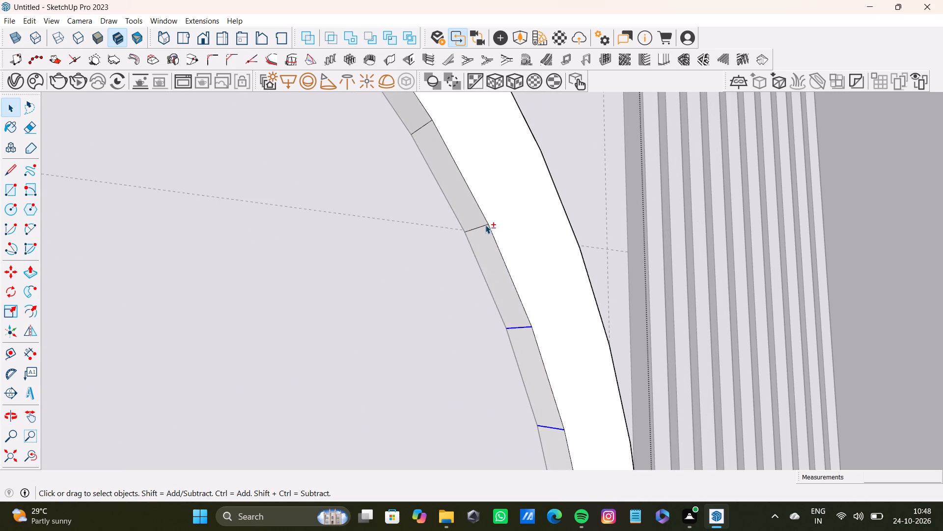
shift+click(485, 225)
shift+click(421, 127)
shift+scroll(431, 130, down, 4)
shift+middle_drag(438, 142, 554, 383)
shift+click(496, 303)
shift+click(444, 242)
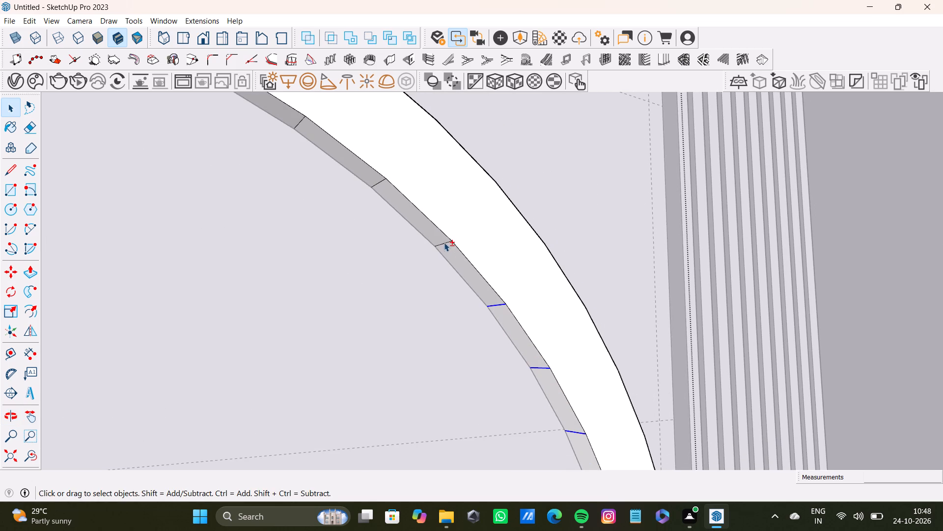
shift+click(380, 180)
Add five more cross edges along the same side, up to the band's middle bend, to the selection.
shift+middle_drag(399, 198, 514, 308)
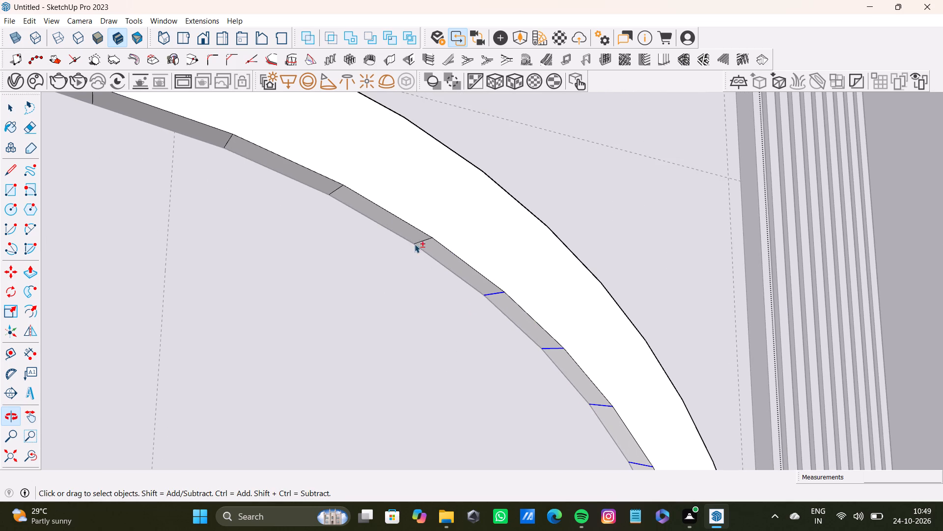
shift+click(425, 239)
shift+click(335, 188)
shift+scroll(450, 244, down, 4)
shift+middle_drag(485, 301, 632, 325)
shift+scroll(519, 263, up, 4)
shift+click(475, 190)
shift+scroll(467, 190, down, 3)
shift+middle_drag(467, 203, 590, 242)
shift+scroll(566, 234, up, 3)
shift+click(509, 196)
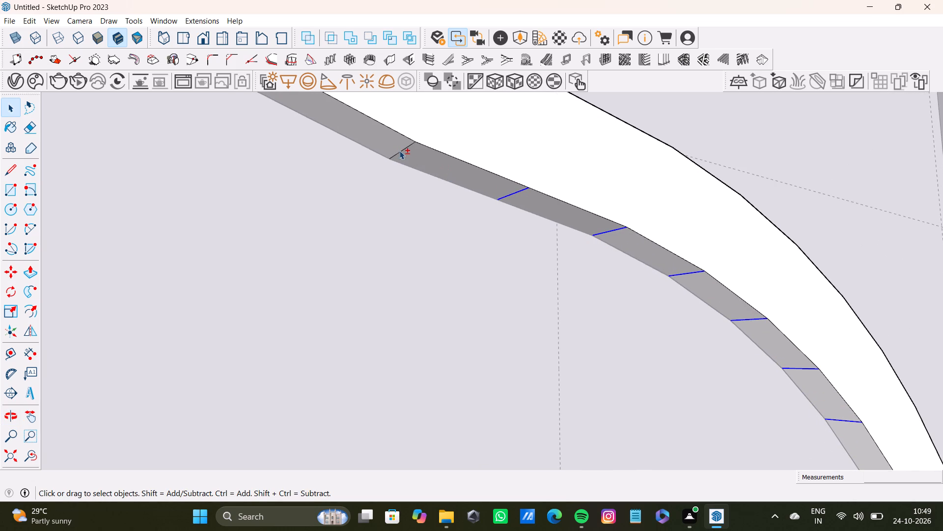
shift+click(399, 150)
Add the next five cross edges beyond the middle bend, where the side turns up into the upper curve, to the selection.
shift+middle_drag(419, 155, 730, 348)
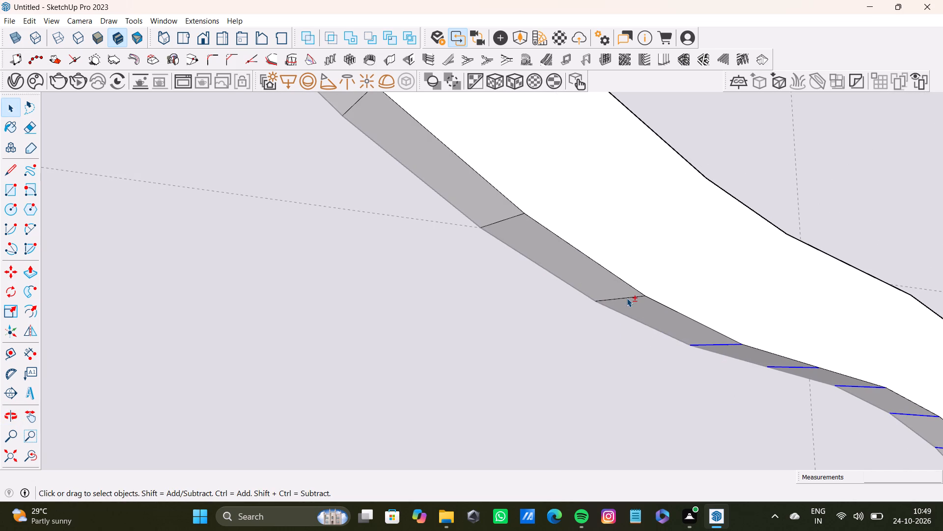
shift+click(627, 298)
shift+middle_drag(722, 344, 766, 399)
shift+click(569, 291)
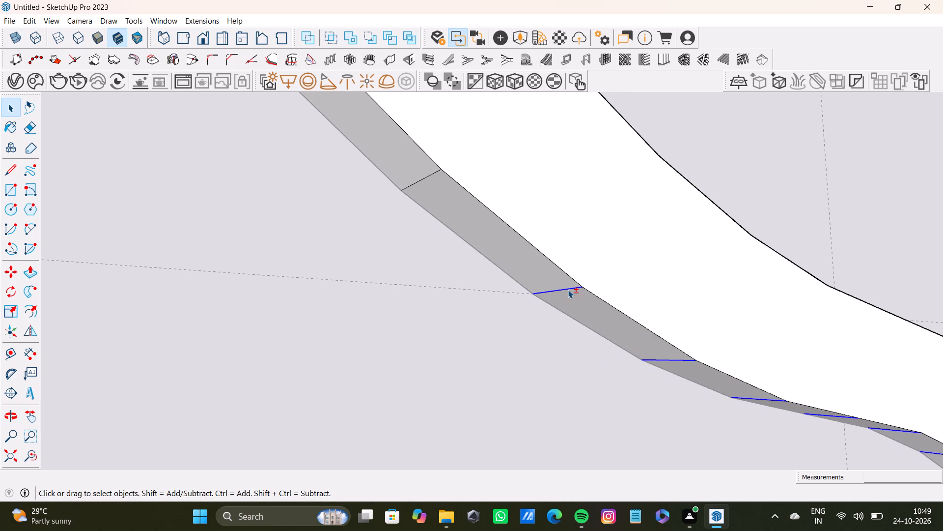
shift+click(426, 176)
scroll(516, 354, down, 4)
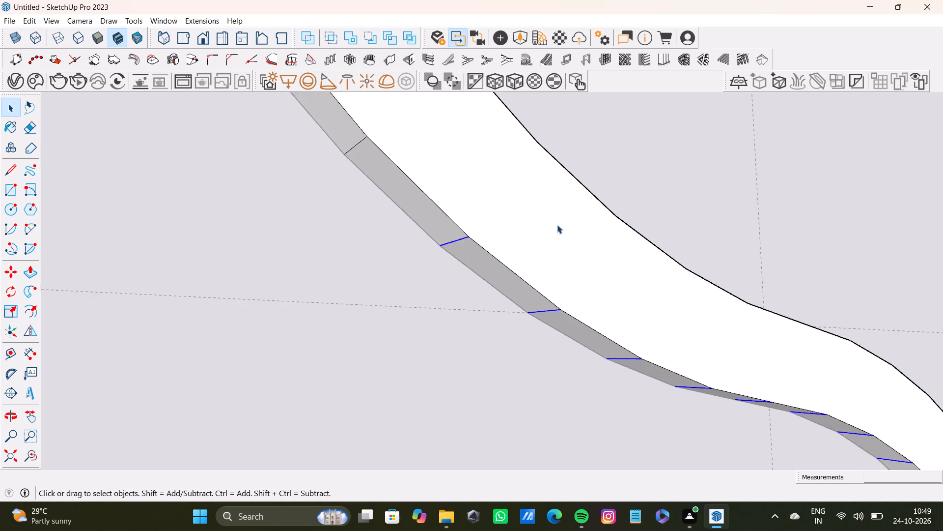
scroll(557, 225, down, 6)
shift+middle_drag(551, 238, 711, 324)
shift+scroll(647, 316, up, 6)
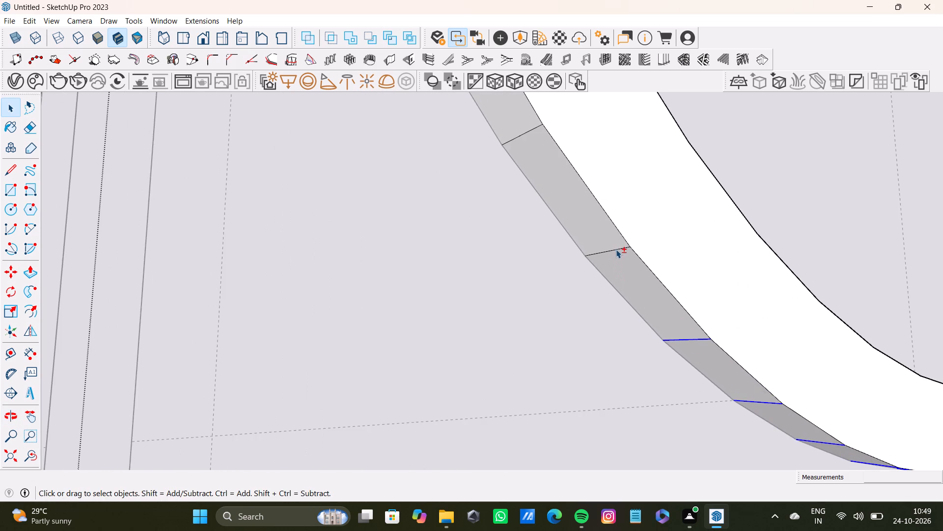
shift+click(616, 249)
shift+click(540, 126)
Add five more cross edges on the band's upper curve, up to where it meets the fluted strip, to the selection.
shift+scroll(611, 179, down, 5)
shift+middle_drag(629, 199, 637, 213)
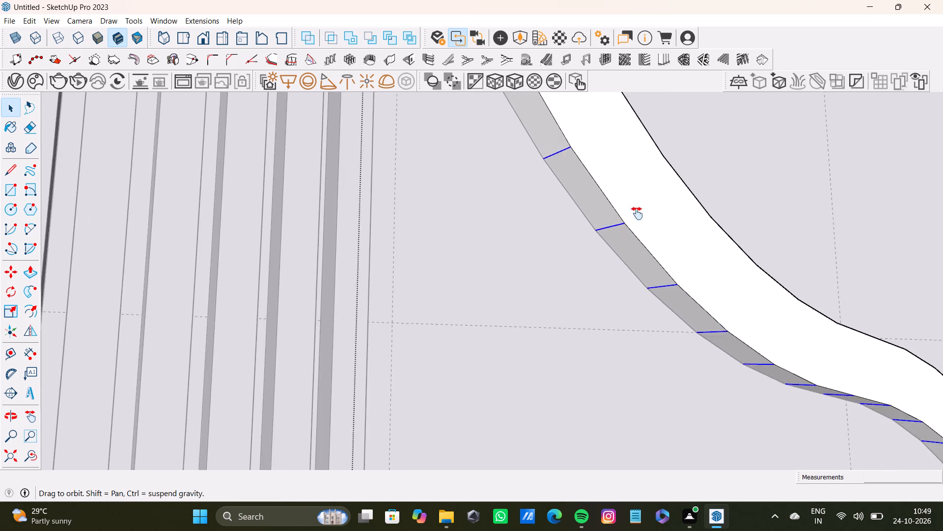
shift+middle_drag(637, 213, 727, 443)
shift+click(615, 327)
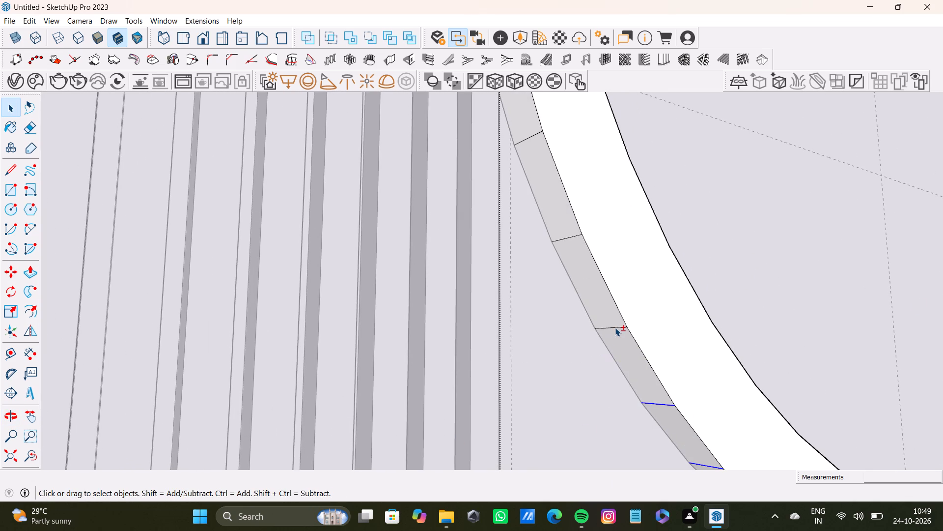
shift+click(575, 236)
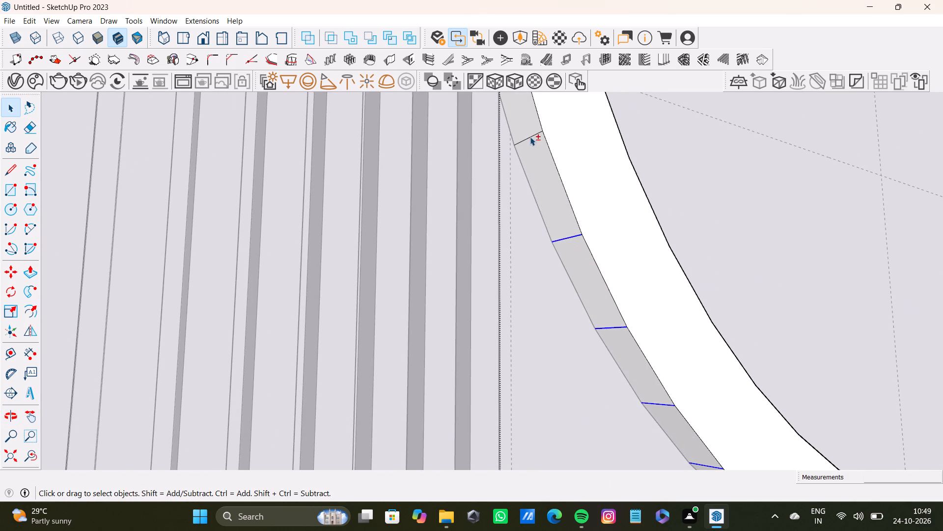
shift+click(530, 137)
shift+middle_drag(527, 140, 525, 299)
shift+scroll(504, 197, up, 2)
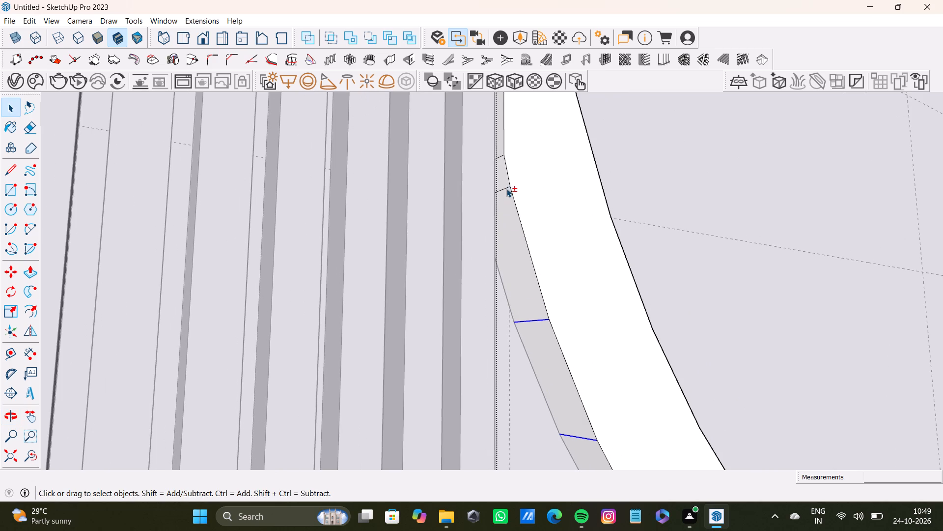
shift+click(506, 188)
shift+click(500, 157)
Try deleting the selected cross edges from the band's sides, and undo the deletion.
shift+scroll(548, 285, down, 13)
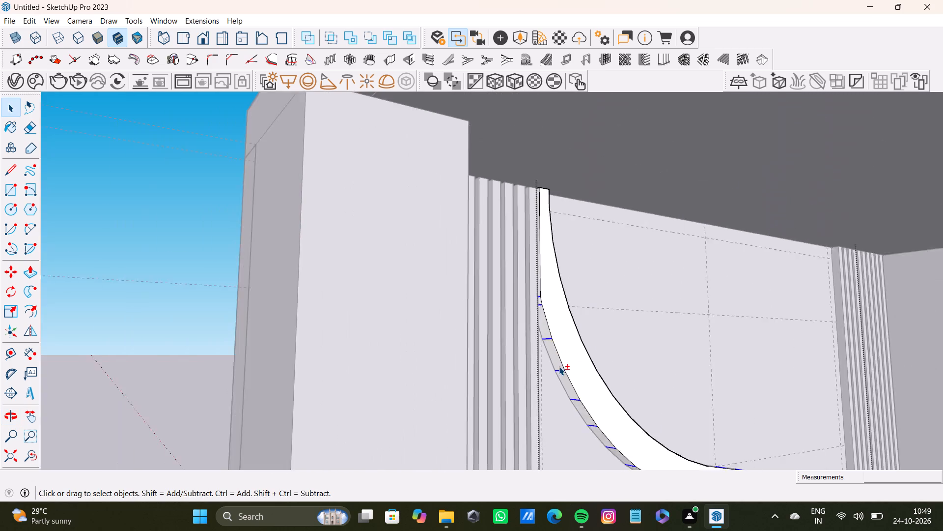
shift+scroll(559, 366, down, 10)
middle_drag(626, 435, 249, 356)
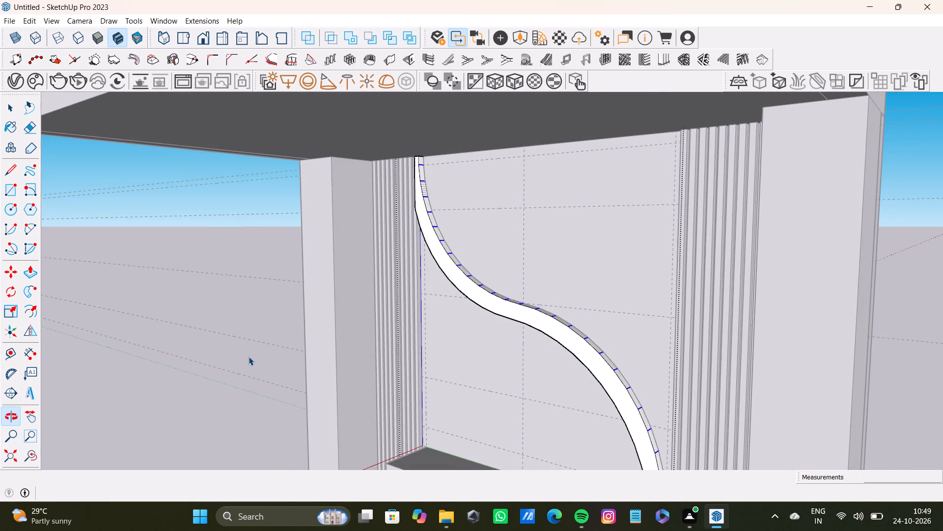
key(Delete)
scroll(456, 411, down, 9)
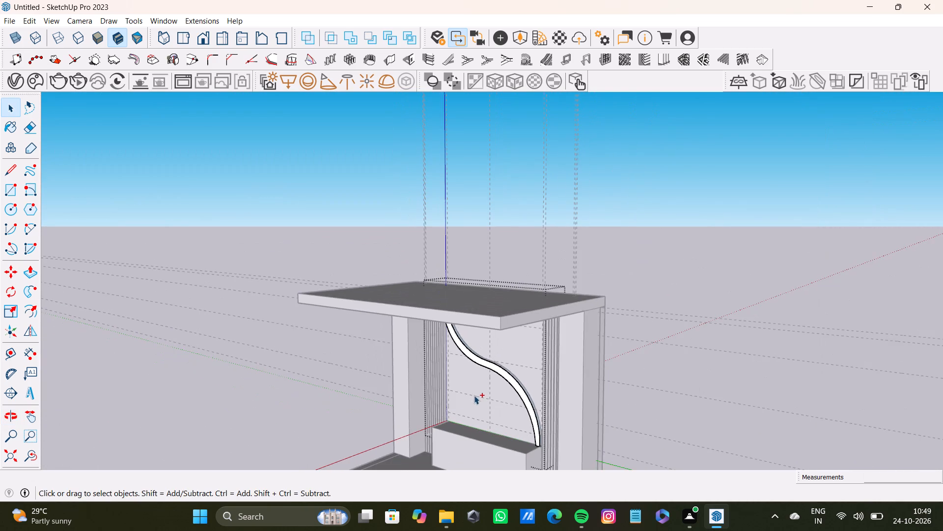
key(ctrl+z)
Select the S-shaped band's front face and two side faces just below its middle bend, together with their bounding edges.
scroll(506, 382, up, 9)
middle_drag(527, 396, 578, 384)
key(space)
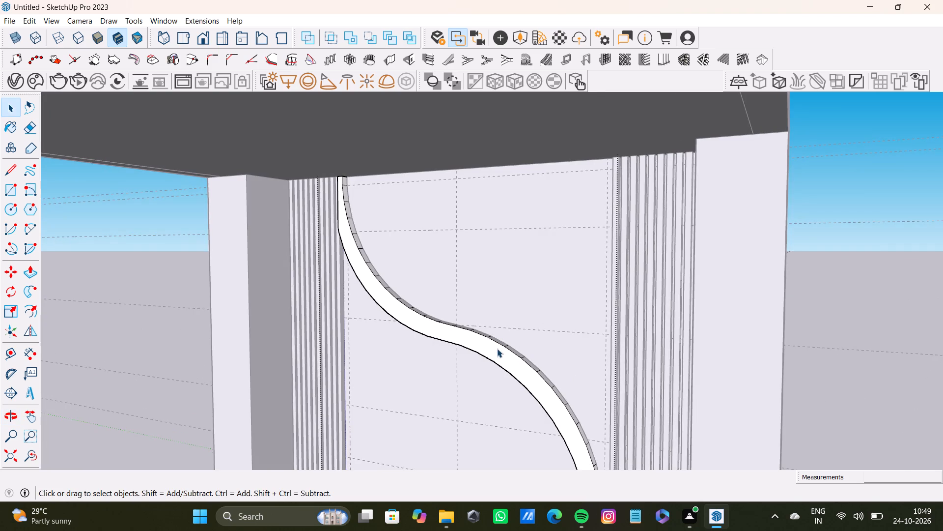
scroll(497, 349, down, 3)
middle_drag(496, 355, 525, 355)
scroll(456, 346, up, 8)
middle_drag(480, 338, 397, 353)
scroll(506, 342, up, 8)
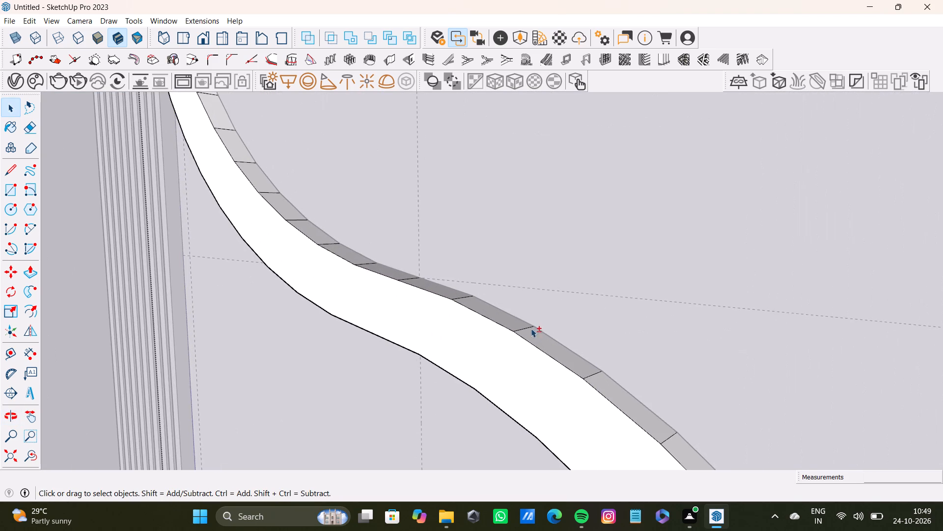
shift+double_click(542, 338)
shift+double_click(527, 355)
shift+double_click(503, 317)
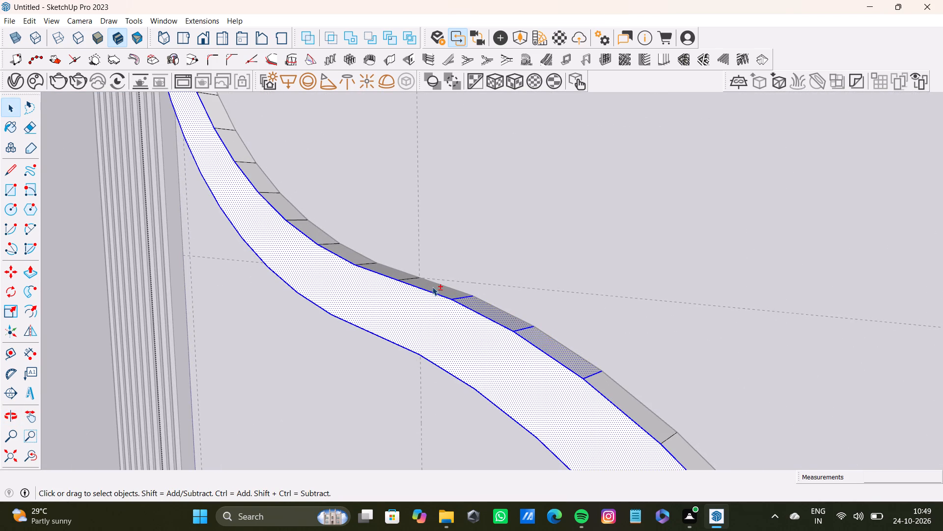
Add the next eight side faces with their edges, from the middle bend up the band's upper curve, to the selection.
shift+double_click(432, 287)
shift+double_click(386, 273)
shift+double_click(344, 253)
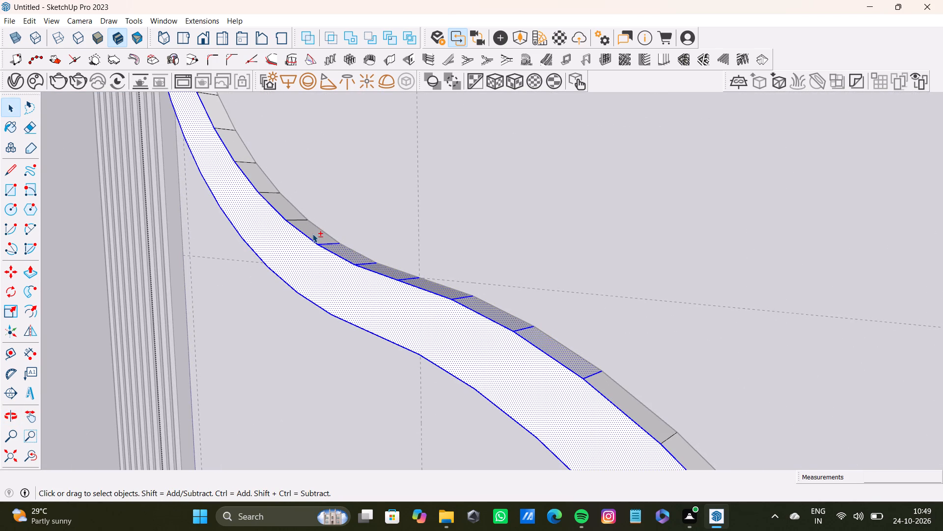
shift+double_click(312, 233)
shift+double_click(283, 207)
shift+double_click(254, 181)
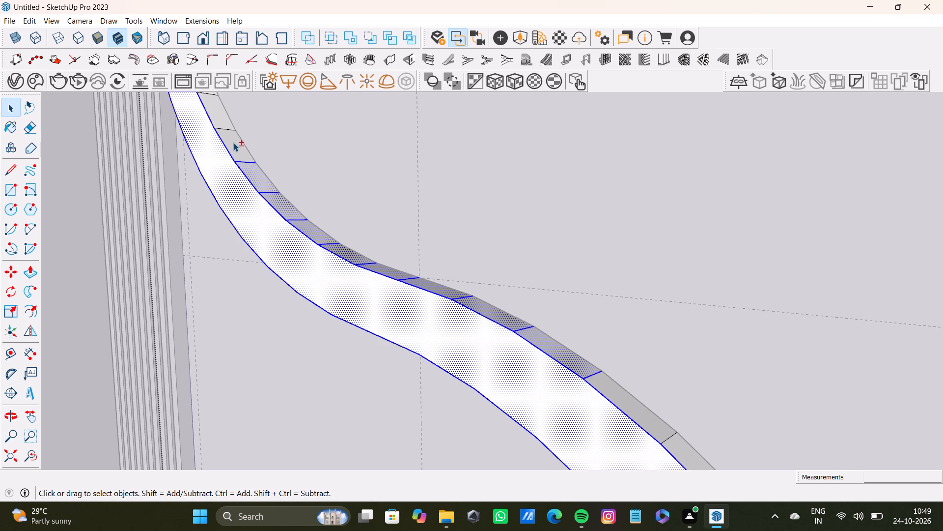
shift+double_click(233, 143)
shift+double_click(220, 115)
Add the remaining side faces with their edges, up to the band's top end beneath the ceiling slab, to the selection.
shift+middle_drag(303, 167, 394, 364)
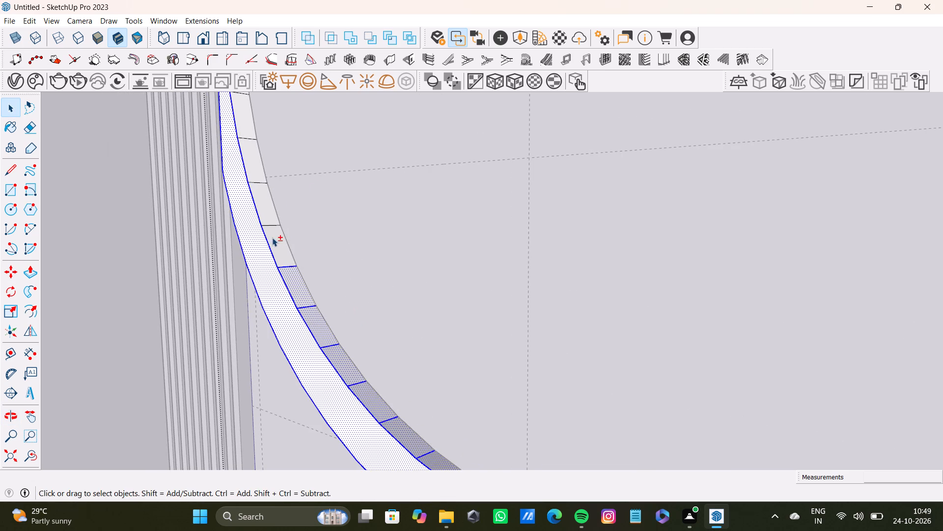
shift+double_click(272, 237)
shift+click(272, 213)
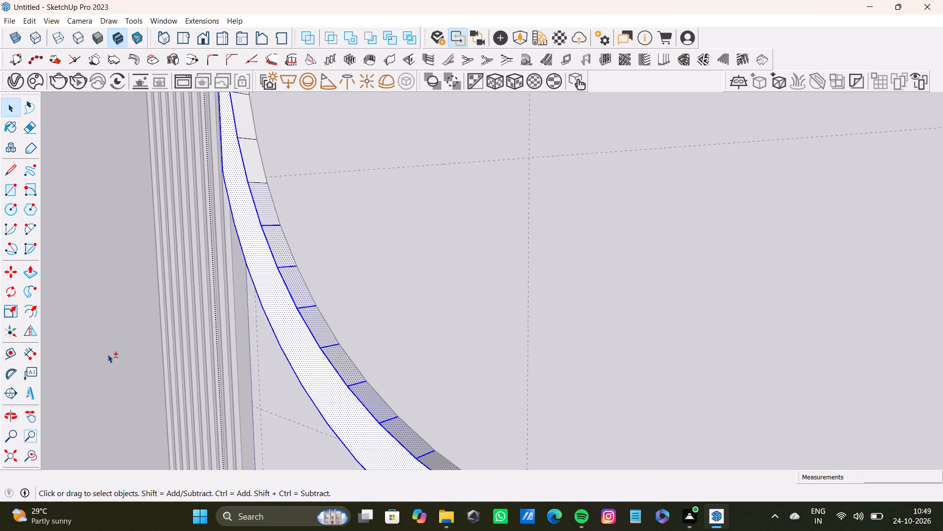
shift+double_click(252, 163)
shift+double_click(249, 122)
shift+middle_drag(250, 127, 262, 201)
shift+double_click(248, 149)
shift+double_click(244, 104)
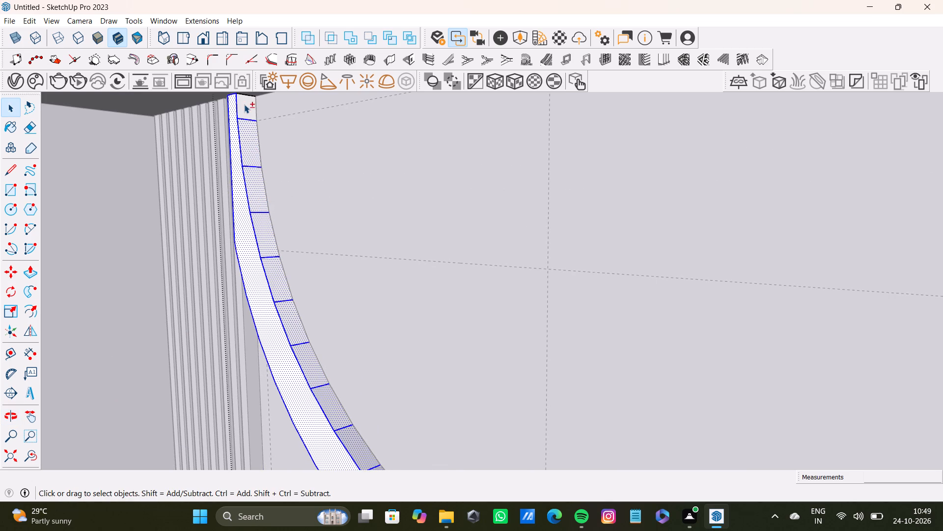
Add the upper-side faces with their edges, from below the S-shaped band's middle bend down its lower curve, to the selection.
shift+scroll(279, 212, down, 8)
shift+middle_drag(421, 383, 397, 295)
shift+scroll(392, 310, up, 7)
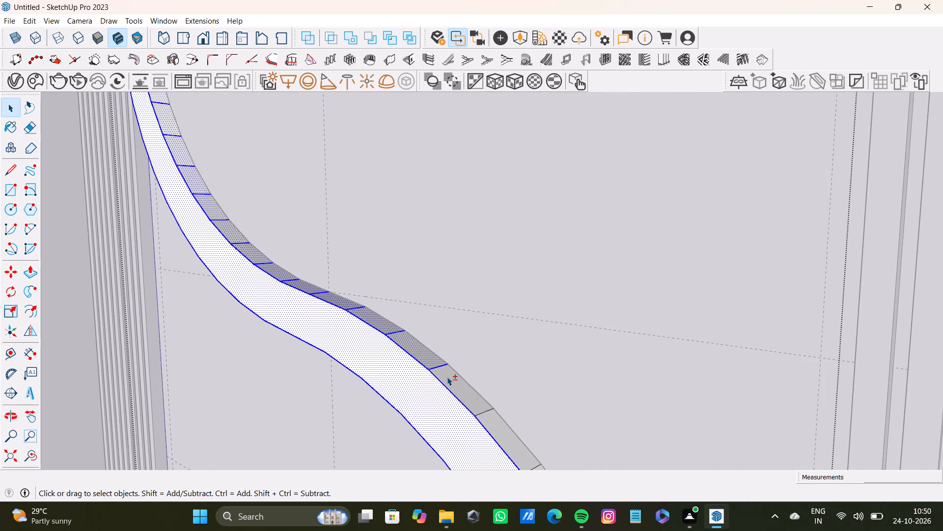
shift+double_click(450, 384)
shift+middle_drag(491, 414, 447, 314)
shift+double_click(459, 348)
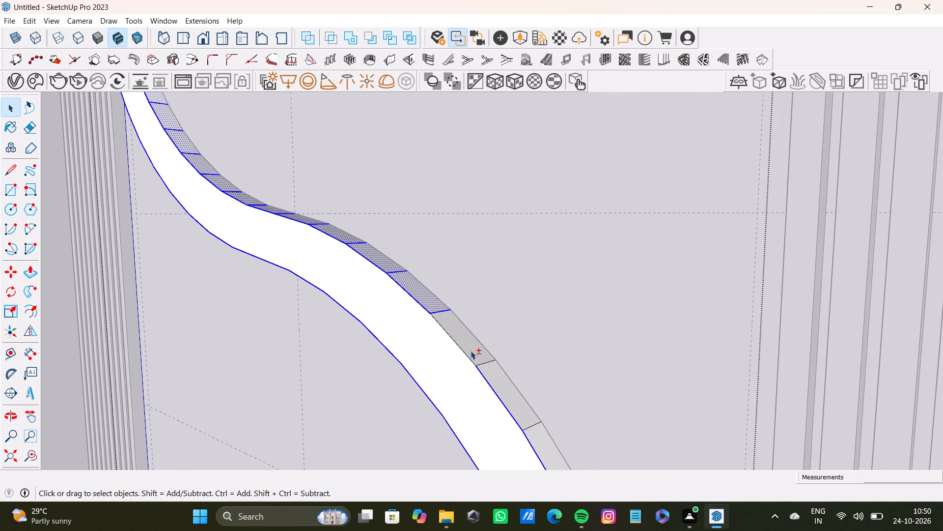
shift+double_click(449, 358)
shift+double_click(464, 345)
shift+double_click(500, 389)
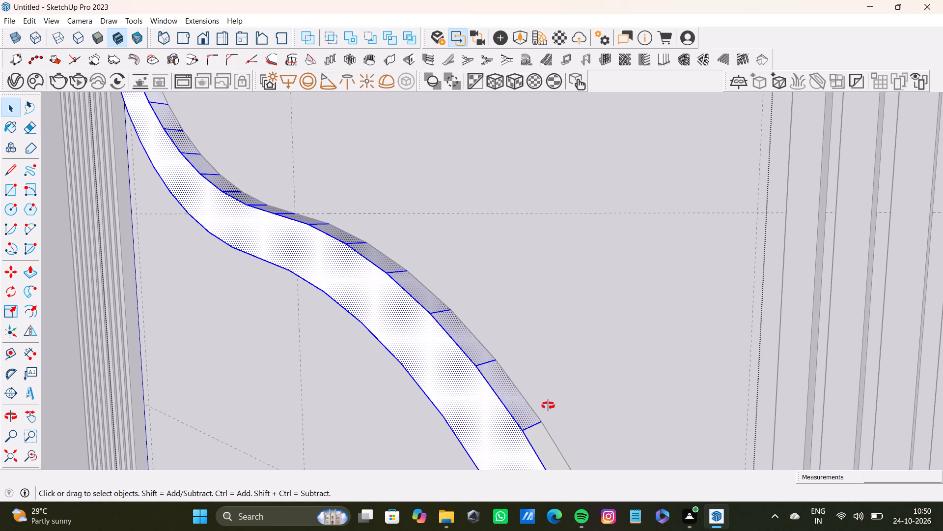
shift+middle_drag(548, 406, 475, 242)
shift+double_click(482, 304)
shift+double_click(517, 363)
Add the remaining upper-side faces with their edges, down to the band's bottom end, to the selection.
shift+middle_drag(531, 383, 463, 199)
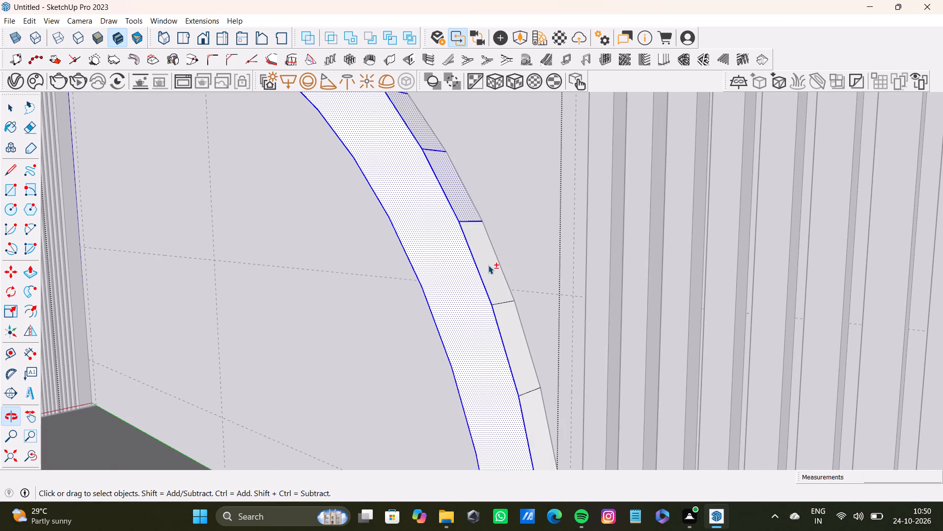
shift+double_click(488, 265)
shift+double_click(516, 321)
shift+middle_drag(527, 338, 507, 229)
shift+double_click(522, 338)
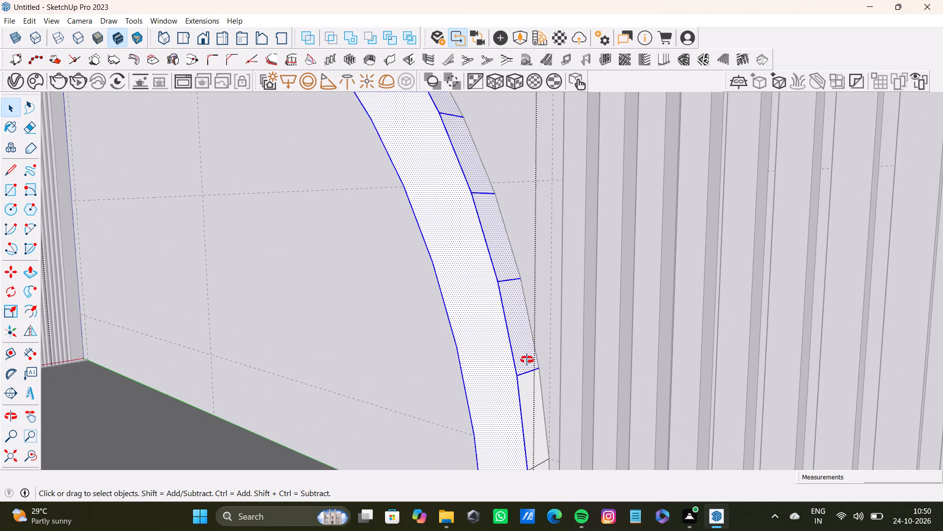
shift+middle_drag(527, 360, 522, 225)
shift+double_click(521, 262)
shift+double_click(526, 353)
Add the three lowest faces of the band's underside with their edges, starting from the bottom end, to the selection.
middle_drag(523, 356, 804, 375)
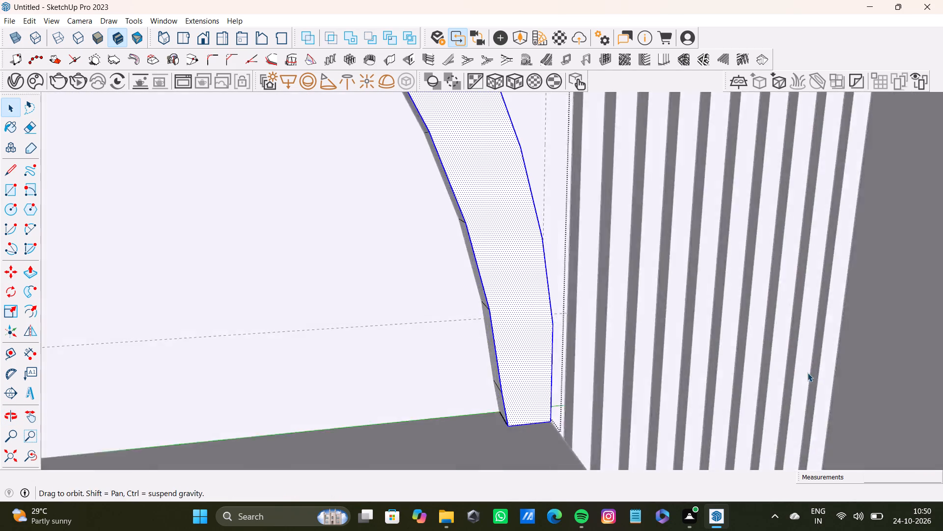
scroll(489, 369, up, 3)
middle_drag(489, 369, 530, 365)
shift+click(518, 427)
shift+drag(518, 427, 518, 422)
shift+click(515, 374)
shift+drag(515, 374, 513, 367)
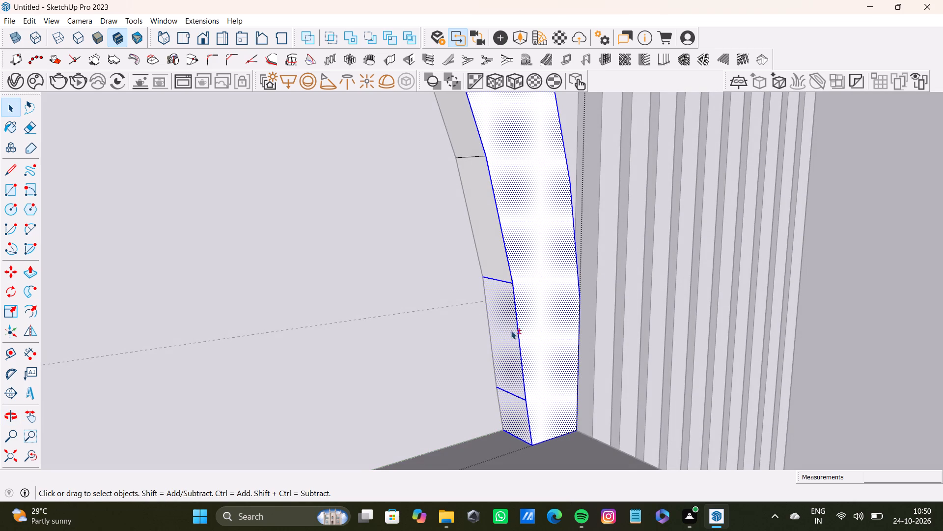
shift+double_click(497, 252)
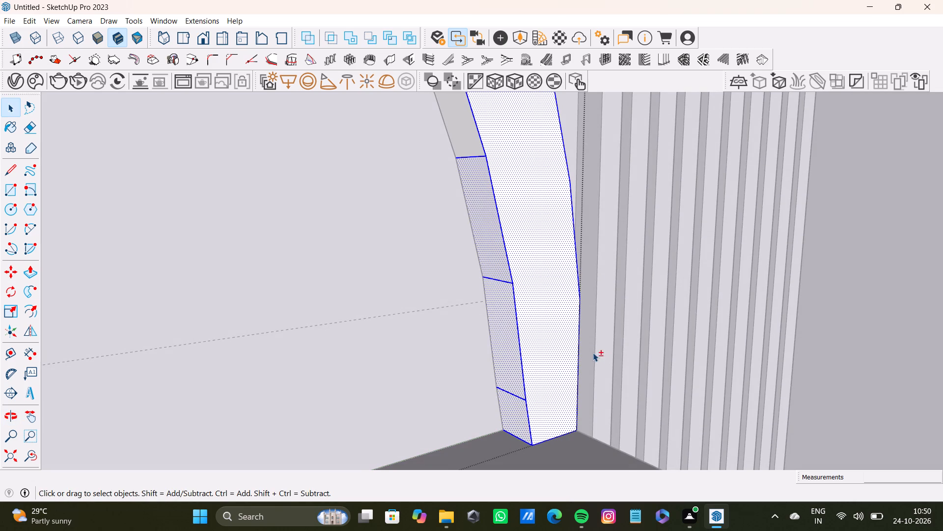
Extend the selection up the underside of the band's lower curve with the next side faces and their edges.
shift+scroll(351, 263, down, 4)
shift+middle_drag(357, 253, 461, 350)
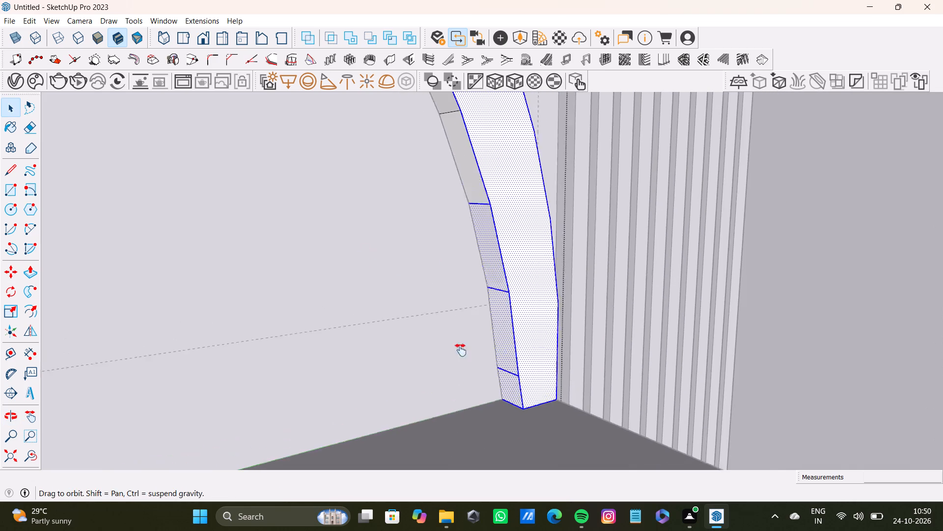
shift+middle_drag(461, 350, 468, 353)
shift+scroll(483, 264, up, 4)
shift+double_click(553, 252)
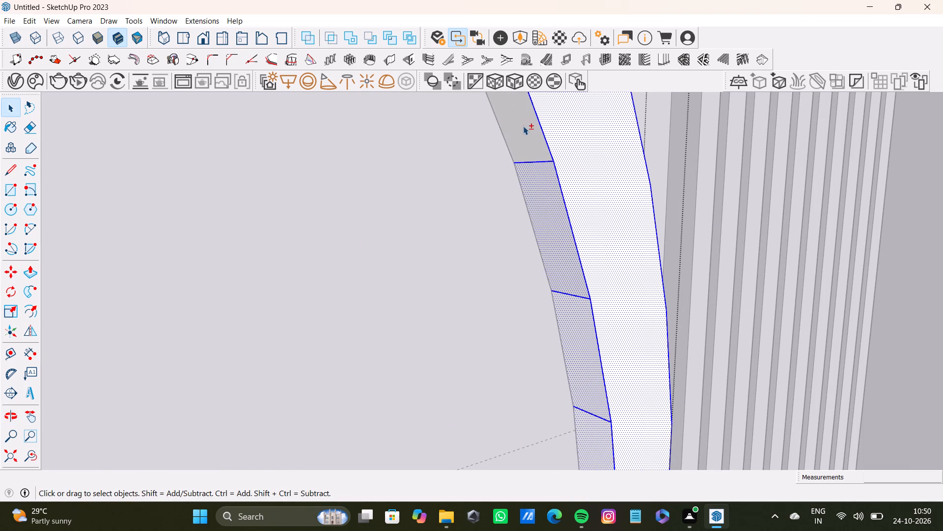
shift+click(523, 126)
shift+scroll(523, 126, down, 4)
shift+middle_drag(523, 126, 610, 378)
shift+double_click(570, 273)
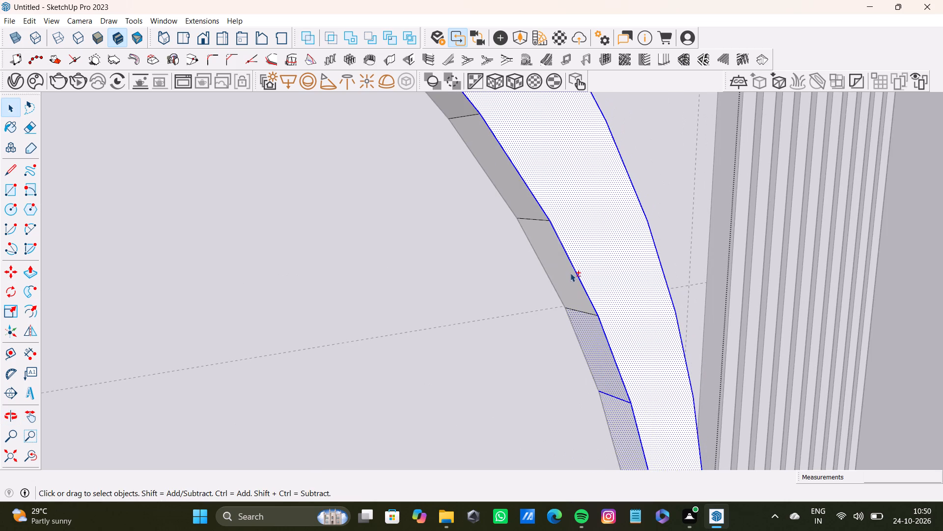
shift+double_click(526, 198)
shift+double_click(557, 247)
Add the underside faces with their edges, from the lower curve up to the approach of the middle bend, to the selection.
shift+middle_drag(562, 238, 654, 368)
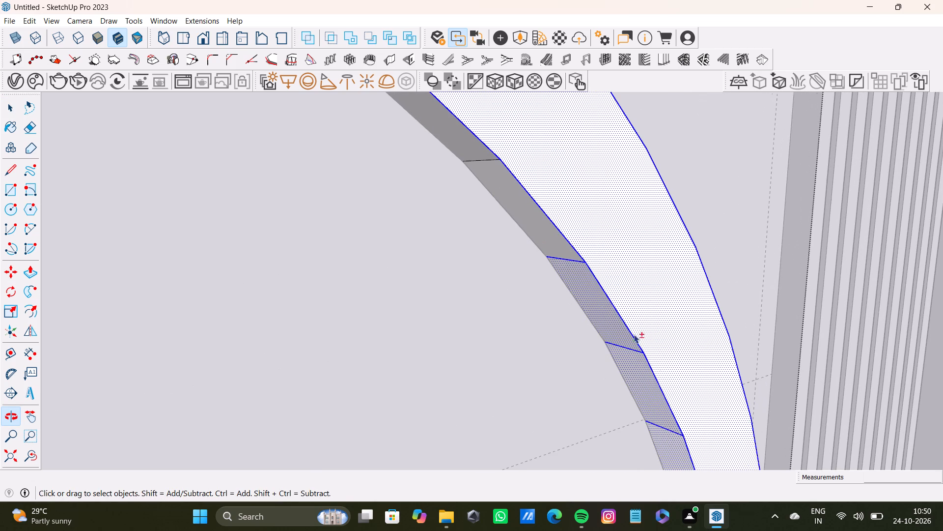
shift+double_click(555, 240)
shift+middle_drag(556, 239, 655, 345)
shift+double_click(568, 262)
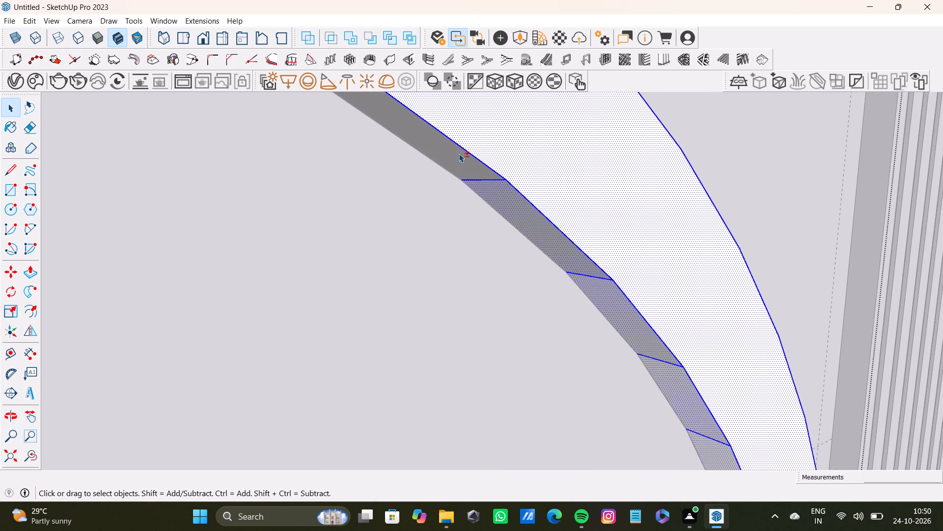
shift+double_click(459, 153)
shift+middle_drag(472, 156, 704, 334)
shift+double_click(536, 245)
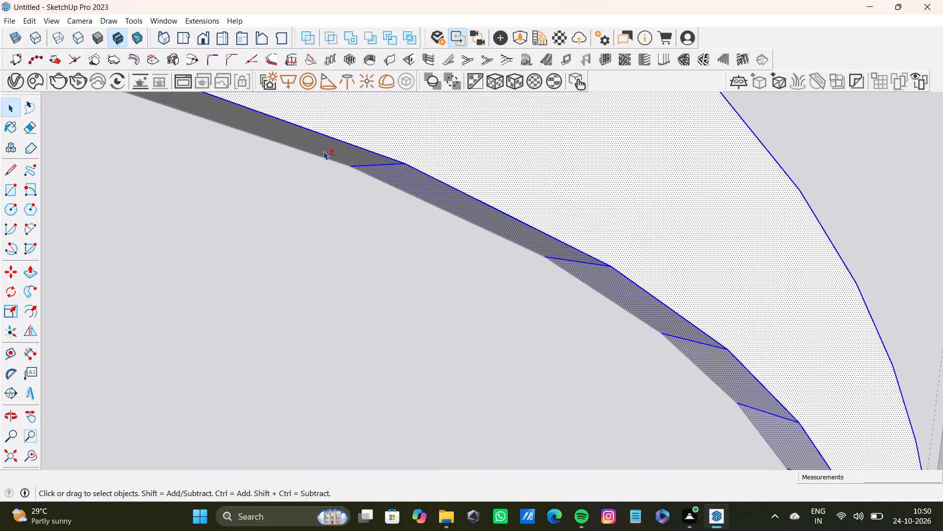
shift+double_click(323, 151)
shift+middle_drag(345, 152, 593, 253)
shift+double_click(271, 155)
Add the underside faces with their edges across the band's middle bend to the selection.
shift+scroll(274, 155, up, 1)
shift+middle_drag(274, 155, 661, 228)
shift+scroll(266, 165, down, 7)
shift+middle_drag(281, 181, 640, 268)
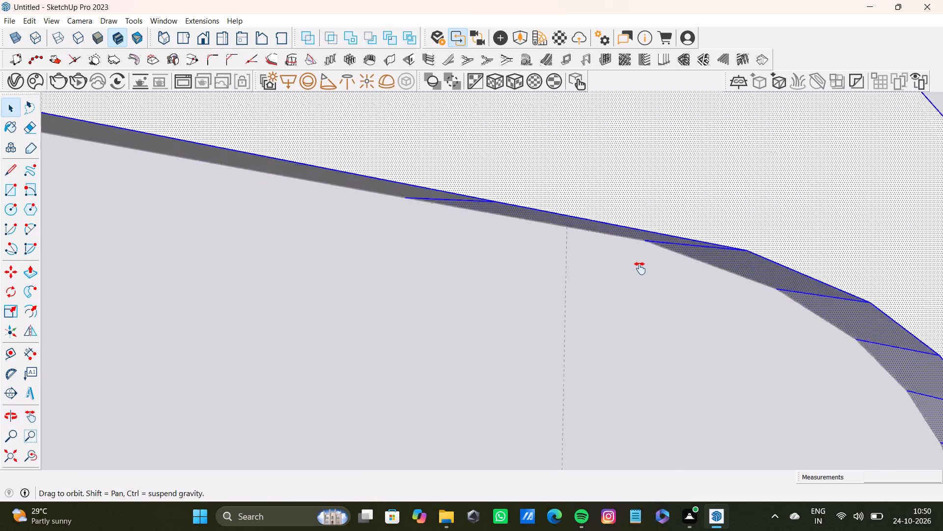
shift+middle_drag(640, 268, 645, 227)
shift+double_click(473, 169)
shift+middle_drag(418, 172, 628, 337)
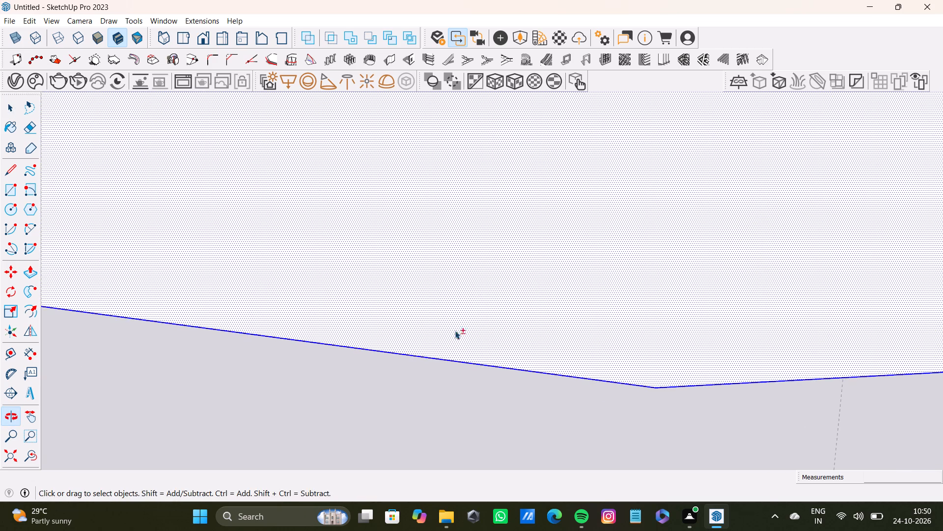
shift+middle_drag(449, 371, 453, 260)
shift+double_click(507, 153)
shift+scroll(518, 204, down, 4)
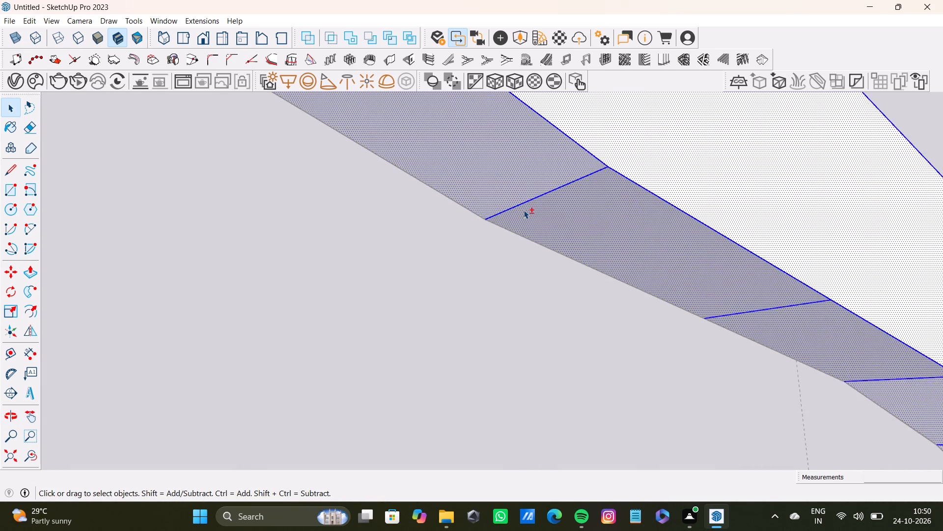
Add the underside faces with their edges, from above the middle bend up the band's upper curve, to the selection.
shift+scroll(524, 210, down, 20)
shift+scroll(524, 210, down, 11)
shift+middle_drag(527, 239, 627, 264)
shift+scroll(616, 249, up, 9)
shift+double_click(608, 242)
shift+double_click(570, 206)
shift+double_click(549, 177)
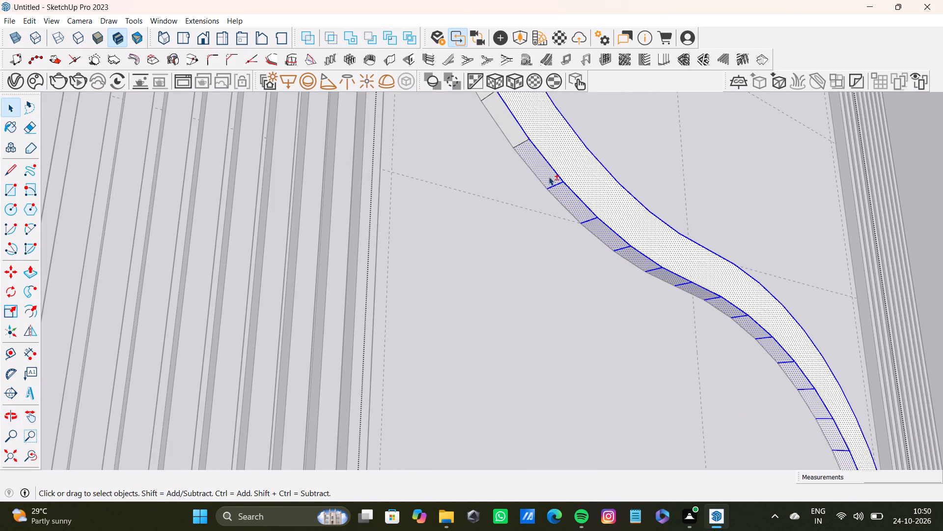
shift+double_click(520, 139)
shift+middle_drag(527, 144, 615, 267)
shift+double_click(567, 202)
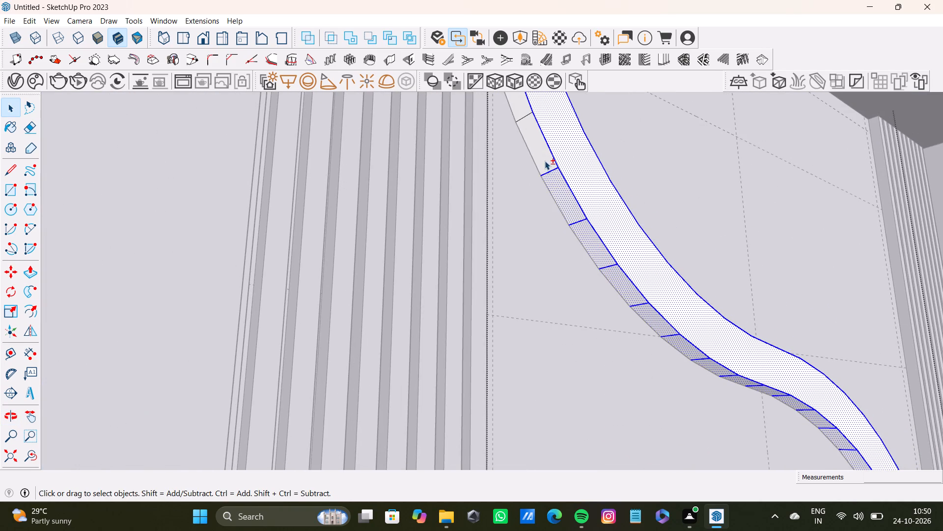
shift+double_click(545, 161)
Add the remaining underside faces with their edges, up to the band's top end beside the fluted strip, to the selection.
shift+middle_drag(549, 159, 575, 267)
shift+double_click(549, 204)
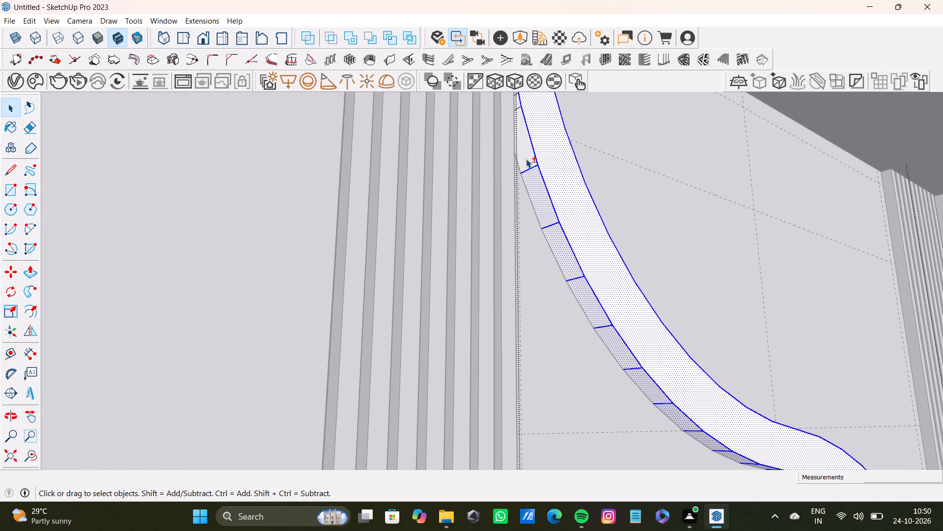
shift+double_click(526, 159)
shift+middle_drag(533, 155, 562, 238)
shift+scroll(553, 195, up, 10)
shift+double_click(542, 177)
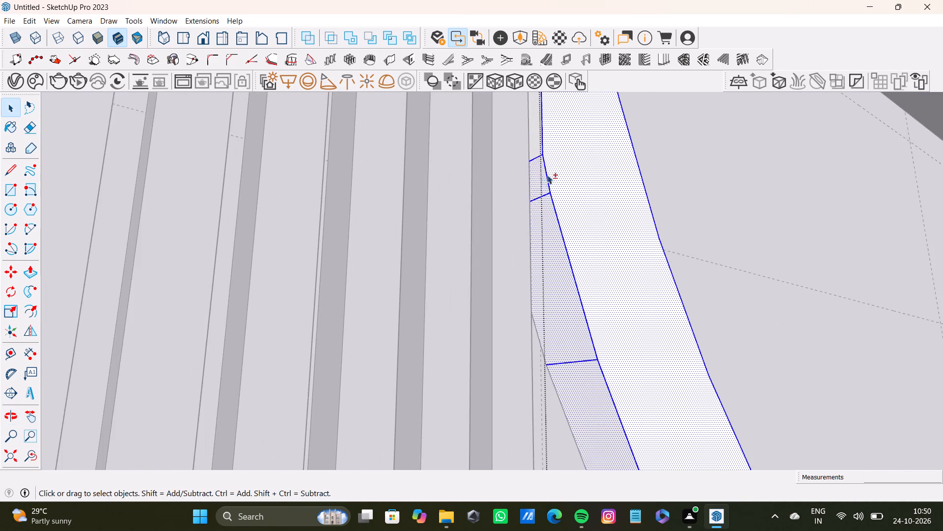
shift+scroll(549, 175, up, 1)
shift+middle_drag(549, 175, 555, 251)
shift+scroll(539, 207, up, 3)
shift+double_click(539, 204)
shift+scroll(540, 211, down, 16)
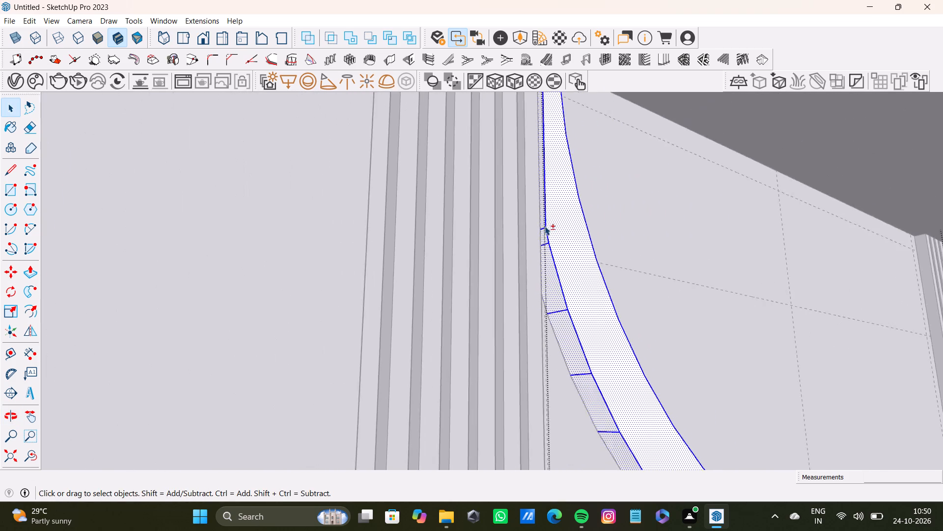
Examine the selected S-shaped band from several angles to check that its front and both sides are fully selected.
shift+scroll(545, 226, down, 20)
shift+scroll(545, 226, down, 1)
middle_drag(580, 287, 304, 316)
scroll(562, 378, up, 3)
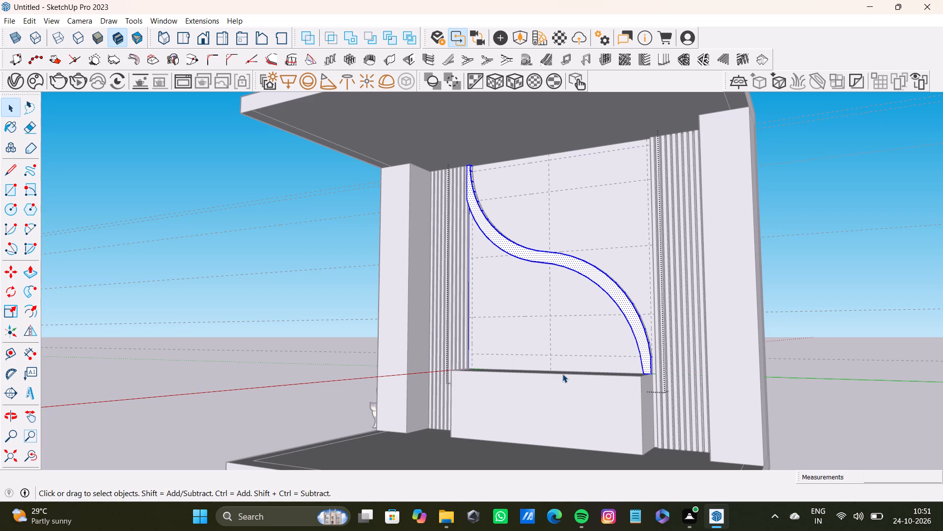
scroll(565, 324, down, 7)
scroll(560, 302, down, 20)
scroll(560, 302, down, 8)
middle_drag(504, 284, 535, 310)
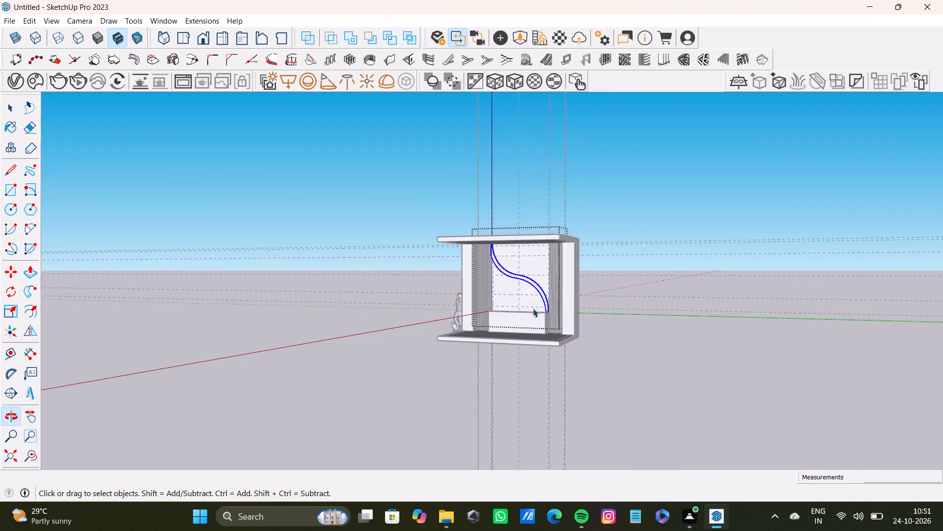
scroll(531, 299, up, 10)
middle_drag(530, 297, 601, 304)
scroll(581, 304, up, 8)
shift+middle_drag(572, 302, 481, 324)
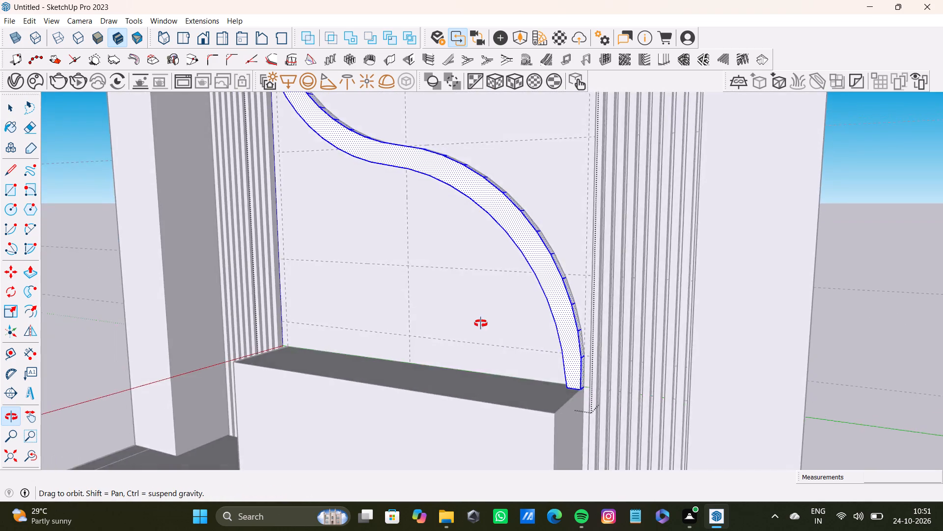
shift+middle_drag(481, 324, 597, 342)
scroll(574, 349, down, 7)
scroll(569, 349, up, 1)
middle_drag(569, 347, 625, 227)
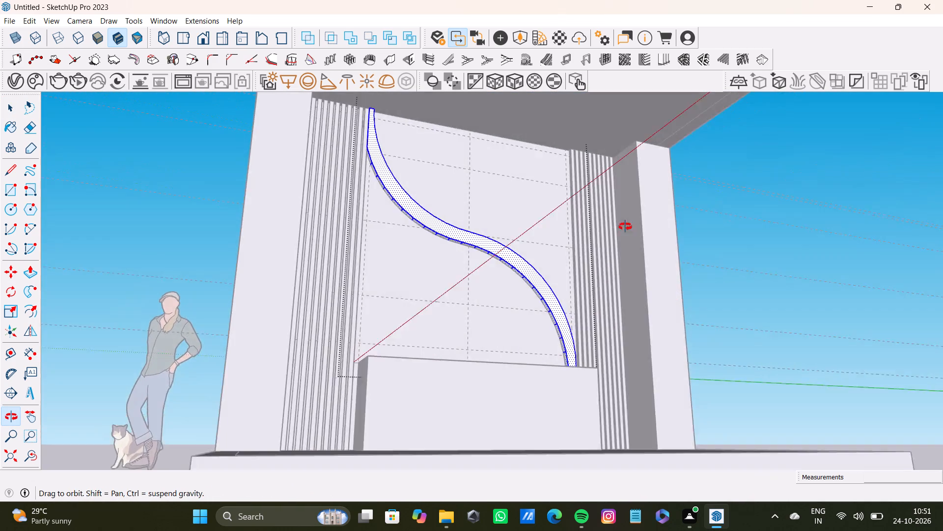
middle_drag(625, 227, 490, 349)
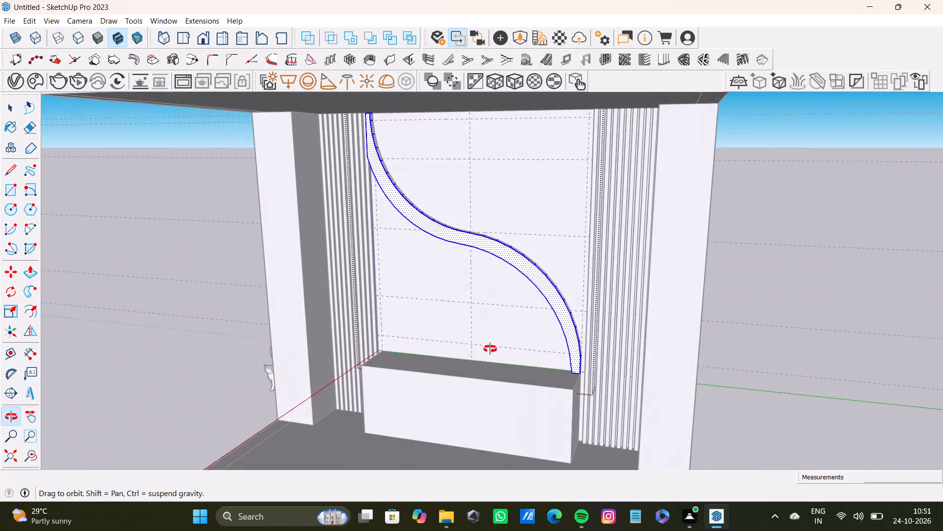
middle_drag(490, 349, 494, 345)
scroll(521, 281, up, 9)
middle_drag(525, 275, 519, 275)
scroll(519, 275, down, 2)
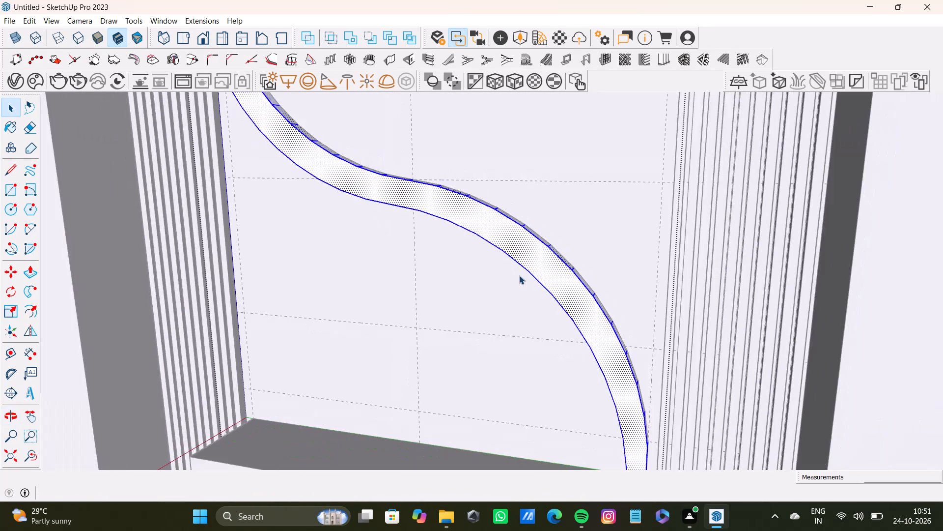
scroll(519, 275, down, 7)
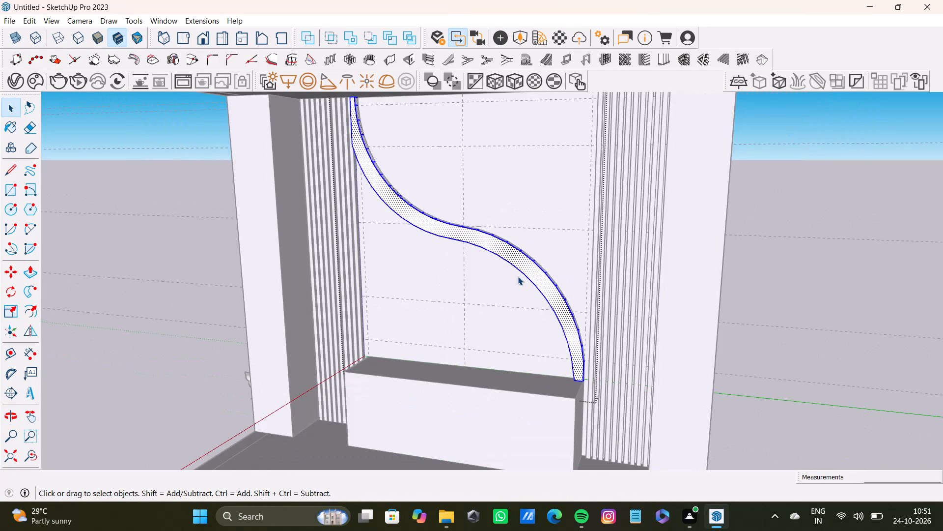
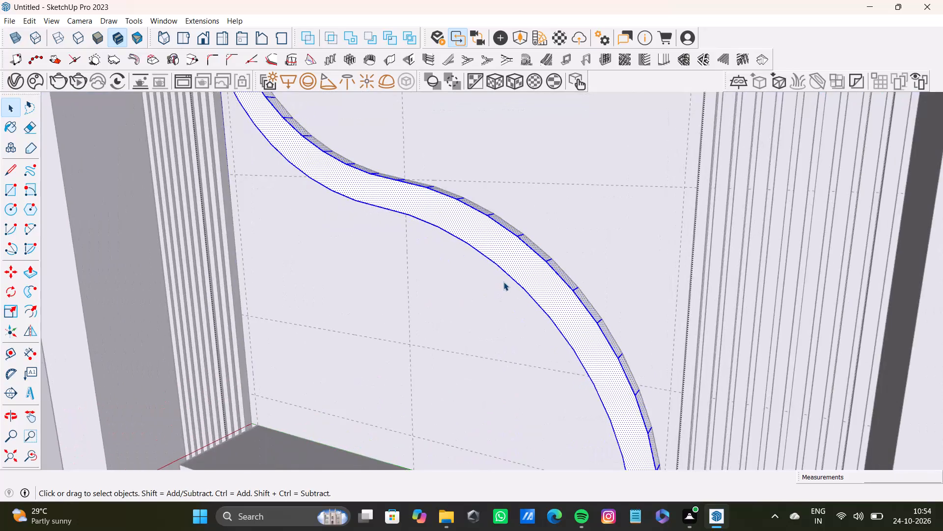
Clear the selection of the S-shaped band.
scroll(503, 282, down, 9)
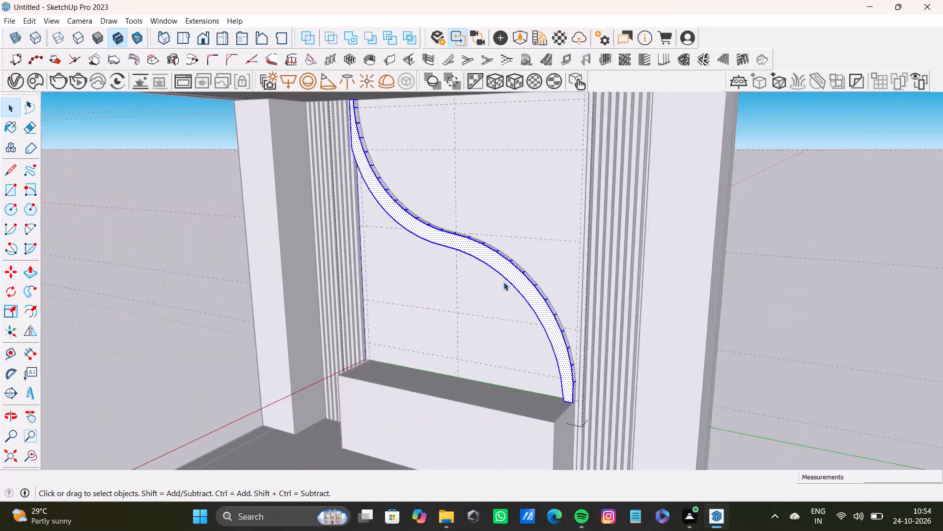
middle_drag(503, 282, 558, 287)
key(space)
scroll(472, 273, down, 9)
click(744, 210)
Draw a two-point arc about 6 11/16" long with a bulge of about 1 11/16" across the front-left corner of the low block's top face.
scroll(402, 260, up, 3)
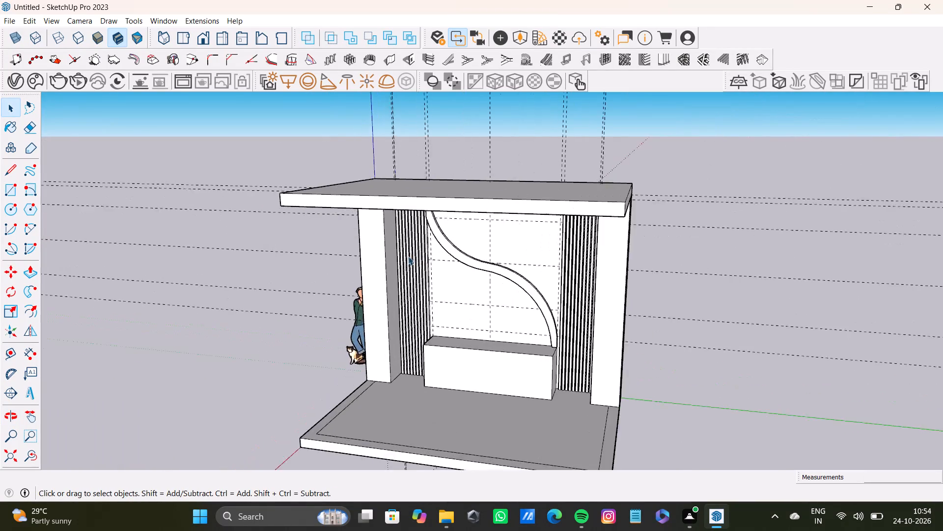
scroll(408, 256, up, 5)
middle_drag(467, 284, 443, 208)
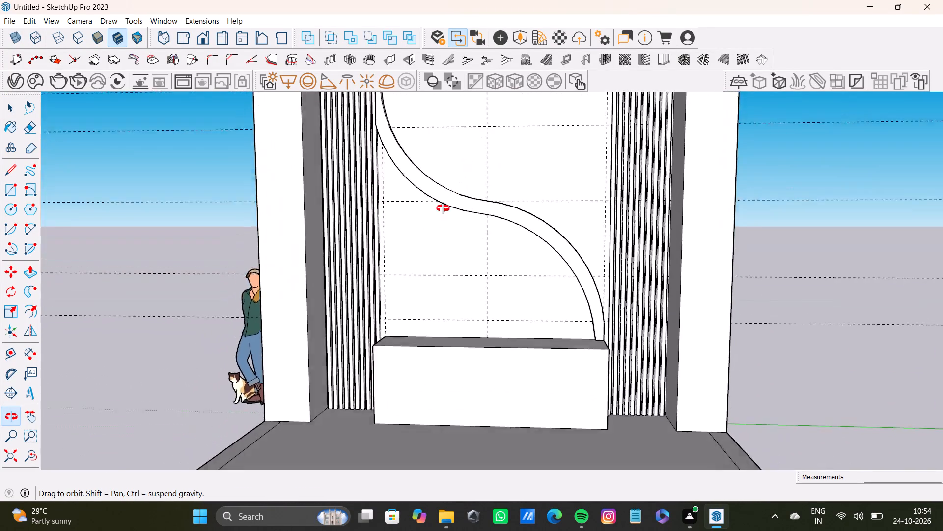
middle_drag(443, 208, 430, 273)
scroll(443, 347, up, 8)
key(space)
click(444, 335)
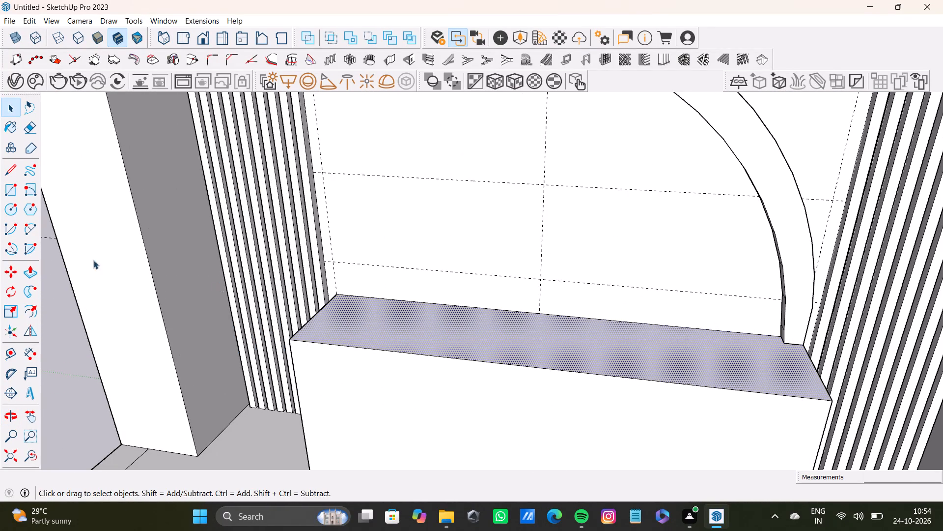
click(28, 229)
scroll(267, 354, up, 5)
middle_drag(288, 344, 337, 418)
scroll(361, 403, up, 3)
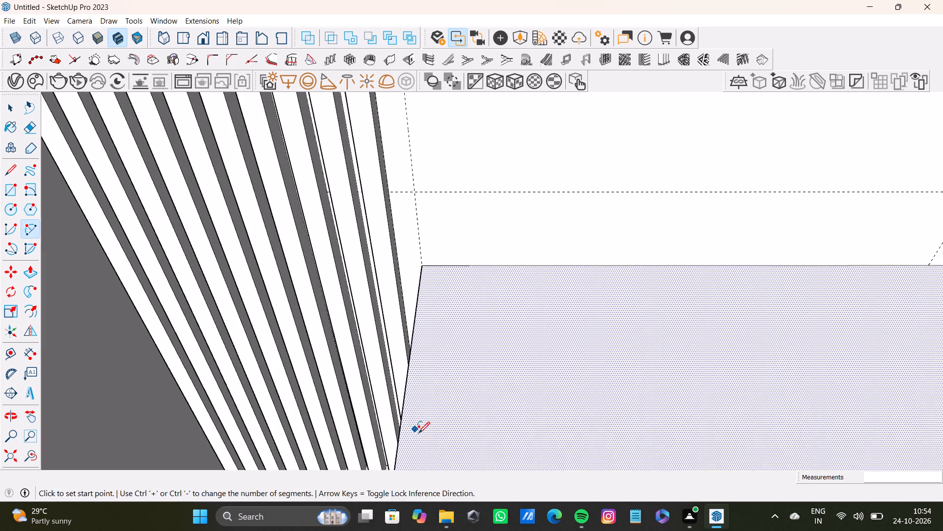
shift+middle_drag(417, 430, 385, 346)
scroll(380, 337, up, 4)
click(369, 332)
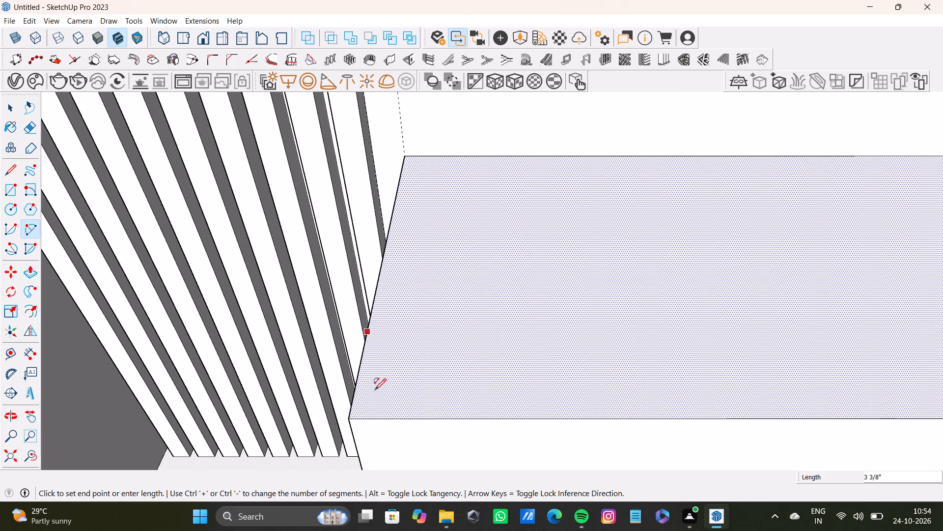
click(476, 419)
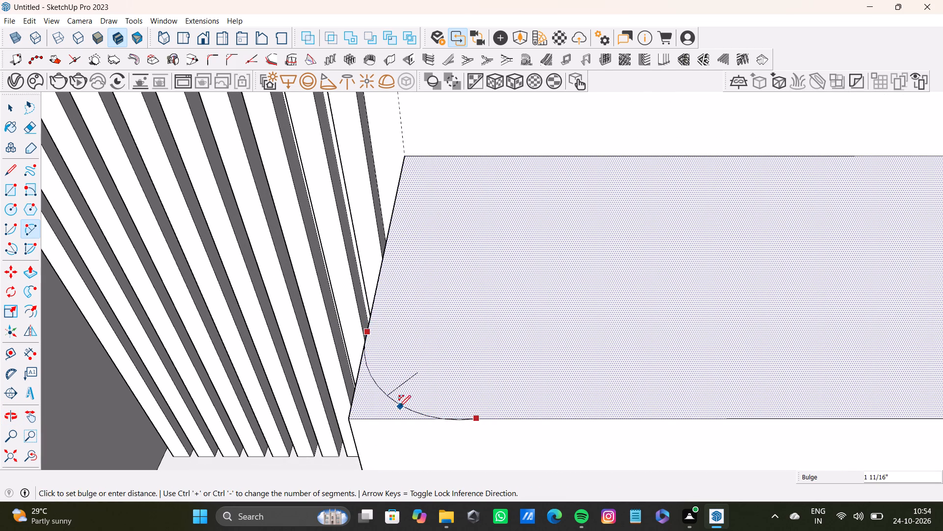
click(404, 403)
Push the corner piece outside the arc down to the floor to round the low block's front-left vertical corner.
key(space)
click(389, 405)
scroll(388, 402, down, 5)
shift+middle_drag(390, 399, 347, 221)
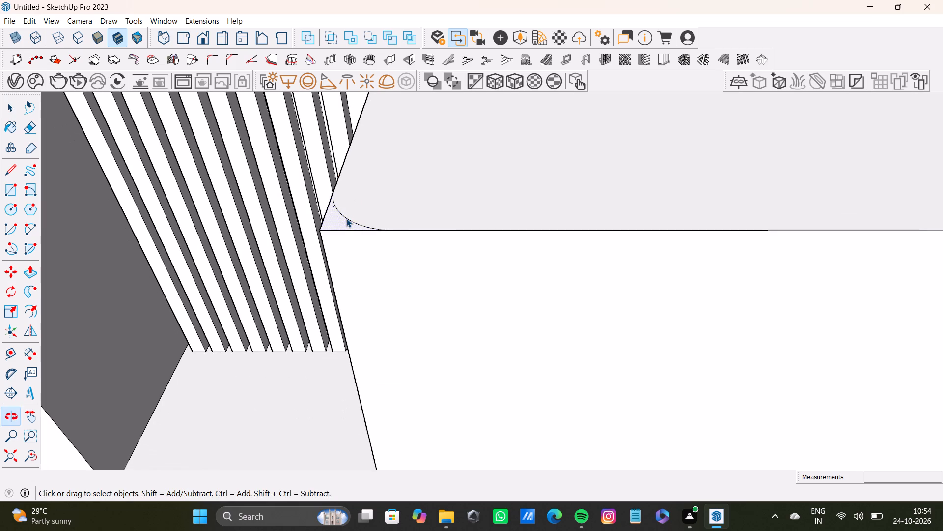
key(p)
drag(339, 217, 377, 360)
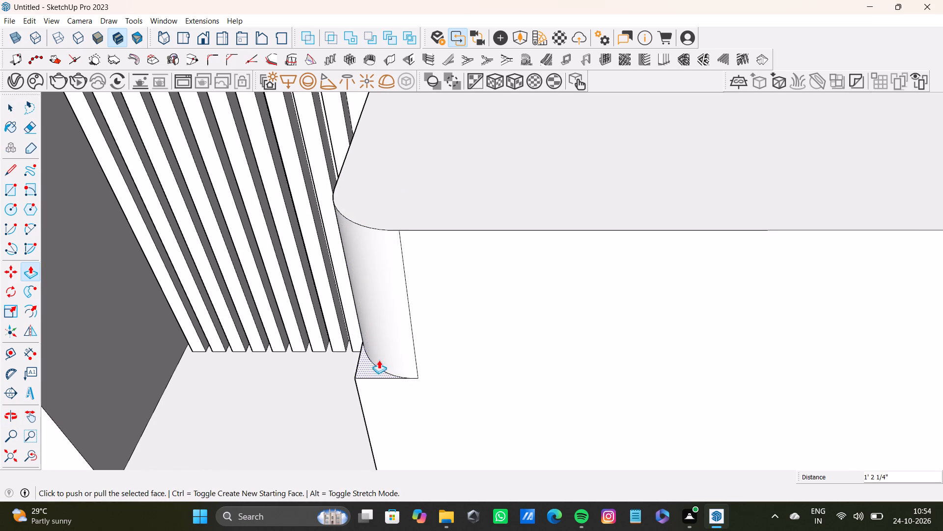
scroll(379, 360, down, 8)
middle_drag(364, 385, 349, 306)
middle_drag(375, 328, 378, 349)
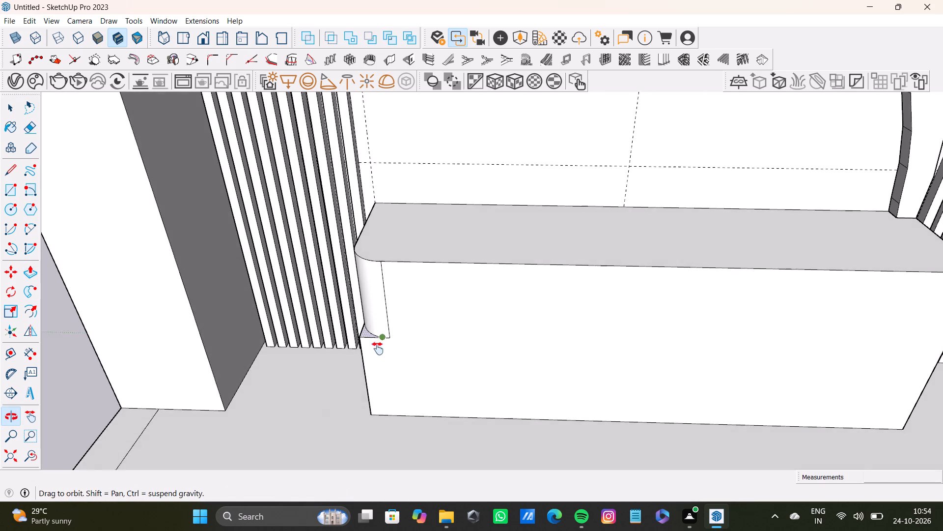
middle_drag(378, 349, 374, 340)
drag(360, 304, 360, 397)
Draw a two-point arc with a bulge of about 1 7/16" across the front-right corner of the low block's top face.
scroll(366, 397, down, 9)
middle_drag(444, 403, 435, 408)
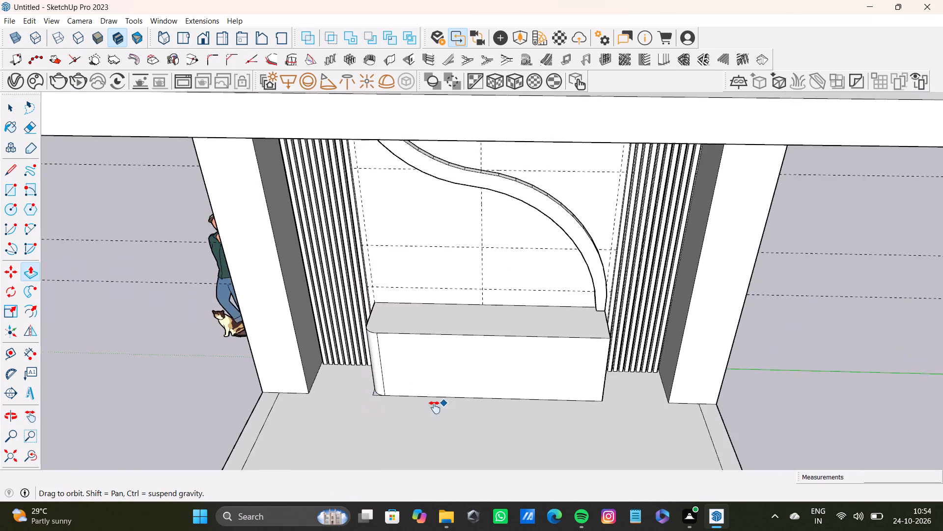
middle_drag(435, 408, 418, 418)
scroll(560, 378, up, 4)
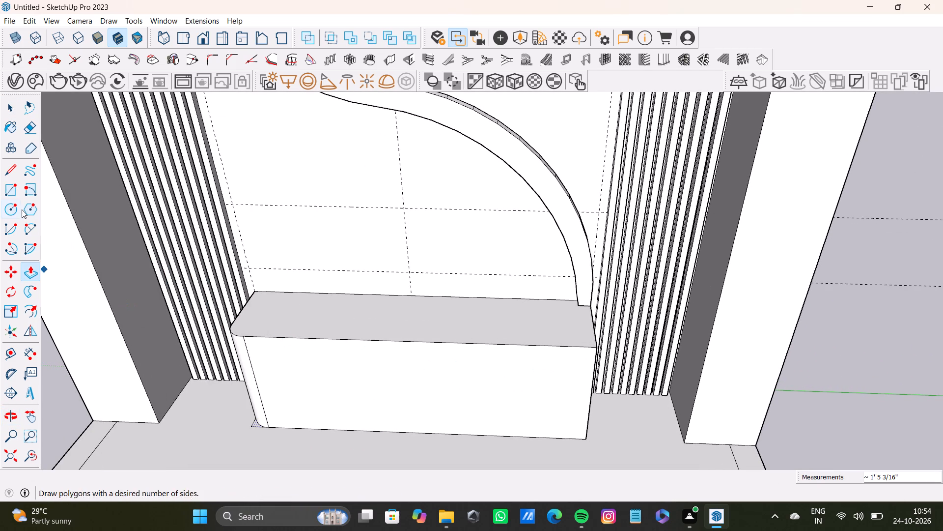
click(28, 224)
scroll(573, 381, up, 4)
middle_drag(571, 378, 545, 401)
scroll(558, 370, up, 6)
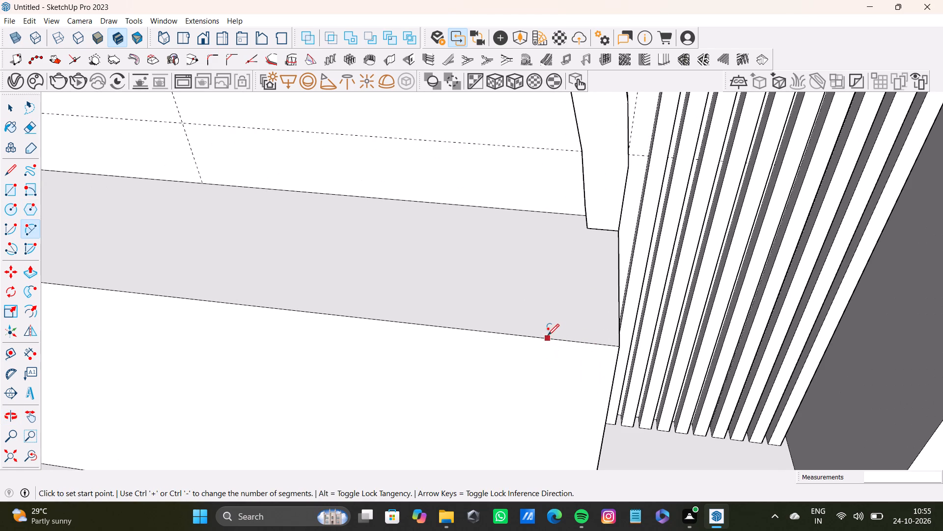
click(545, 337)
click(619, 307)
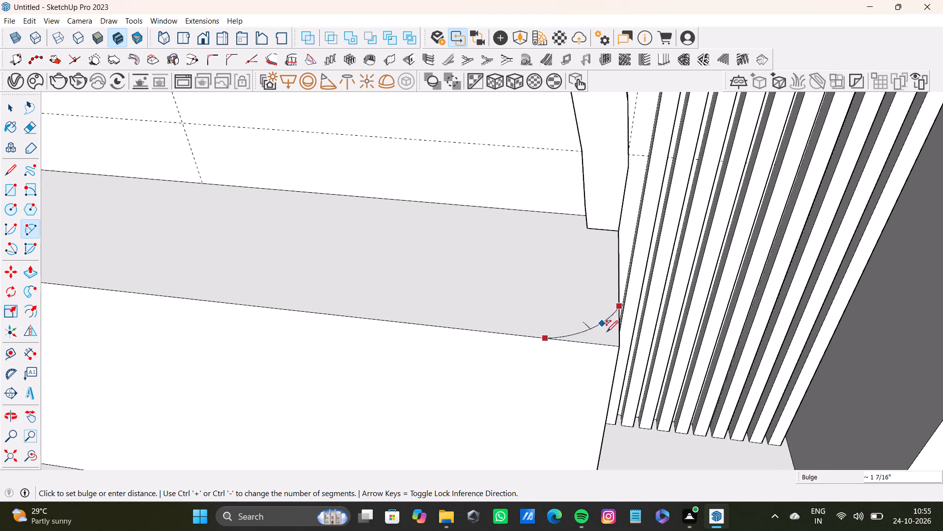
click(605, 326)
Push the corner piece outside this arc down to the floor to round the block's front-right vertical corner.
key(space)
click(606, 334)
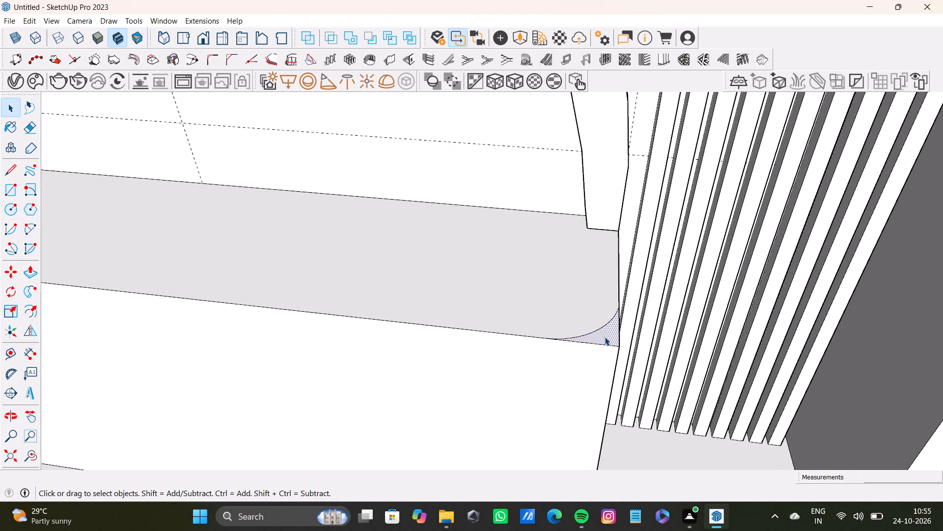
key(p)
drag(605, 337, 593, 405)
scroll(587, 410, down, 3)
shift+middle_drag(585, 414, 584, 314)
drag(590, 310, 583, 384)
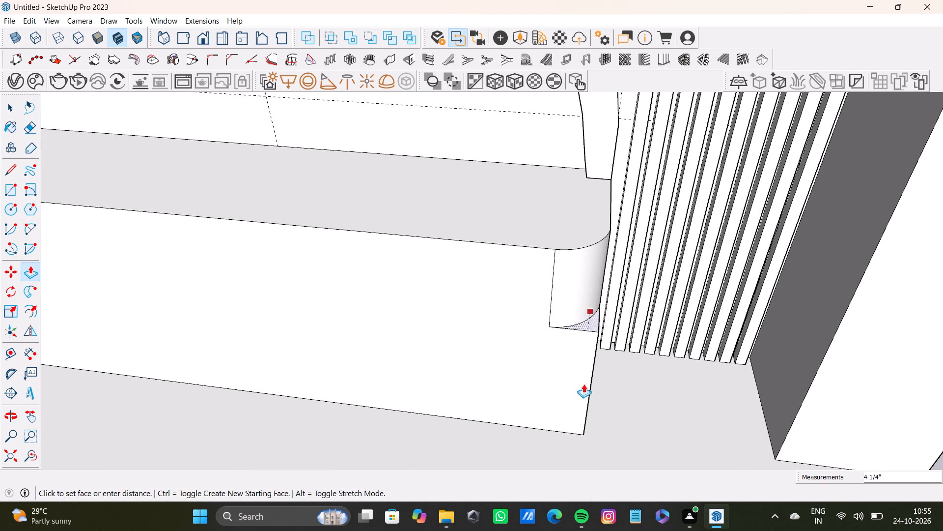
drag(583, 384, 579, 444)
scroll(556, 442, down, 10)
Delete the two leftover floor edges outside the rounded front-right corner of the low block.
middle_drag(577, 396, 706, 268)
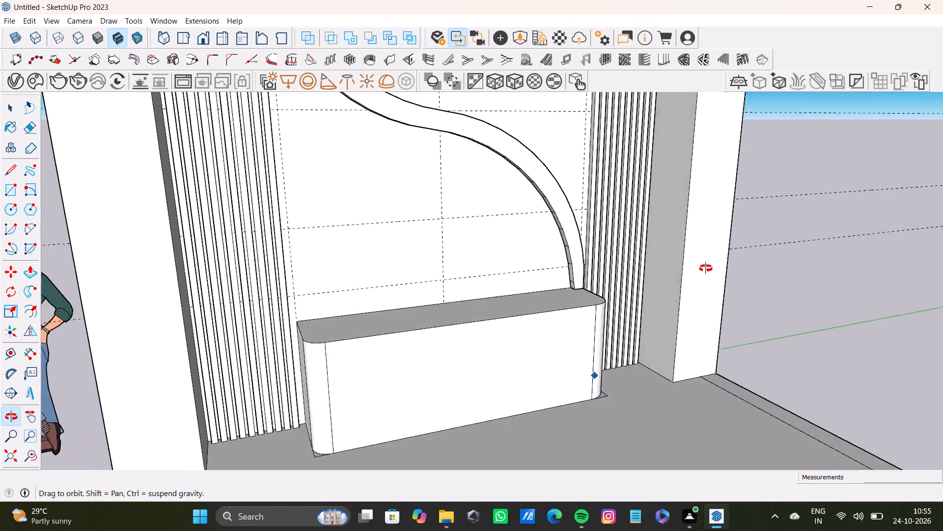
middle_drag(706, 268, 595, 286)
scroll(607, 341, up, 7)
shift+middle_drag(550, 408, 507, 330)
key(space)
scroll(497, 337, up, 12)
shift+click(490, 308)
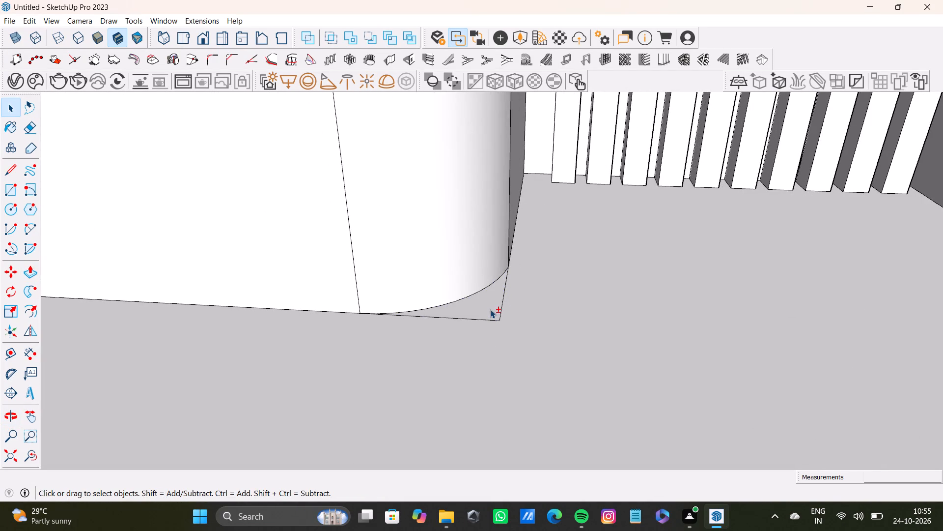
shift+click(490, 320)
shift+click(499, 316)
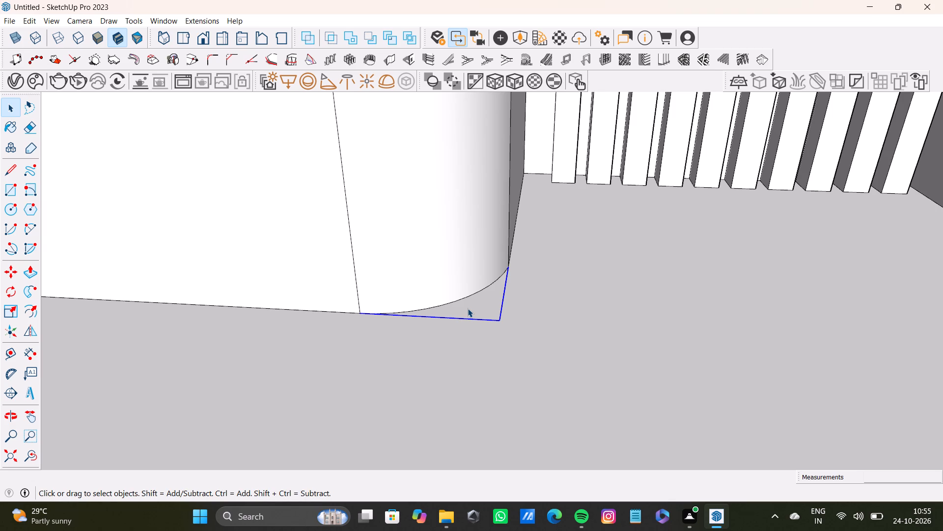
key(Delete)
key(Delete)
Delete the two leftover floor edges outside the rounded front-left corner of the low block.
scroll(434, 304, down, 16)
shift+middle_drag(363, 305, 717, 400)
scroll(471, 357, down, 2)
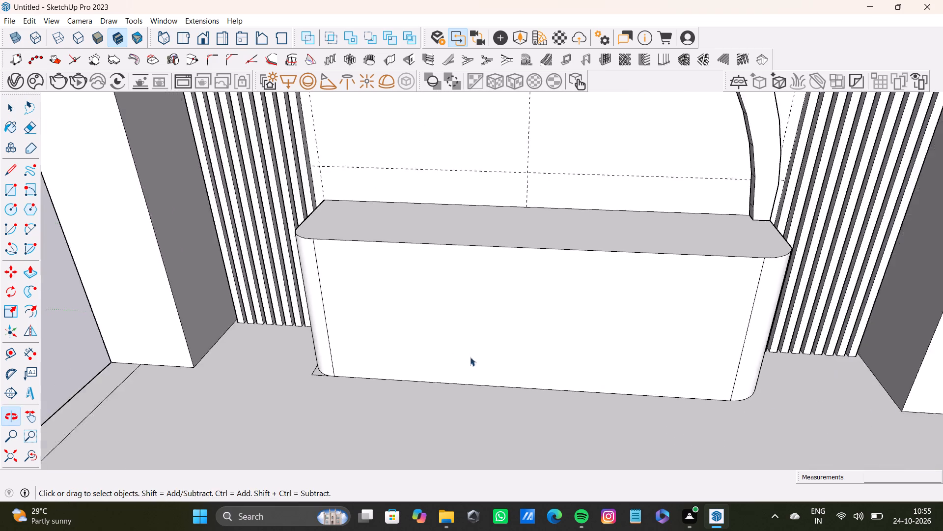
scroll(470, 357, down, 4)
middle_drag(459, 354, 660, 361)
scroll(560, 367, up, 5)
middle_drag(555, 364, 471, 350)
scroll(365, 364, up, 4)
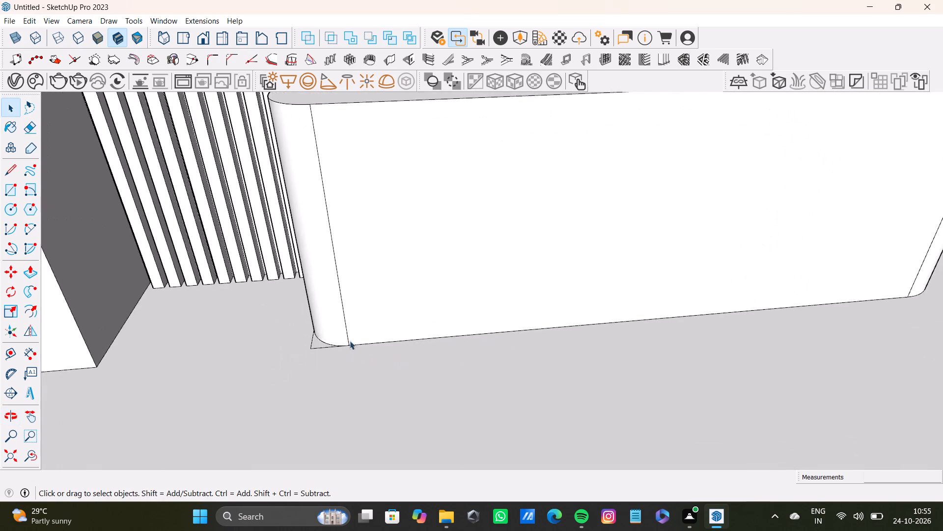
scroll(350, 341, up, 5)
scroll(266, 454, up, 13)
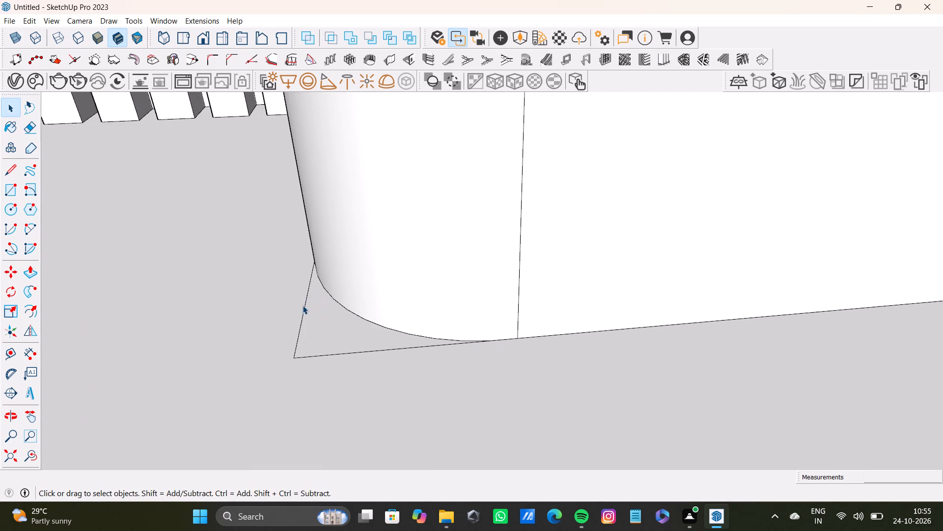
shift+click(303, 321)
shift+click(337, 354)
key(shift+Delete)
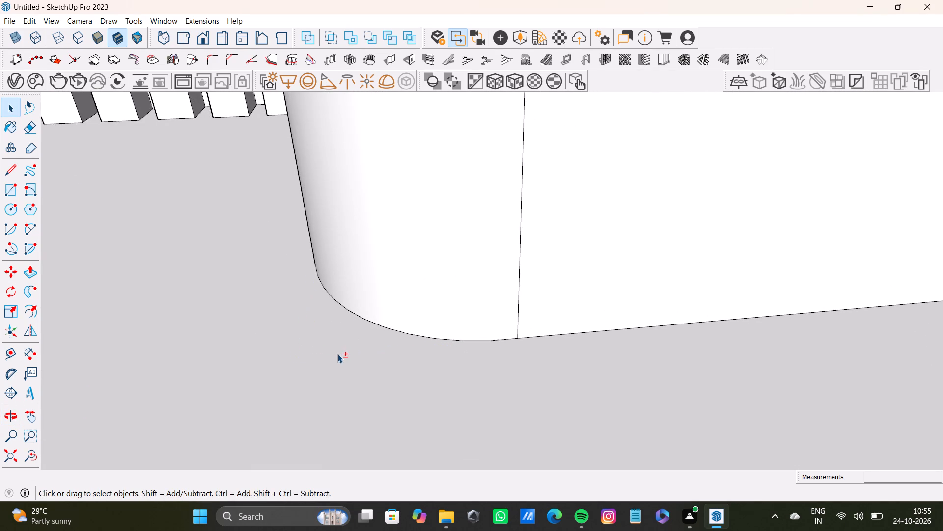
Draw a rectangle over the block's flat front face, from the upper end of the left rounded corner to the lower end of the right one.
scroll(381, 334, down, 20)
scroll(381, 334, down, 7)
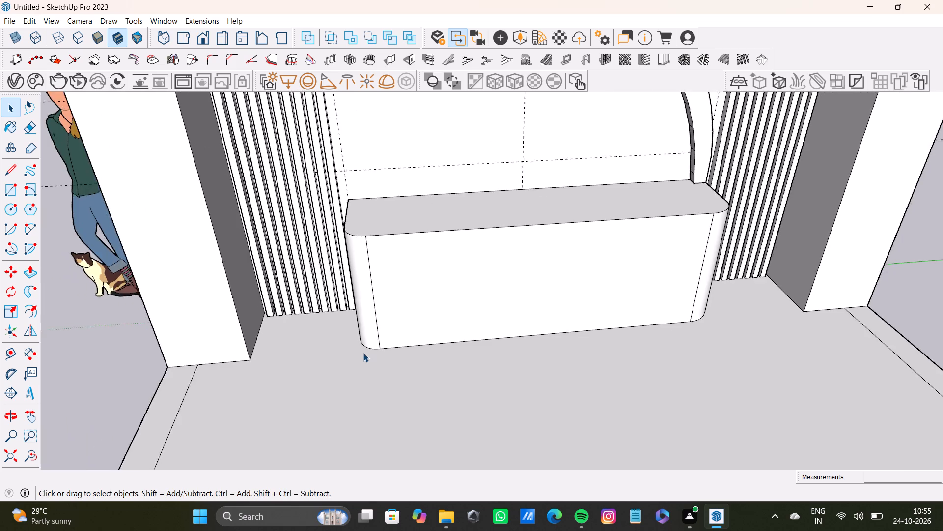
middle_drag(371, 352, 349, 266)
scroll(549, 249, up, 5)
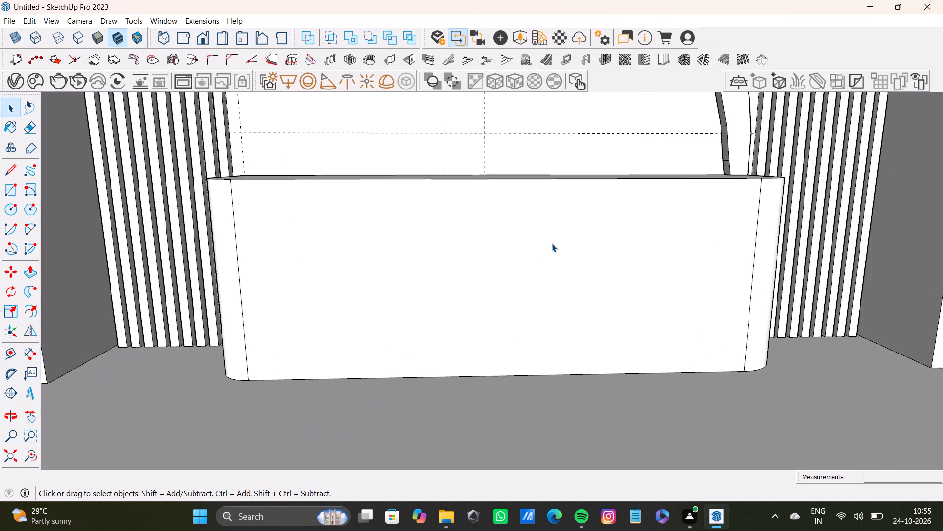
scroll(518, 236, down, 7)
middle_drag(518, 236, 516, 304)
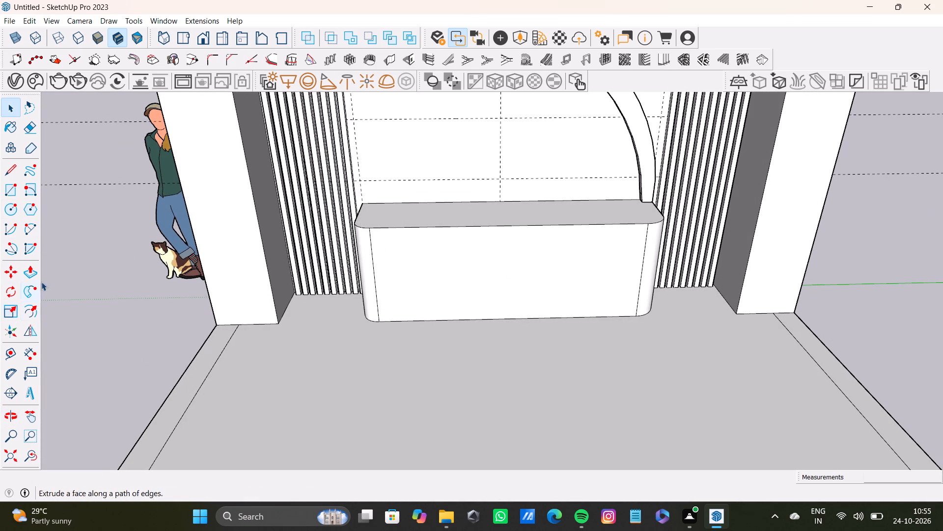
click(10, 187)
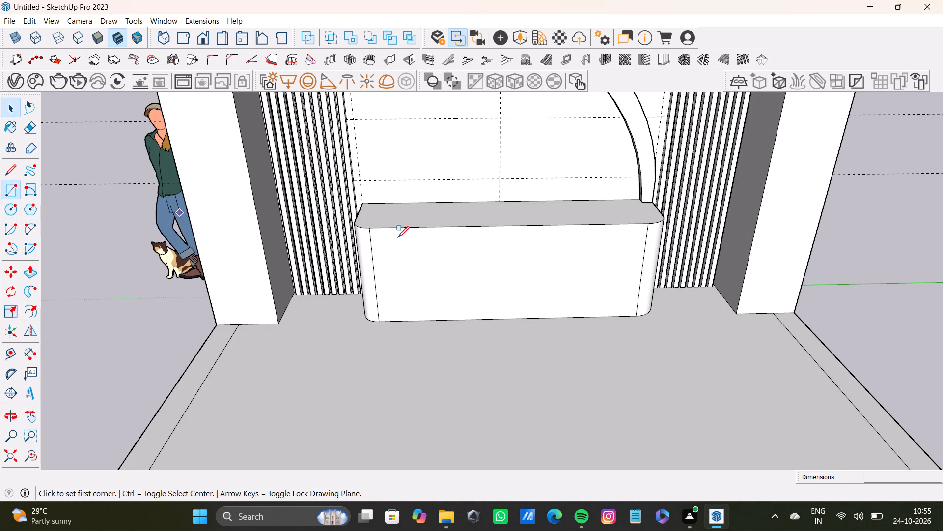
scroll(423, 244, up, 3)
click(351, 221)
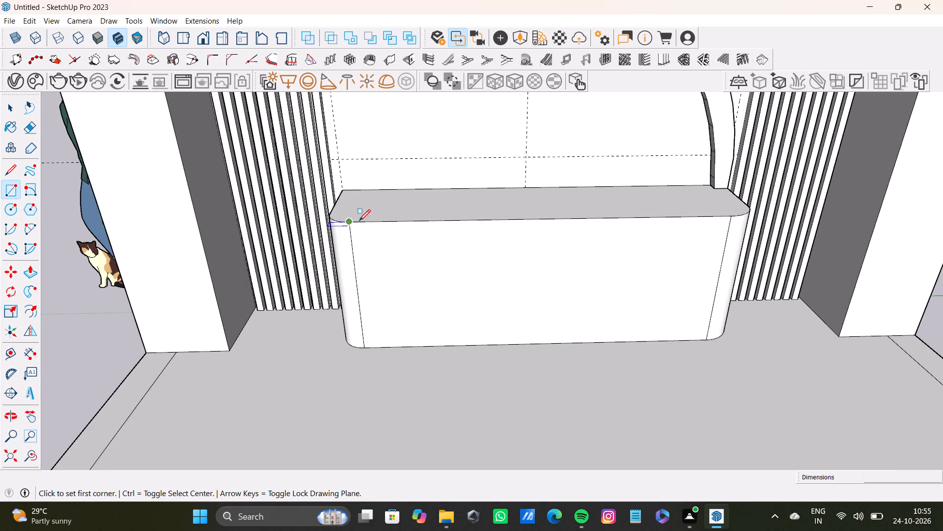
click(706, 338)
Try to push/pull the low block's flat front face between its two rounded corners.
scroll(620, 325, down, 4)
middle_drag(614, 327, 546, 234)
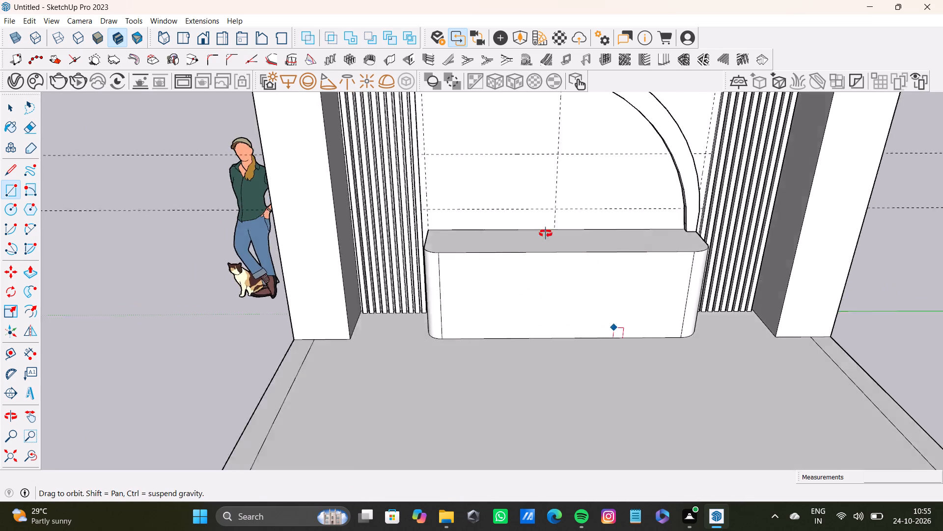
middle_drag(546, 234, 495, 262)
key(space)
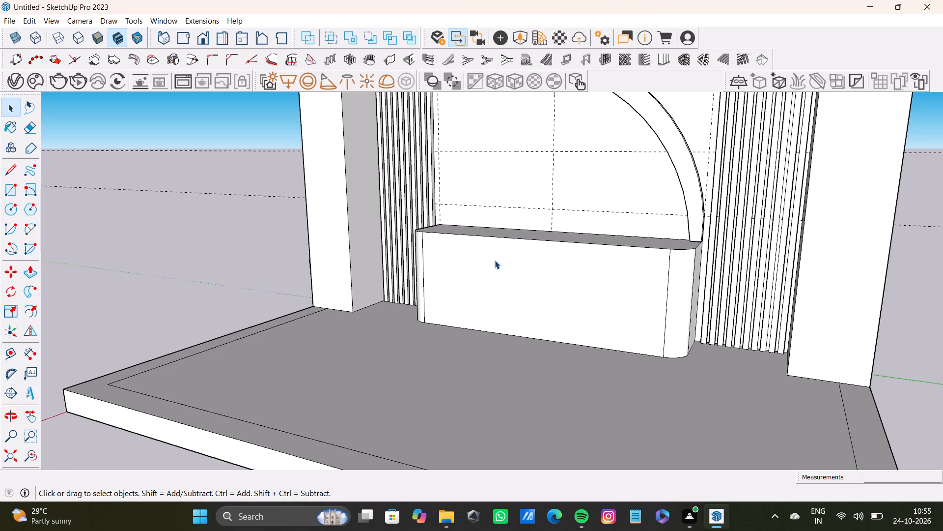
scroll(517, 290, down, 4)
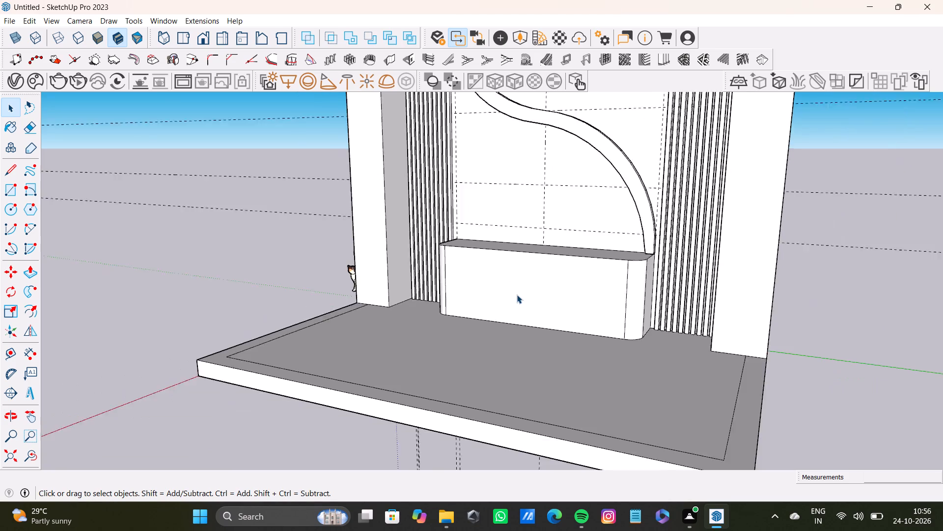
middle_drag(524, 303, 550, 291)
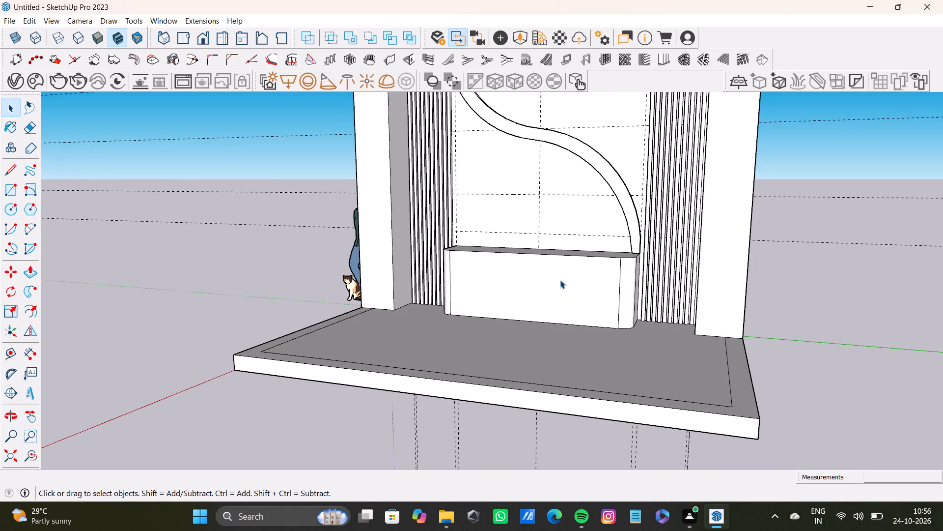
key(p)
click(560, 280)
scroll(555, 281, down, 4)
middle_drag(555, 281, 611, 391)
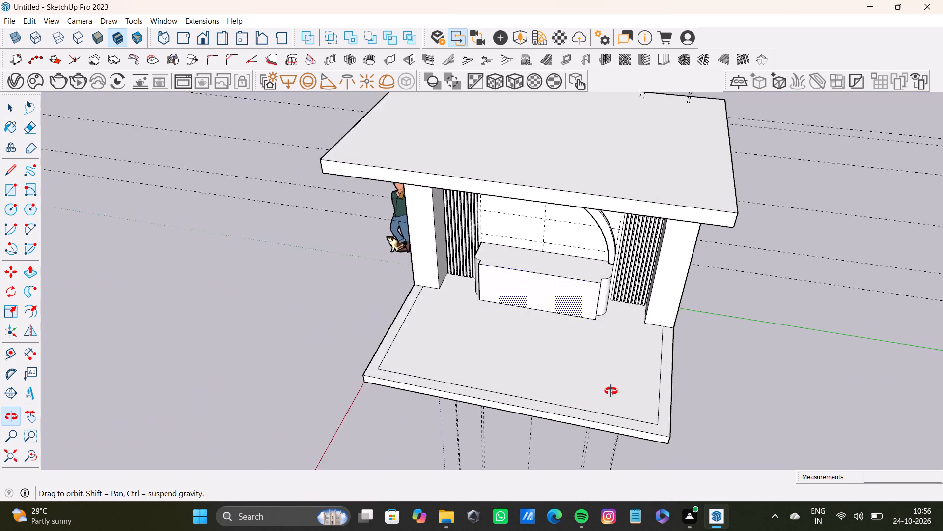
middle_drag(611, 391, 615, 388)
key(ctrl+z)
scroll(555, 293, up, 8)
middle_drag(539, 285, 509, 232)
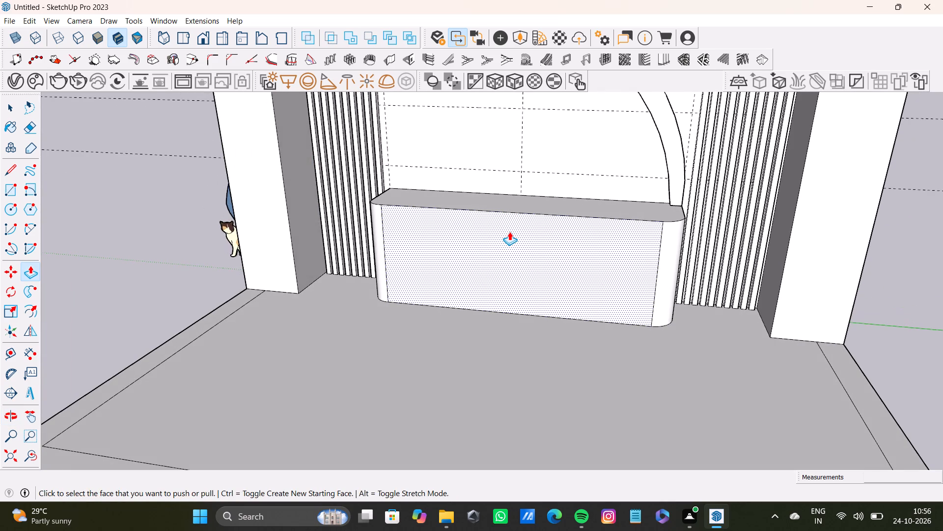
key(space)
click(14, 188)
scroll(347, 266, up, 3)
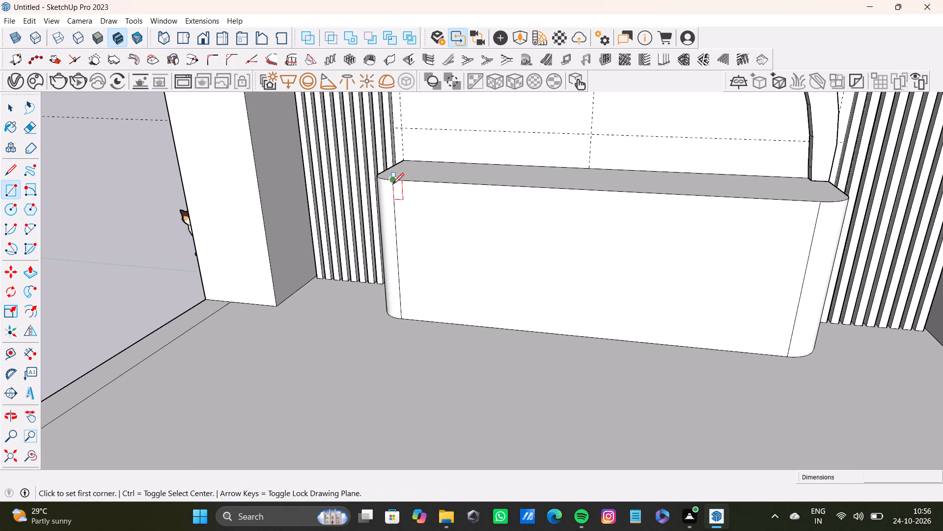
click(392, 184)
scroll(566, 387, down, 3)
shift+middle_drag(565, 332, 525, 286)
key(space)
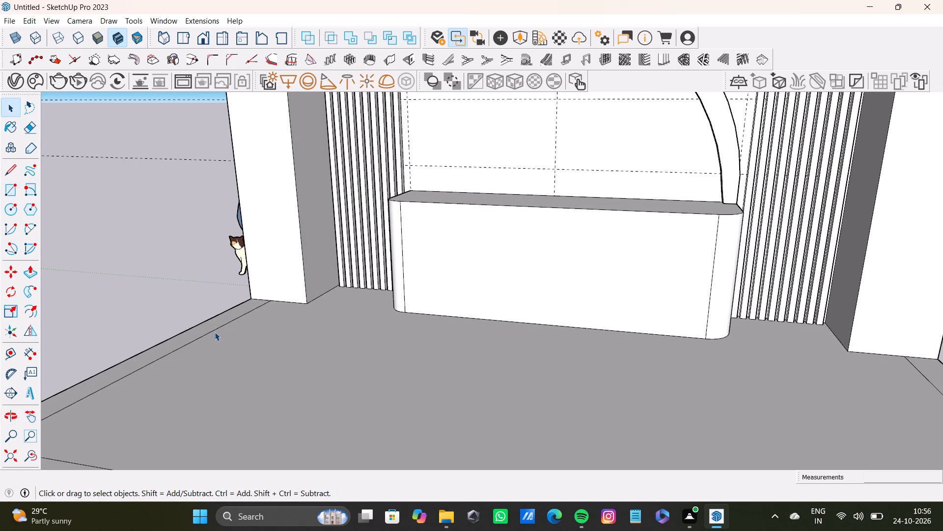
Place a vertical guide on the low block's front at its centre, about 3' 4" from the left rounded corner's seam.
key(t)
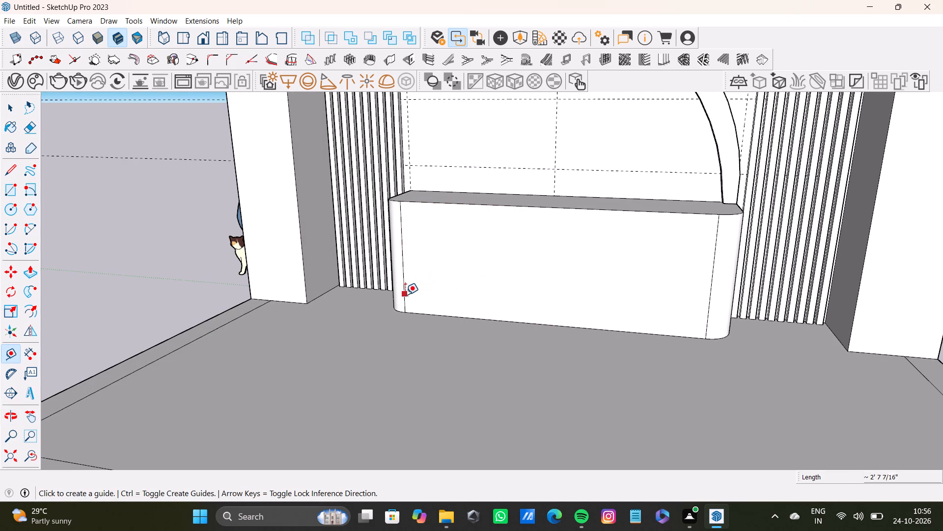
click(405, 295)
scroll(484, 281, down, 7)
middle_drag(517, 285, 527, 277)
scroll(510, 285, up, 2)
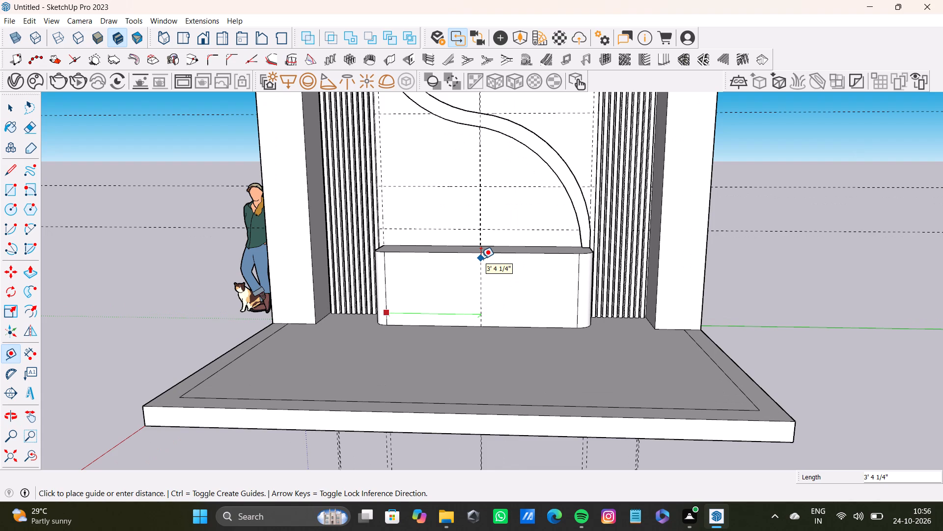
click(480, 259)
Place a vertical guide about 1' 10" left of the block's centre guide and a horizontal guide 1' 2" below its top edge.
scroll(478, 296, up, 7)
click(481, 298)
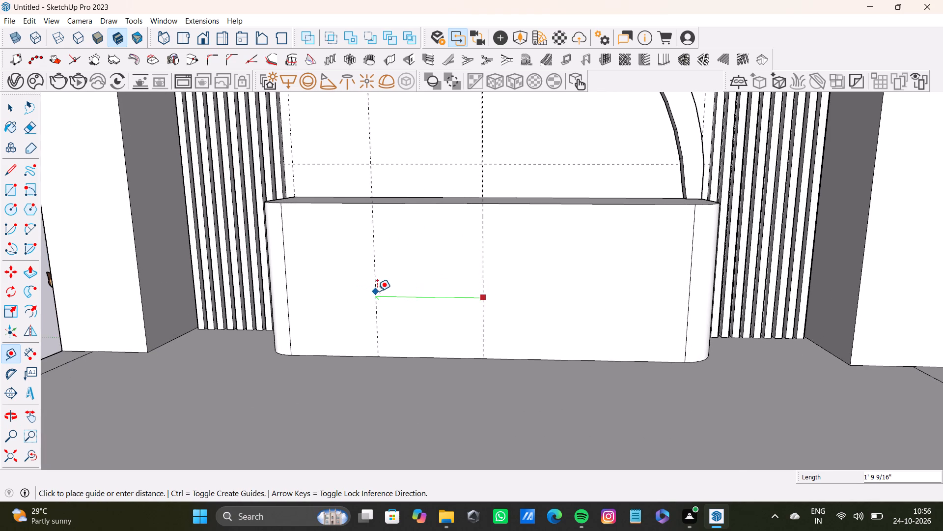
click(375, 291)
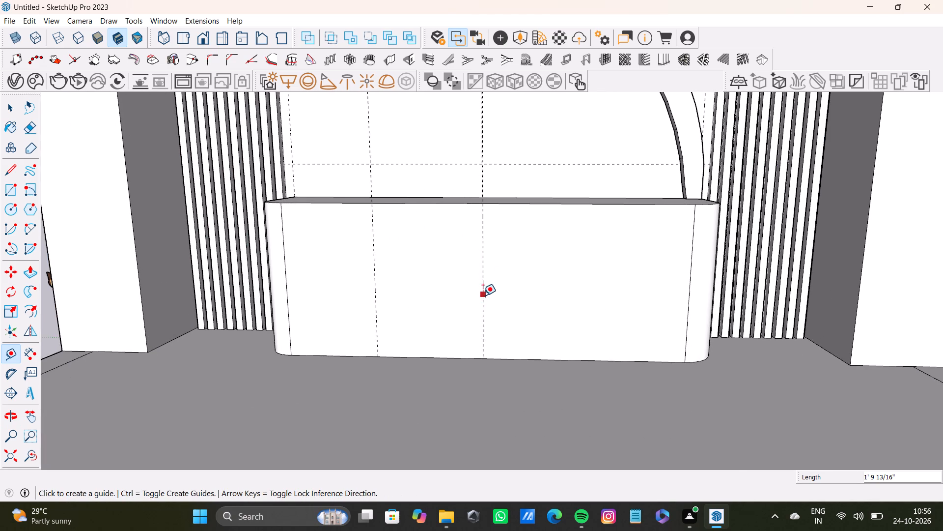
click(580, 206)
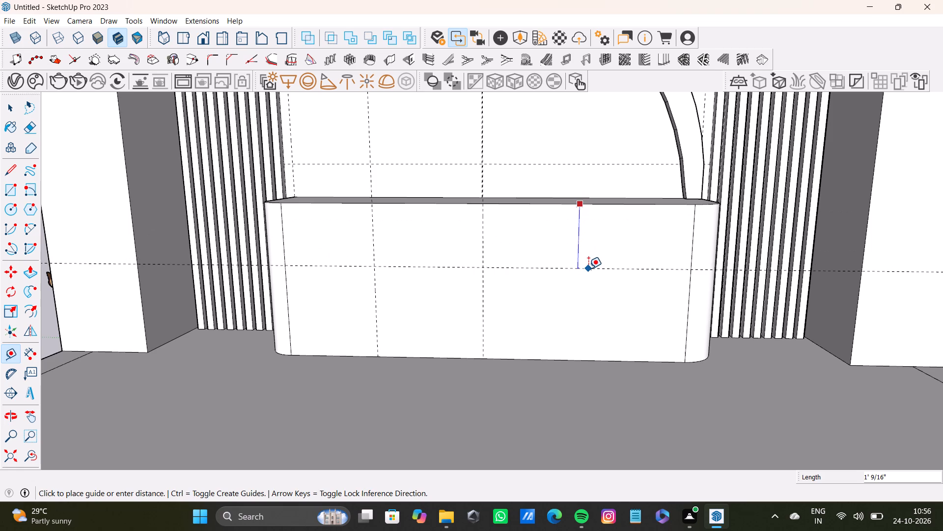
click(589, 276)
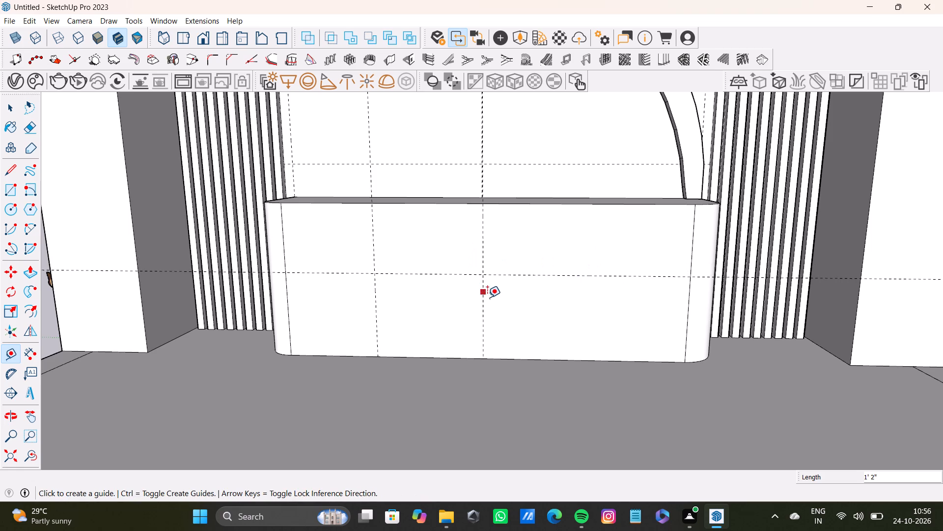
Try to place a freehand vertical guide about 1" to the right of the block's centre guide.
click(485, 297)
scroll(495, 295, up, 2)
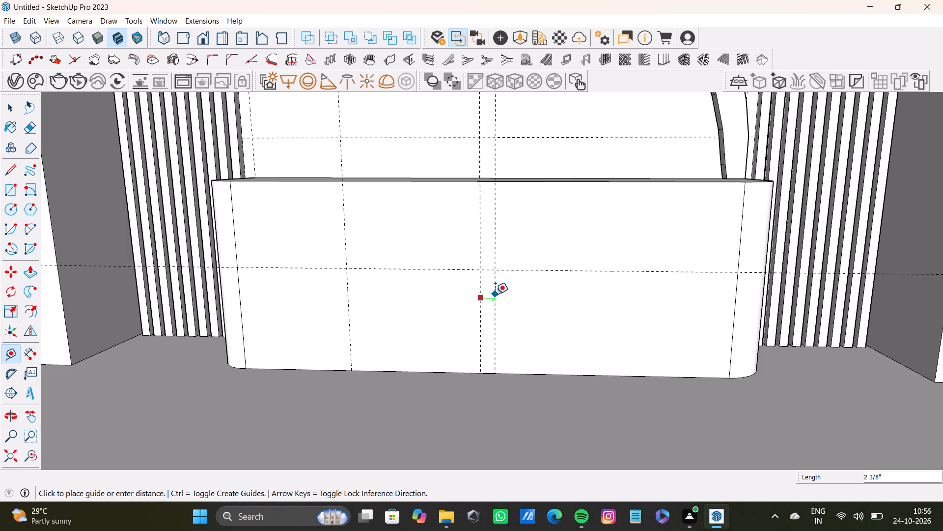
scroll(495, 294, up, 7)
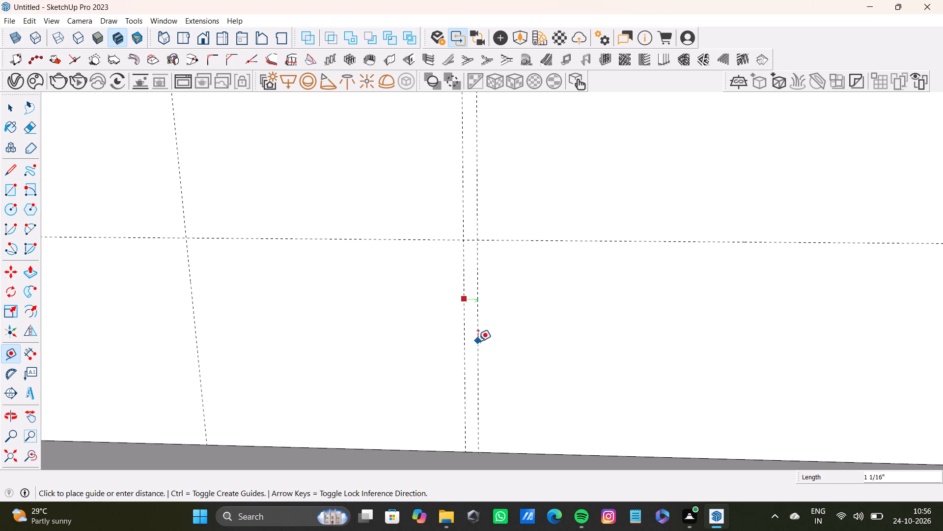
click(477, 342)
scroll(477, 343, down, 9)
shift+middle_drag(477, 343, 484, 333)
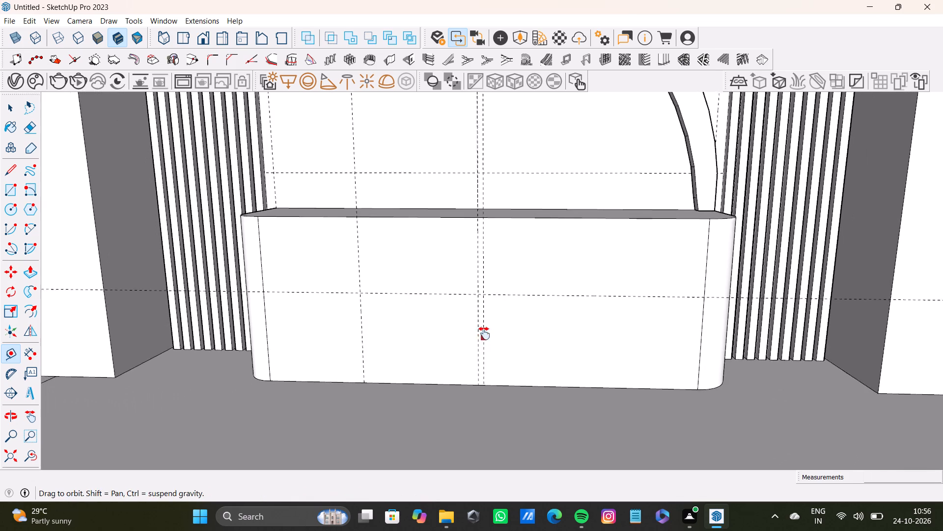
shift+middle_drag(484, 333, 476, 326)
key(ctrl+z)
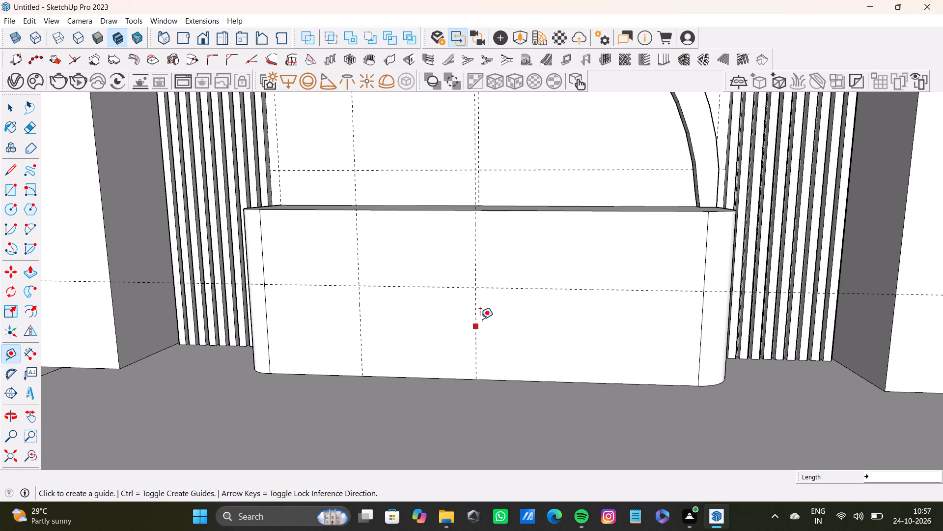
Place a vertical guide 1" to the right of the centre guide on the block's front face.
scroll(463, 357, up, 5)
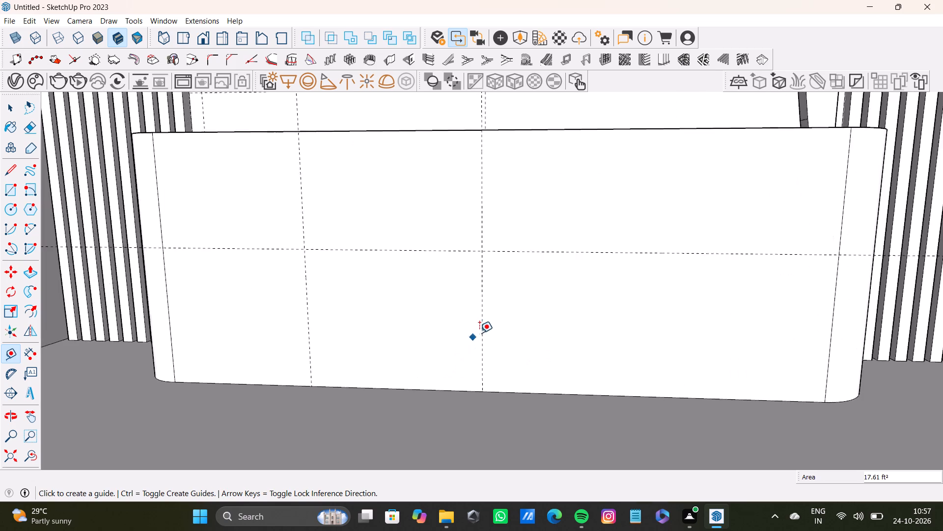
scroll(479, 333, up, 3)
click(483, 340)
text(1")
key(Return)
scroll(501, 331, down, 10)
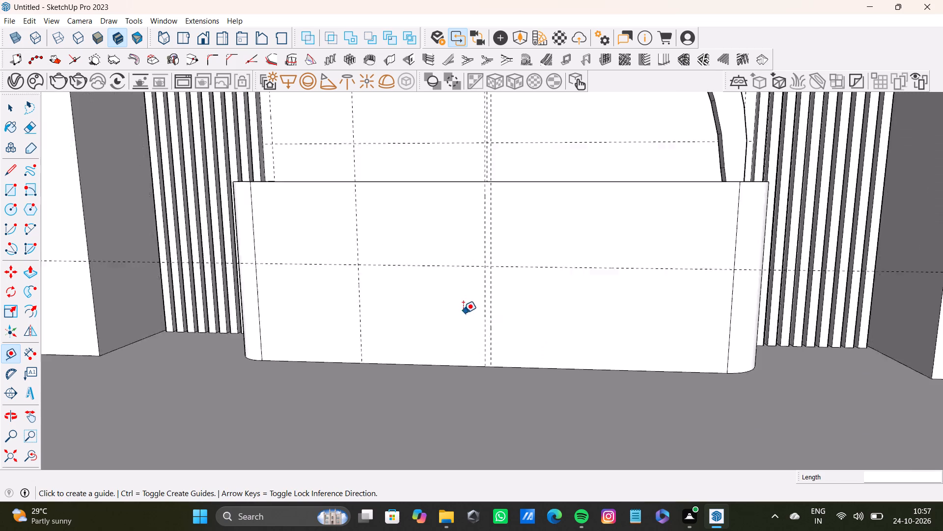
Place a vertical guide 1" to the right of the guide between the left rounded corner and the block's centre.
scroll(463, 313, down, 4)
middle_drag(456, 317, 478, 302)
scroll(435, 263, up, 8)
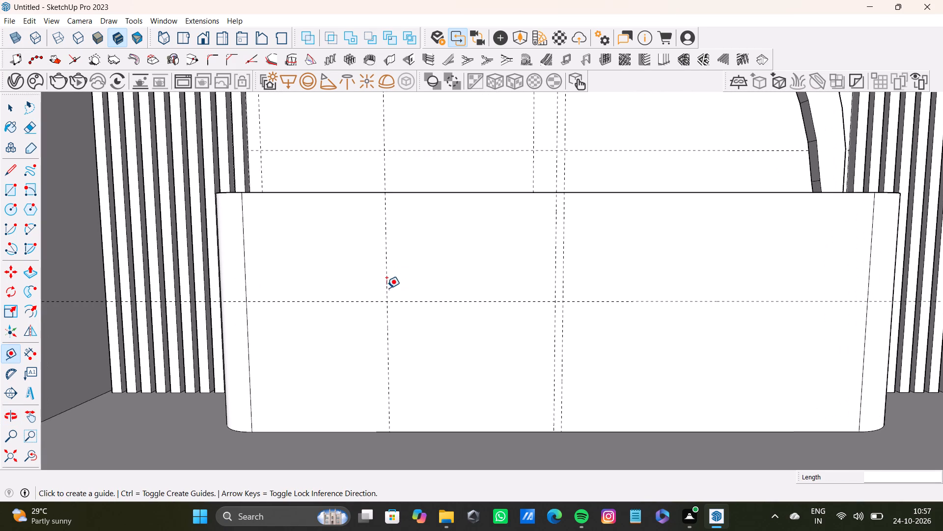
drag(387, 290, 392, 290)
text(1")
key(Return)
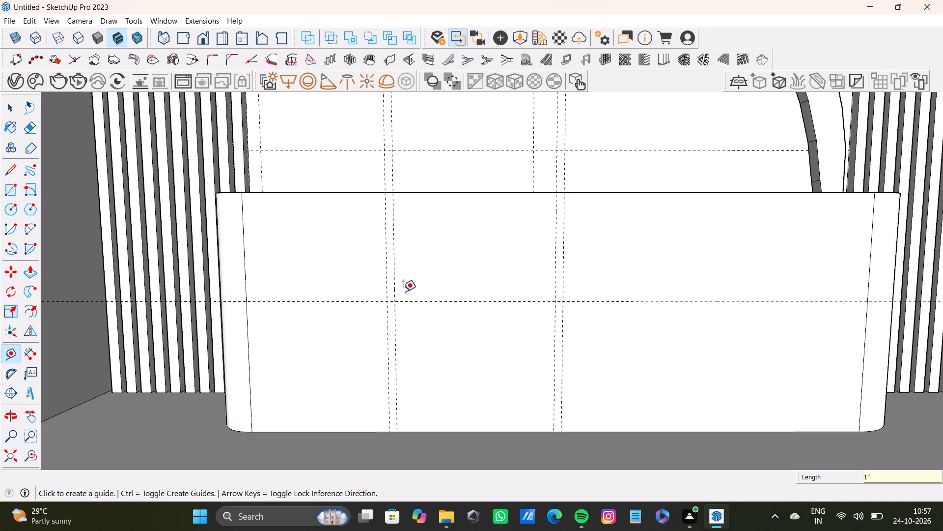
Place a horizontal guide 1" below the mid-height guide on the block's front face.
scroll(409, 282, down, 13)
middle_drag(415, 289, 378, 304)
scroll(407, 284, up, 1)
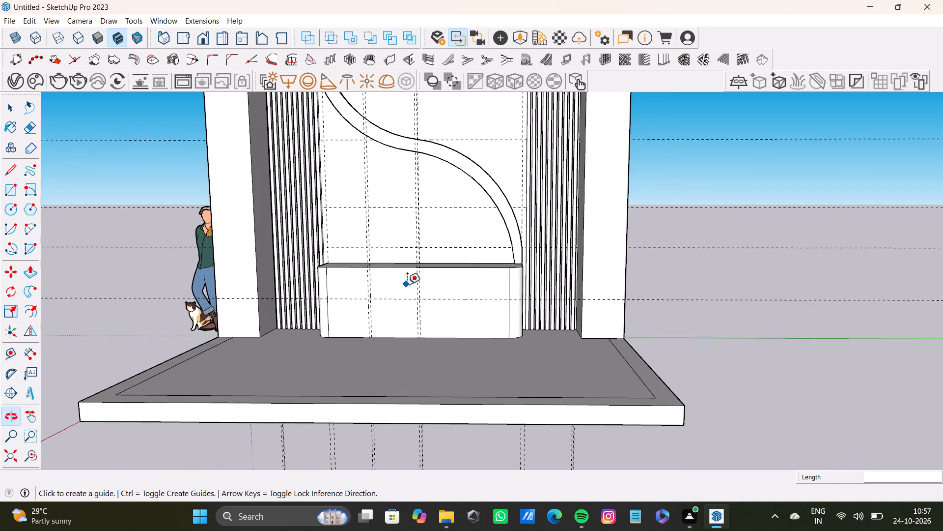
scroll(407, 284, up, 9)
click(468, 312)
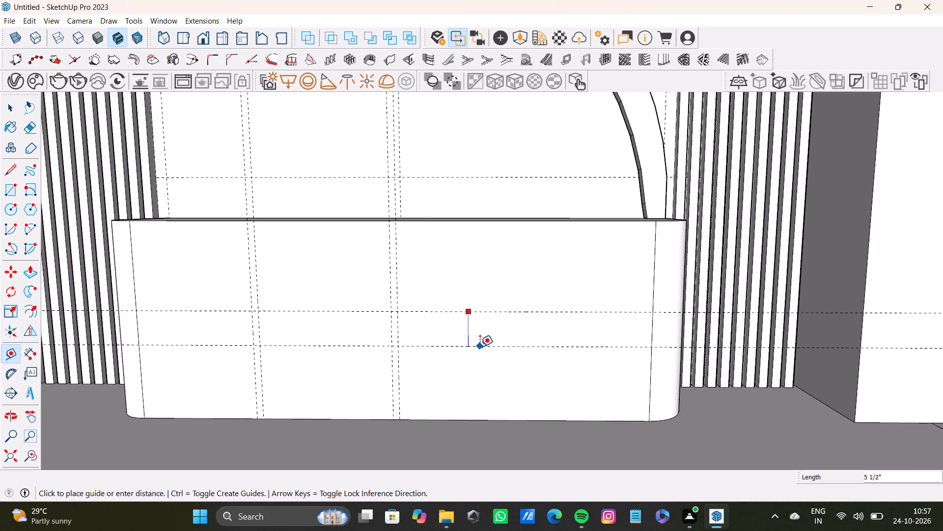
text(1")
key(Return)
key(space)
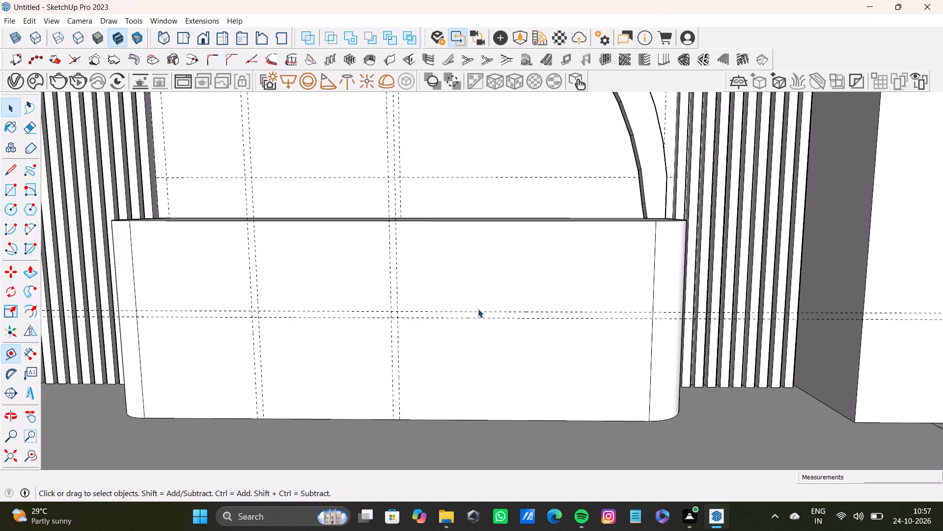
Place a horizontal guide 1" below the front top edge of the low block.
key(t)
scroll(499, 215, up, 2)
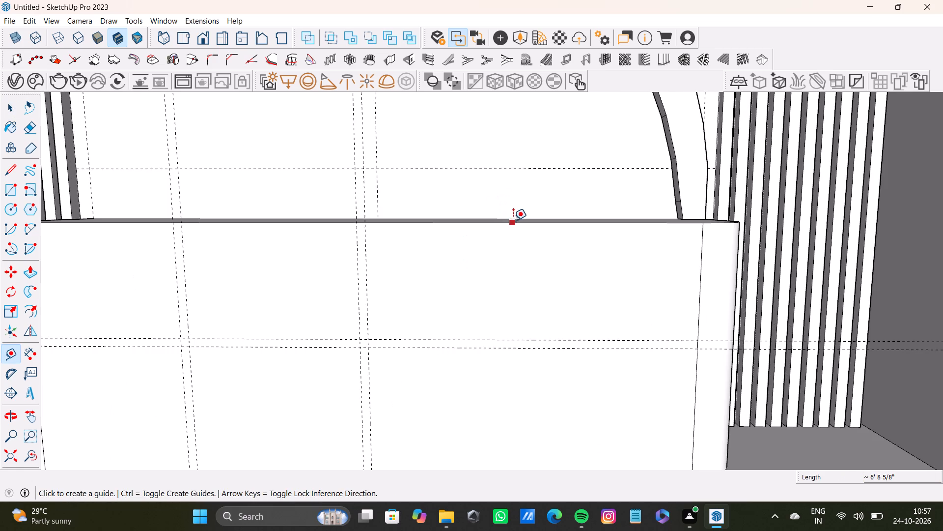
click(515, 222)
text(1")
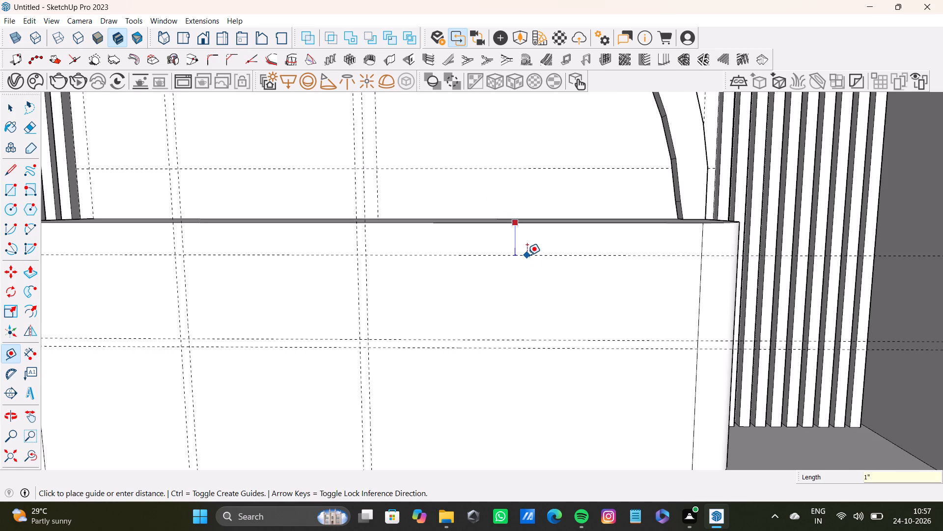
key(Return)
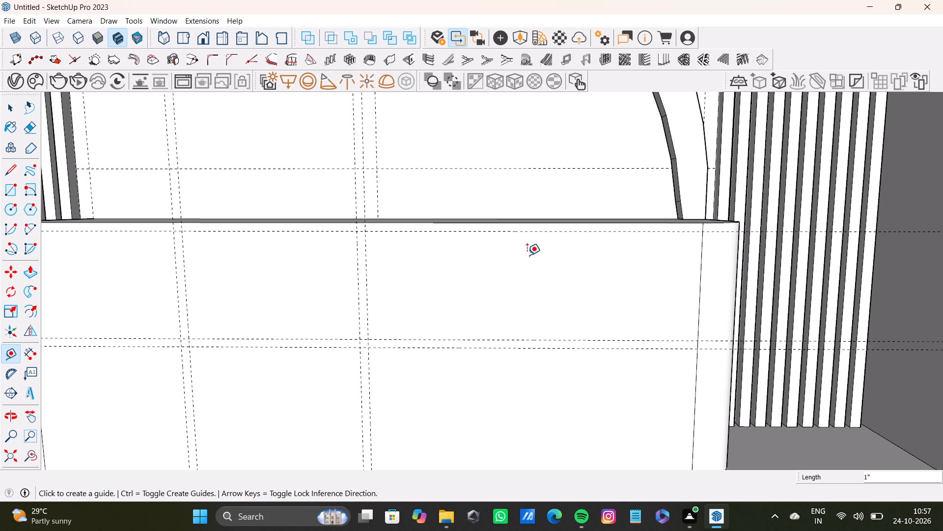
Place a vertical guide 1" inside the left rounded corner's seam on the block's front face.
scroll(488, 282, down, 20)
scroll(488, 282, down, 4)
middle_drag(391, 291, 385, 294)
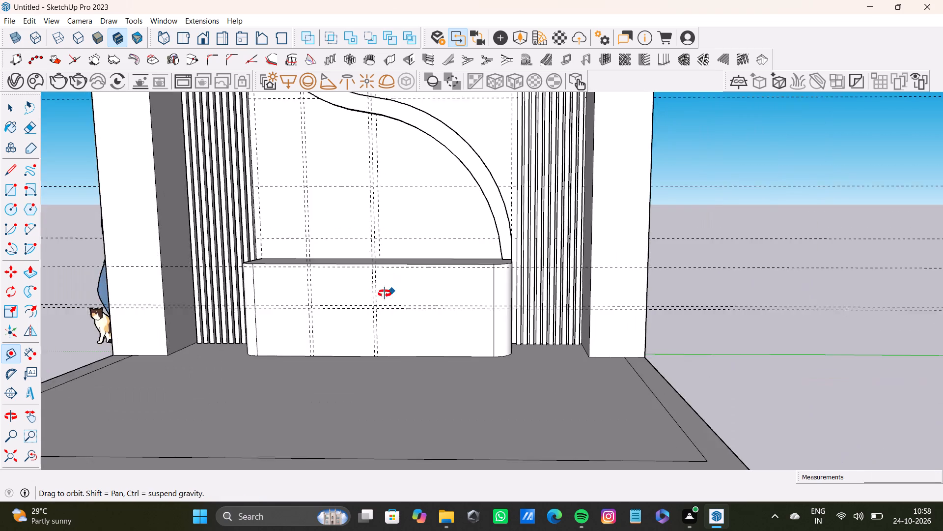
middle_drag(385, 294, 412, 298)
scroll(186, 265, up, 9)
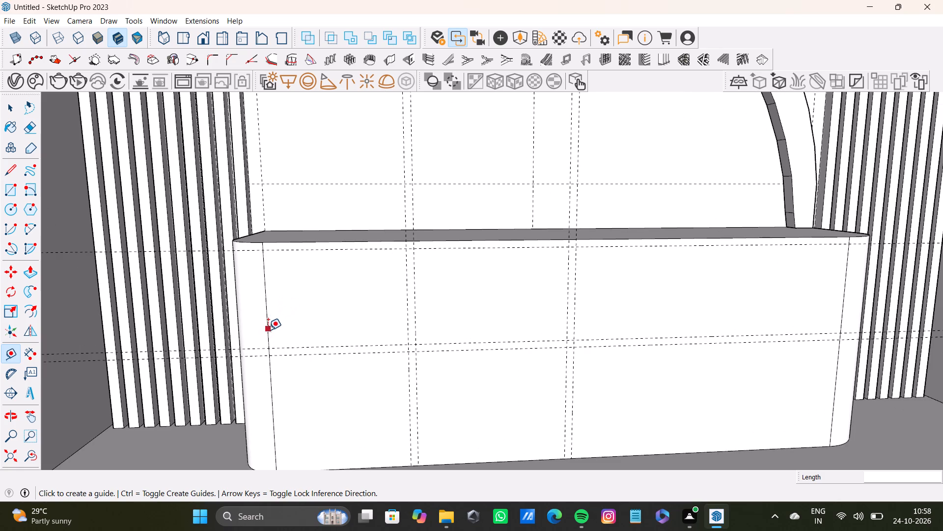
drag(267, 330, 277, 330)
text(1")
key(Return)
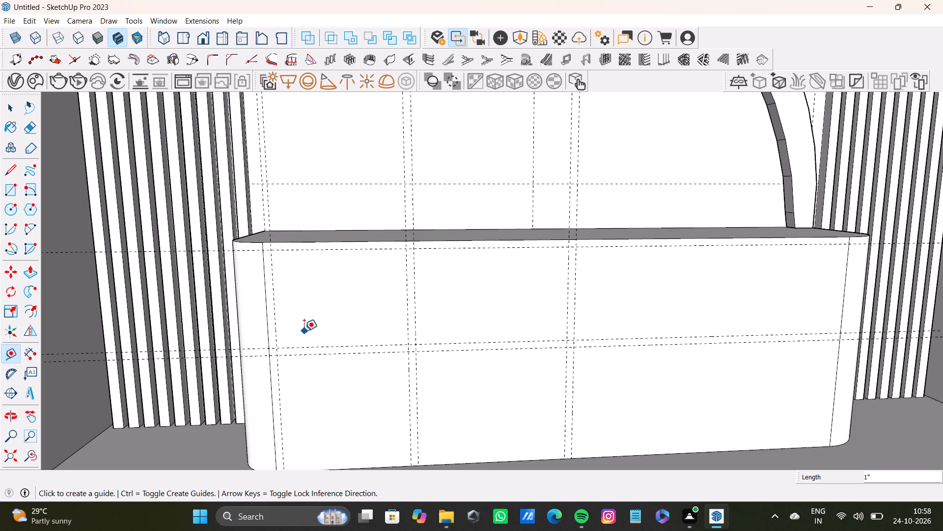
Place a vertical guide 1" inside the right rounded corner's seam on the block's front face.
scroll(515, 225, down, 20)
scroll(515, 225, down, 6)
middle_drag(512, 339, 510, 339)
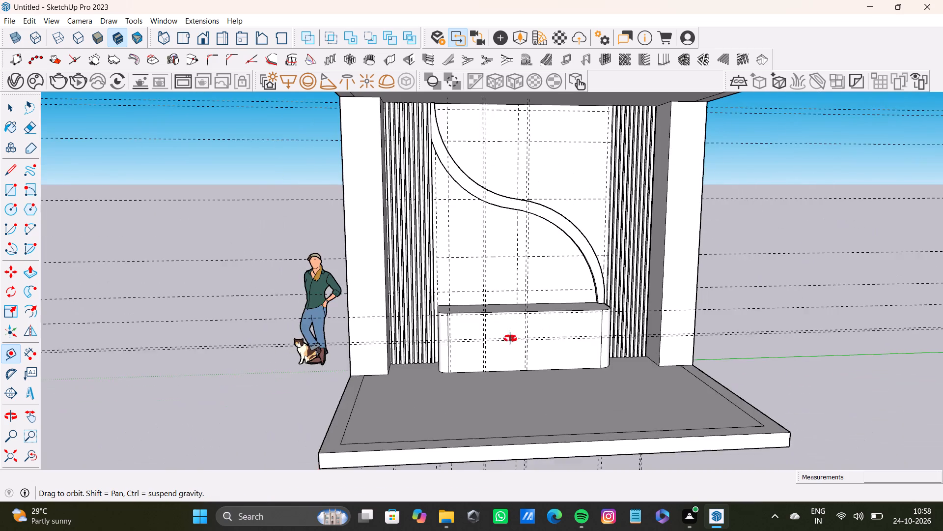
middle_drag(510, 339, 475, 339)
scroll(475, 340, up, 6)
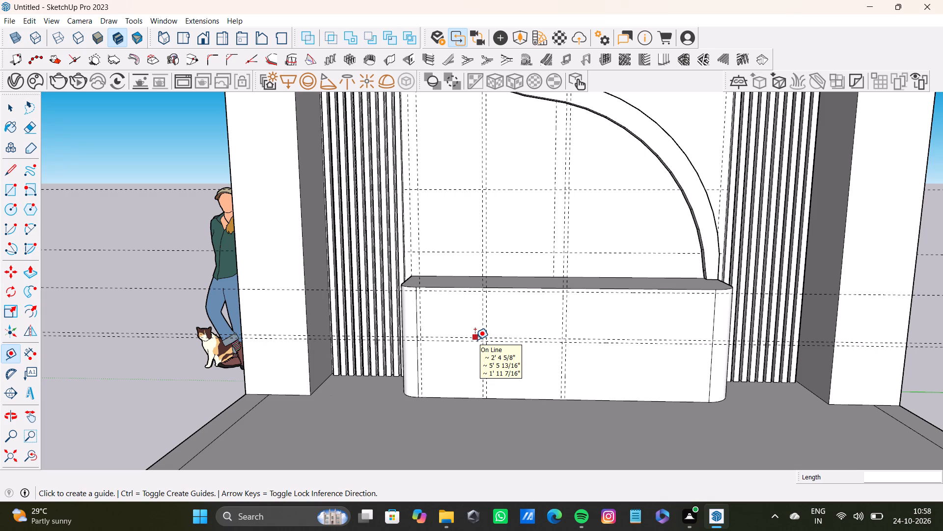
scroll(341, 302, down, 10)
shift+middle_drag(385, 350, 317, 360)
scroll(340, 338, up, 9)
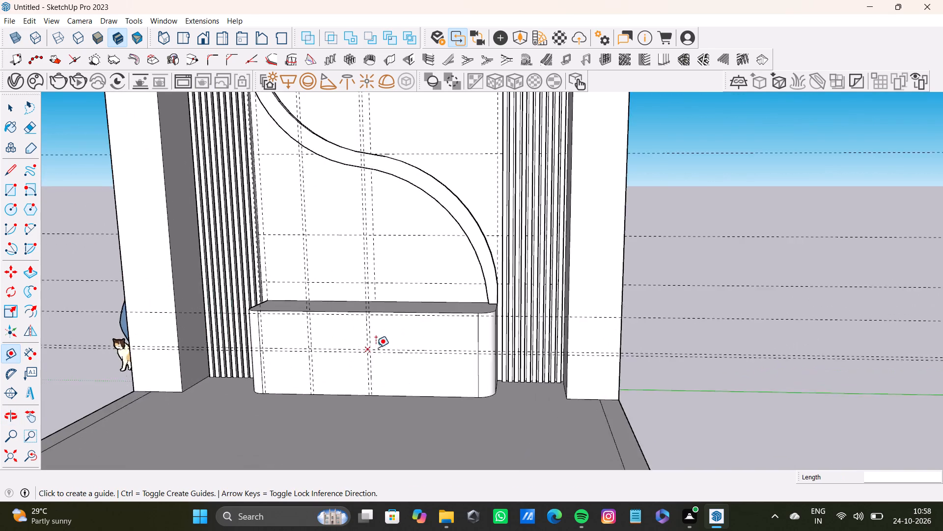
scroll(376, 348, up, 2)
click(503, 342)
text(1")
key(Return)
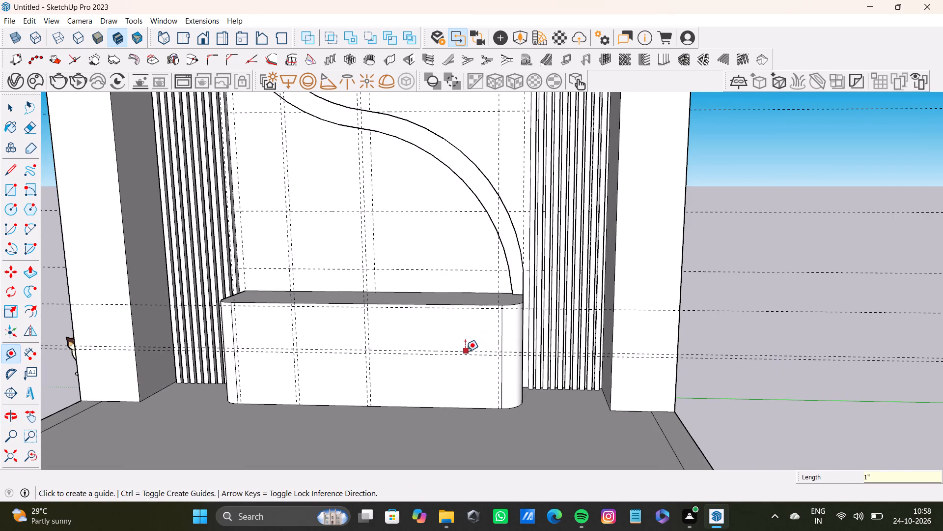
key(space)
Draw a rectangle about 1' 5" wide and 2' 6" tall in the leftmost bay, from the top guide down to the block's base edge.
scroll(425, 382, down, 5)
middle_drag(458, 395, 440, 366)
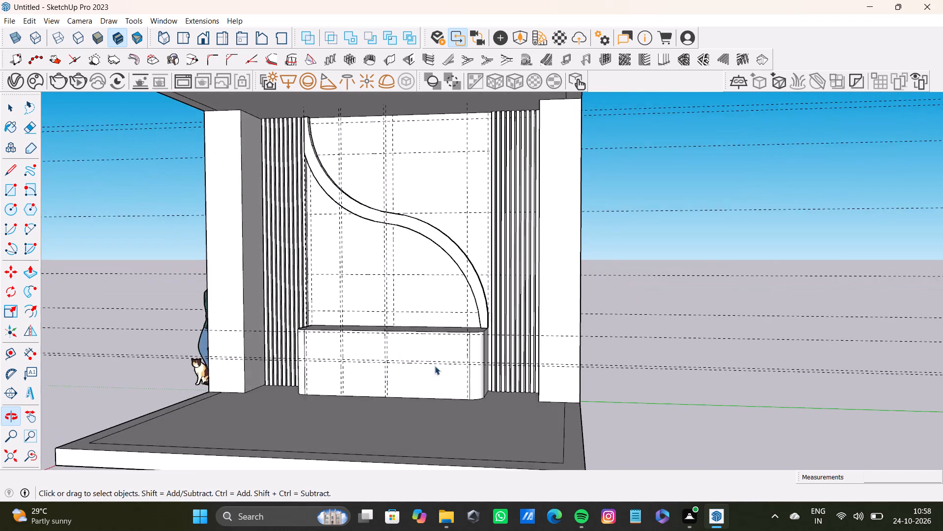
scroll(322, 341, up, 7)
shift+middle_drag(322, 341, 337, 304)
click(9, 190)
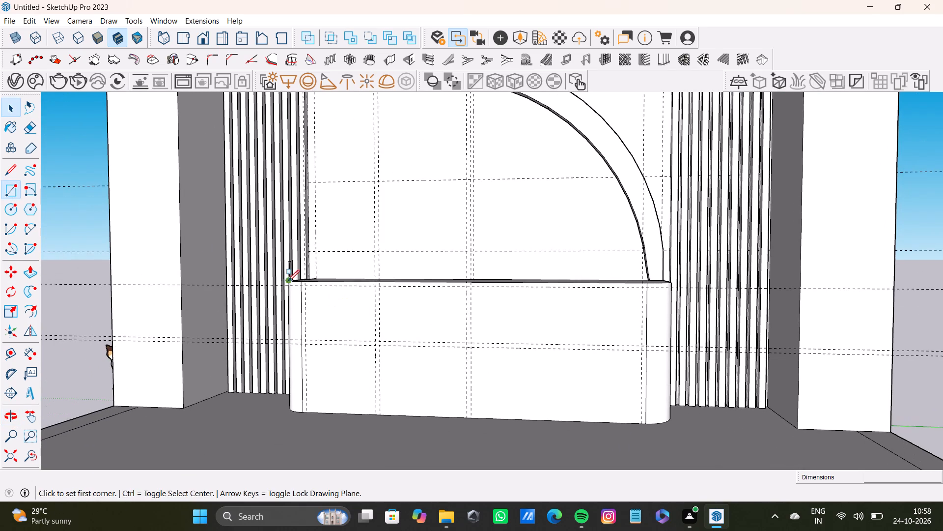
scroll(291, 281, up, 6)
click(259, 276)
scroll(380, 376, down, 4)
shift+middle_drag(382, 386, 360, 316)
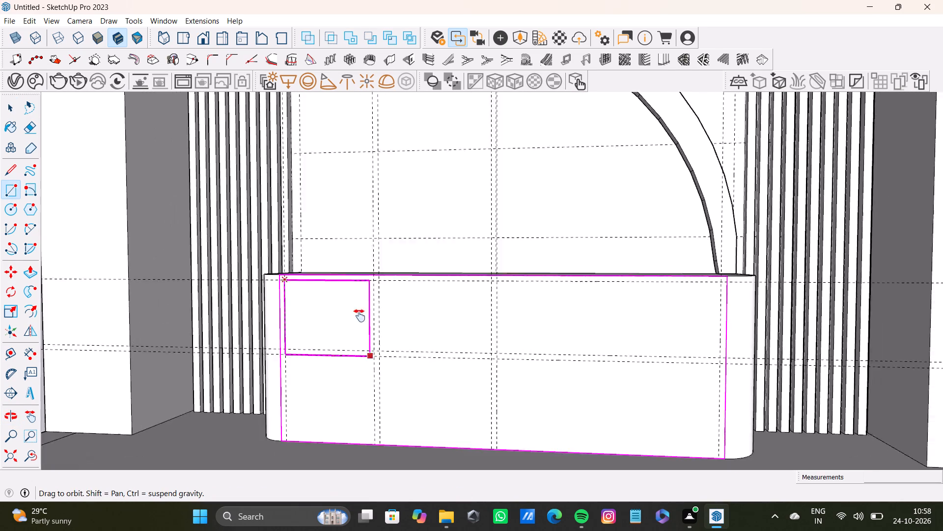
shift+middle_drag(360, 316, 348, 356)
scroll(352, 366, up, 3)
click(373, 415)
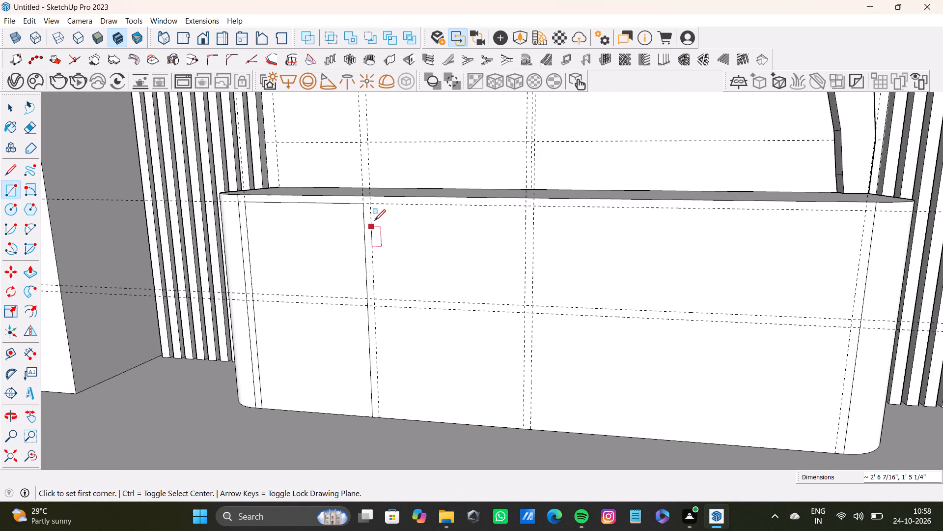
Draw a rectangle about 1' 9" wide and 2' 6" tall in the second bay, from the top guide to the block's base.
click(369, 203)
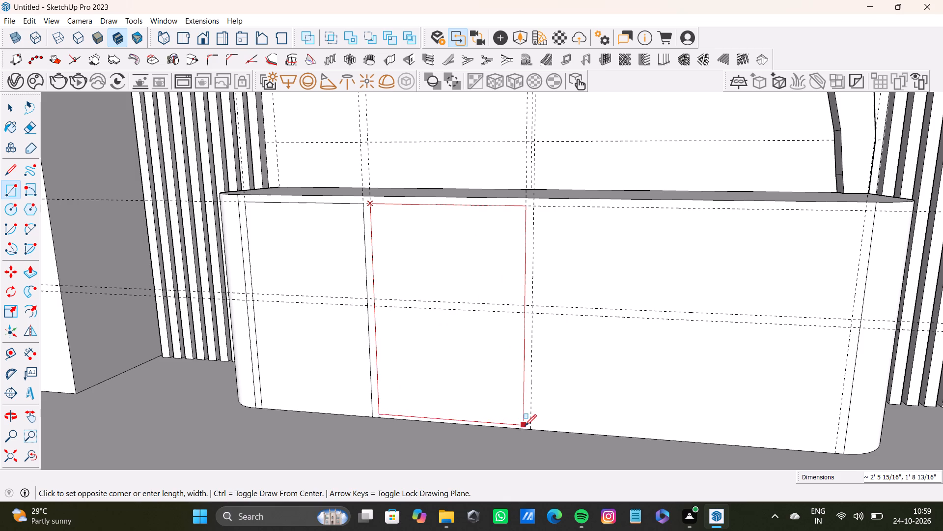
click(525, 426)
Draw a rectangle about 3' 2 1/2" wide and 1' 1" tall in the upper part of the wide right bay.
scroll(509, 410, down, 4)
shift+middle_drag(510, 401, 441, 377)
scroll(449, 286, up, 7)
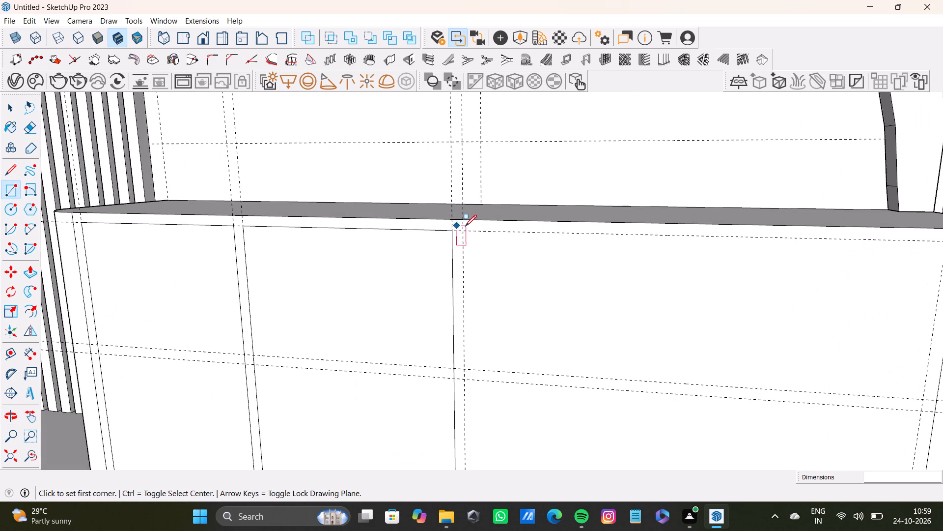
click(465, 230)
scroll(646, 350, down, 5)
shift+middle_drag(674, 334, 397, 335)
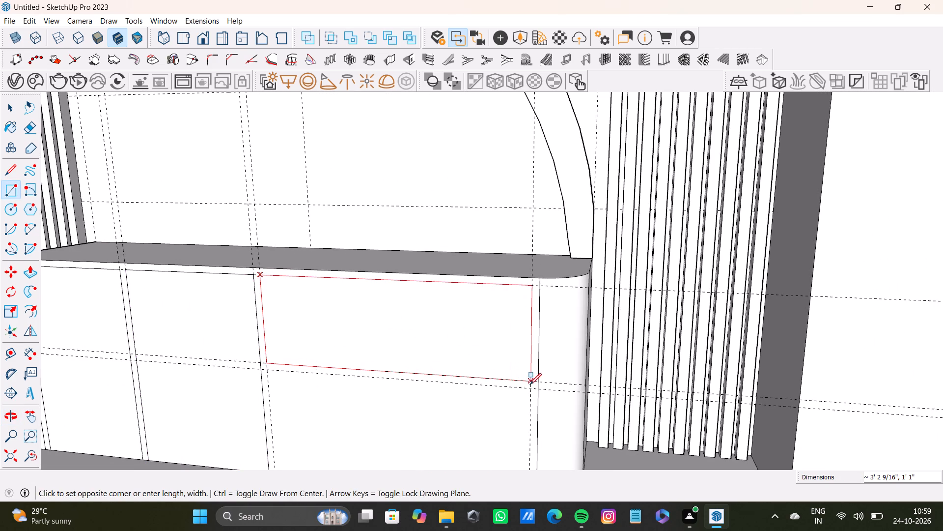
click(530, 384)
Draw a rectangle about 3' 2 1/2" wide and 1' 4" tall in the lower part of the wide bay, down to the base.
click(269, 373)
scroll(355, 428, down, 4)
shift+middle_drag(400, 446, 357, 362)
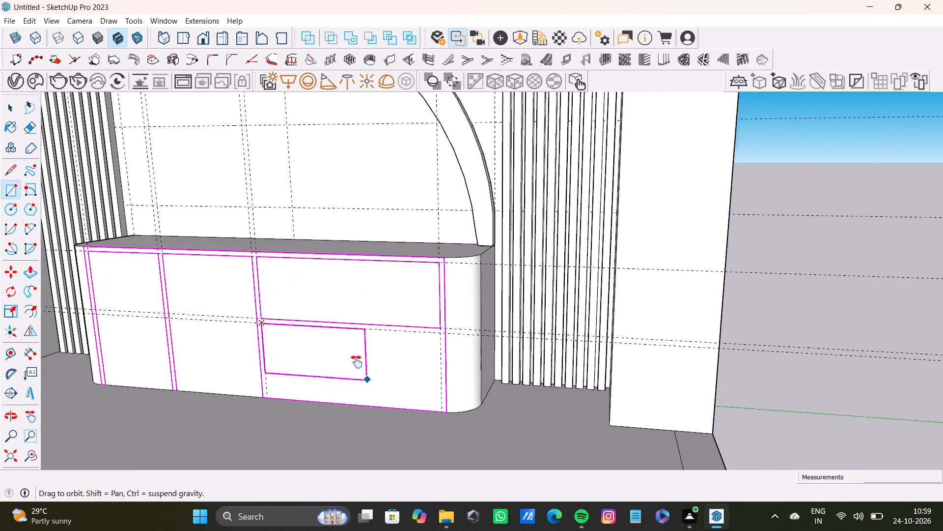
shift+middle_drag(357, 362, 357, 360)
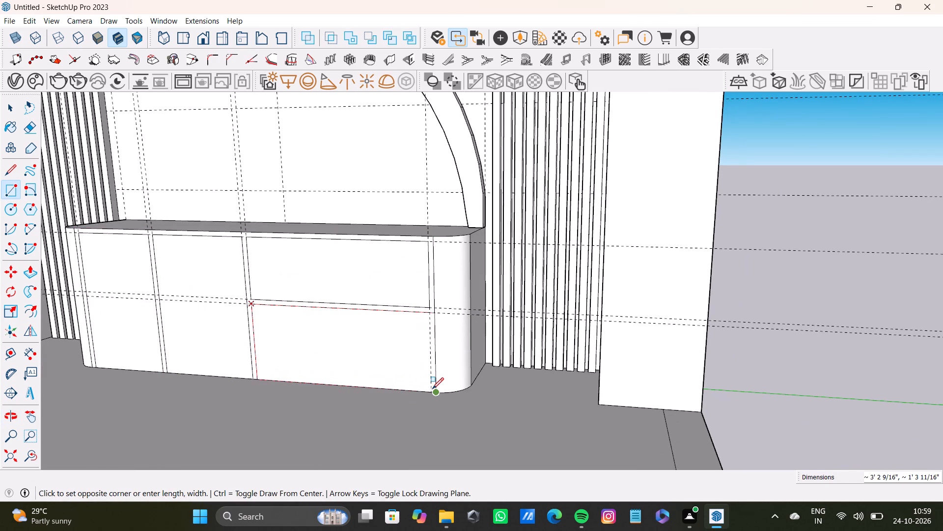
click(429, 389)
scroll(357, 389, down, 6)
middle_drag(328, 378, 372, 294)
scroll(343, 308, down, 8)
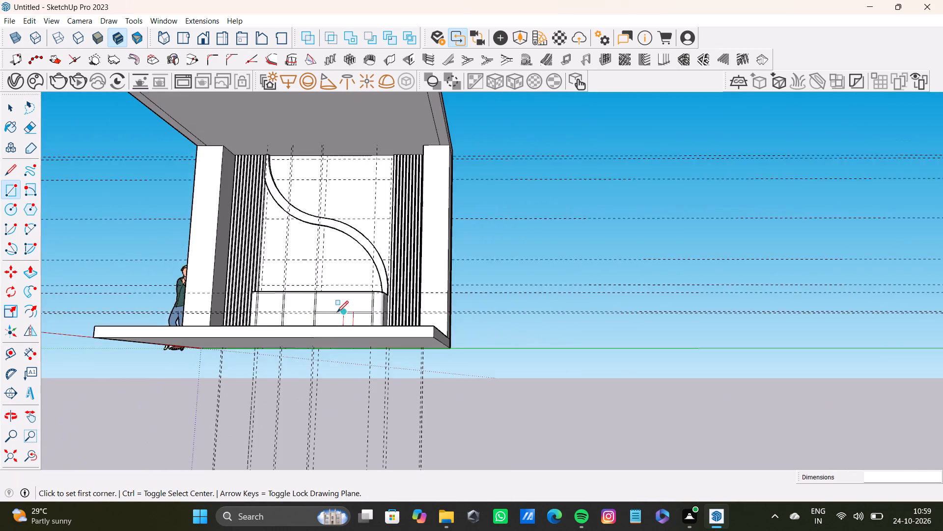
middle_drag(337, 313, 322, 396)
scroll(362, 281, up, 9)
key(space)
key(space)
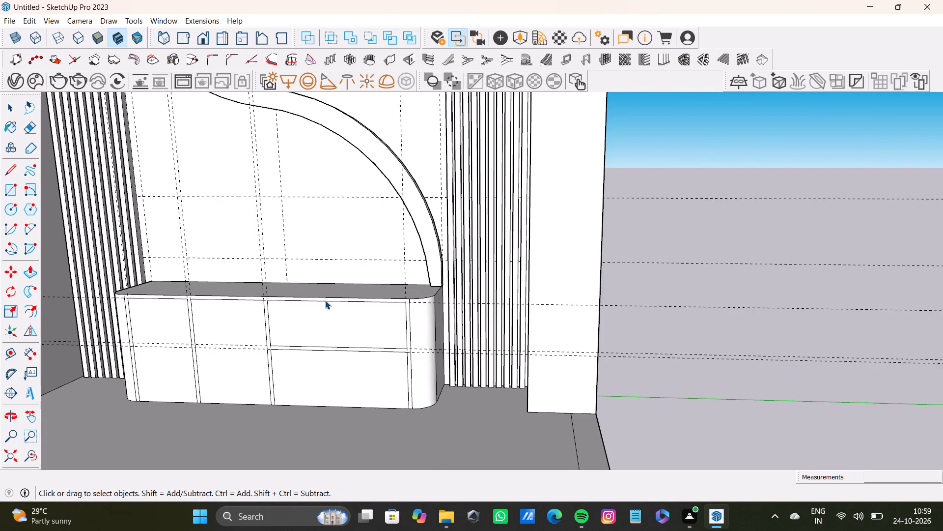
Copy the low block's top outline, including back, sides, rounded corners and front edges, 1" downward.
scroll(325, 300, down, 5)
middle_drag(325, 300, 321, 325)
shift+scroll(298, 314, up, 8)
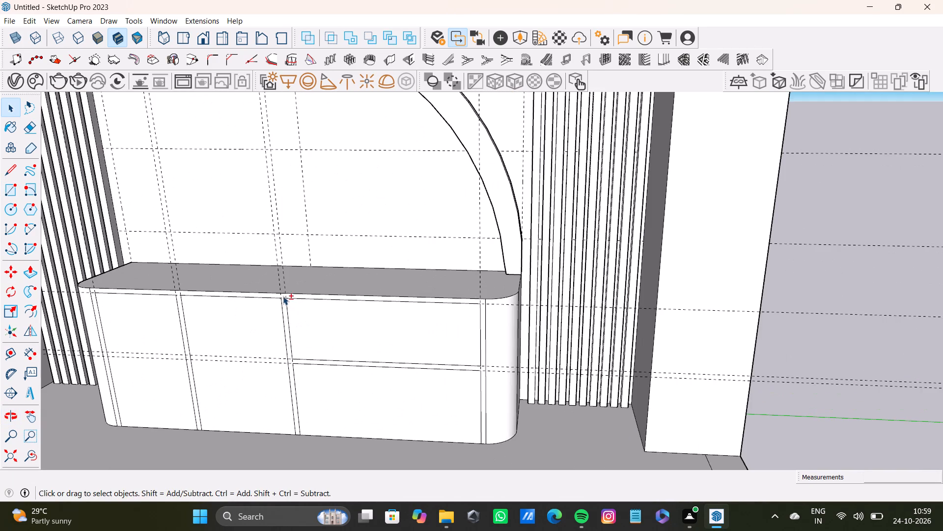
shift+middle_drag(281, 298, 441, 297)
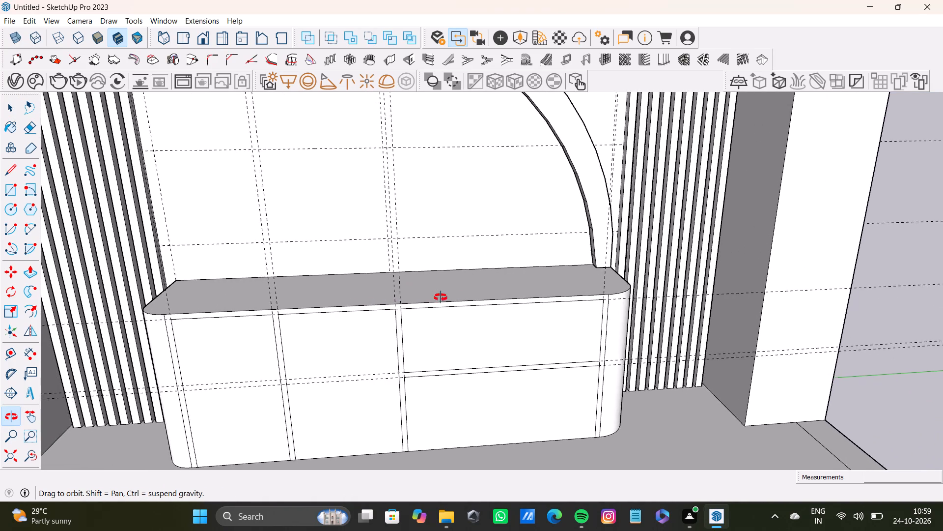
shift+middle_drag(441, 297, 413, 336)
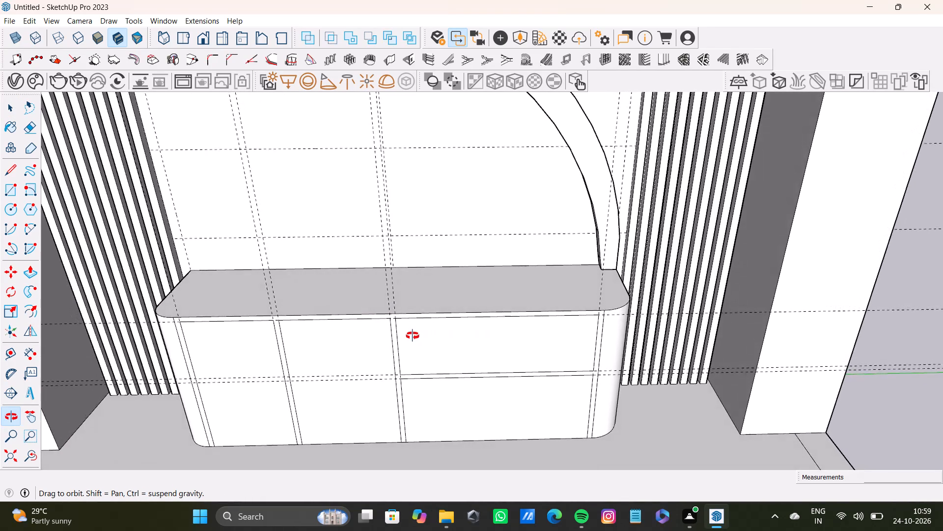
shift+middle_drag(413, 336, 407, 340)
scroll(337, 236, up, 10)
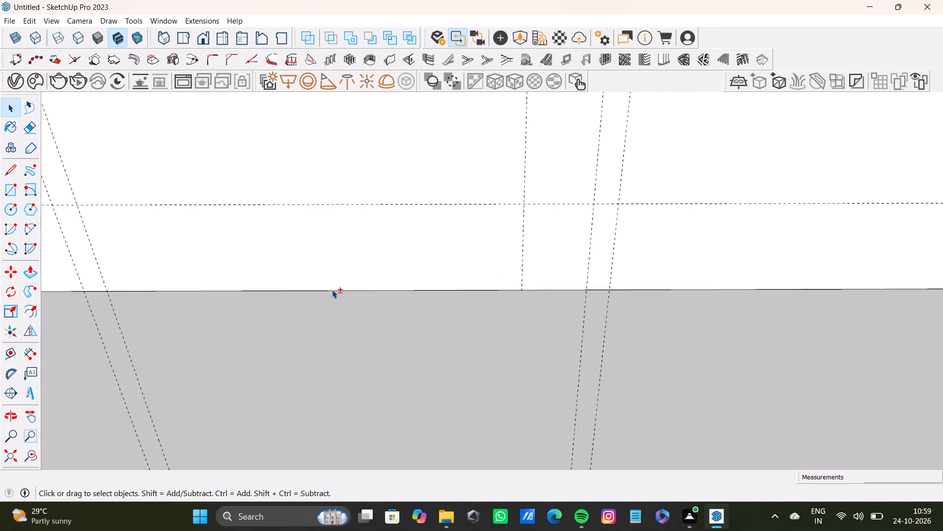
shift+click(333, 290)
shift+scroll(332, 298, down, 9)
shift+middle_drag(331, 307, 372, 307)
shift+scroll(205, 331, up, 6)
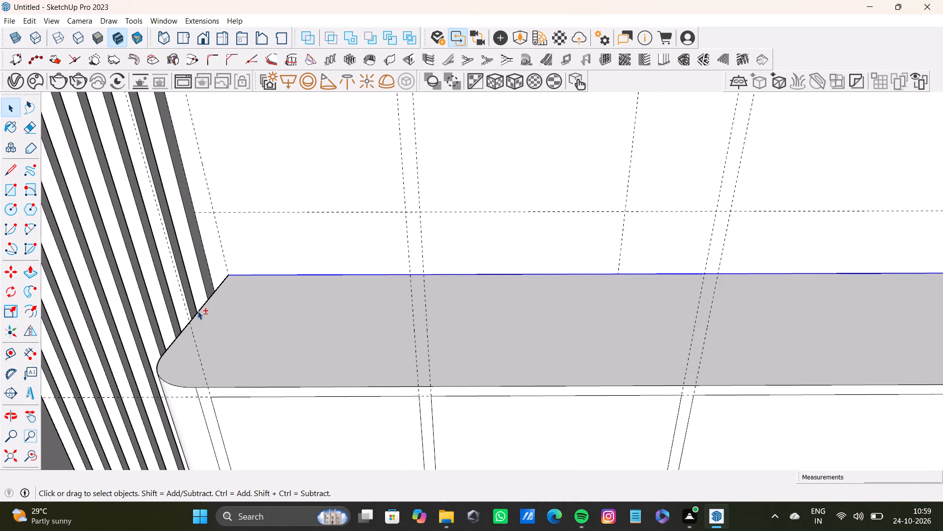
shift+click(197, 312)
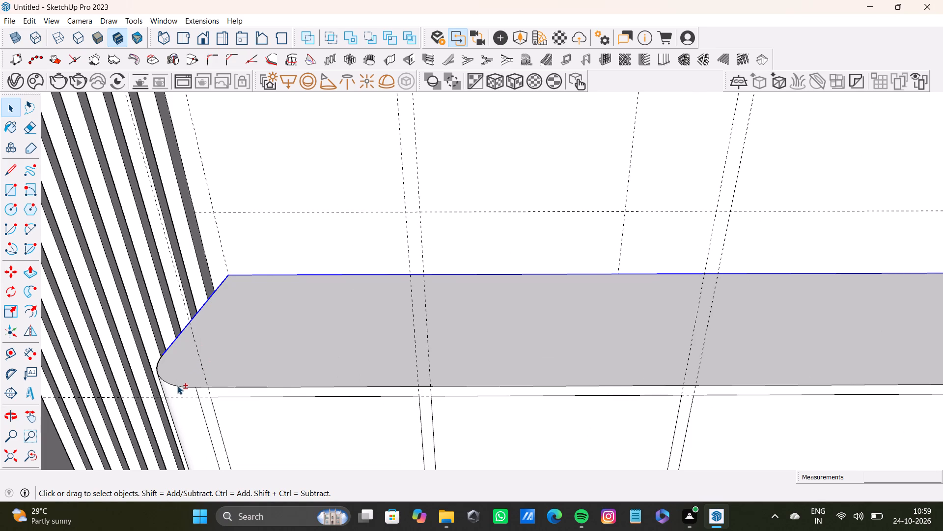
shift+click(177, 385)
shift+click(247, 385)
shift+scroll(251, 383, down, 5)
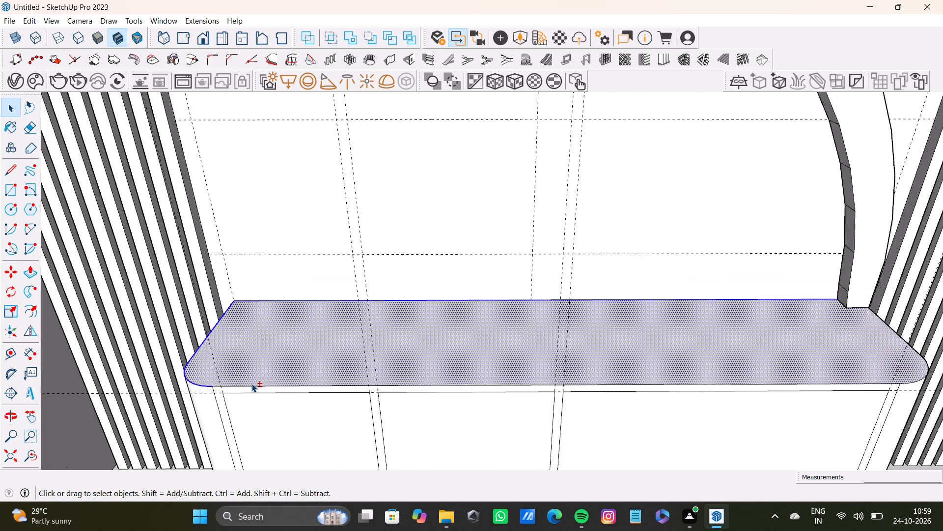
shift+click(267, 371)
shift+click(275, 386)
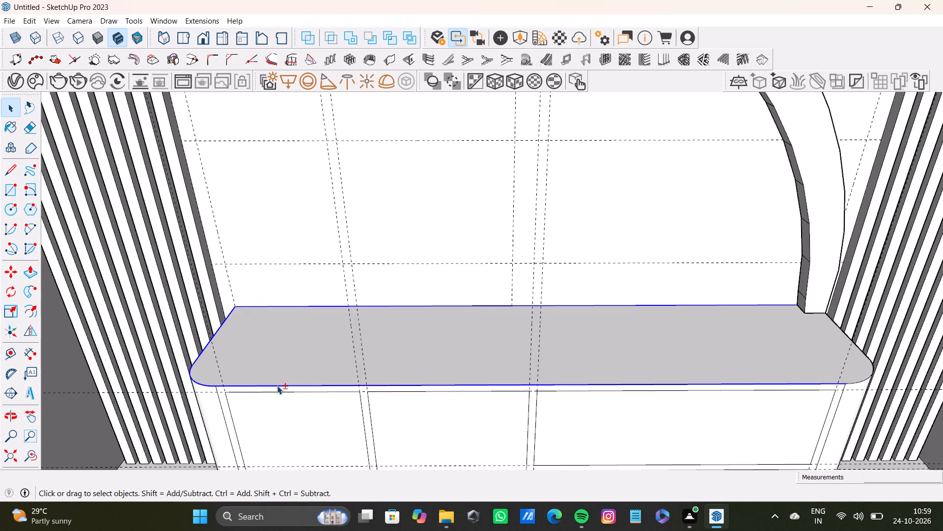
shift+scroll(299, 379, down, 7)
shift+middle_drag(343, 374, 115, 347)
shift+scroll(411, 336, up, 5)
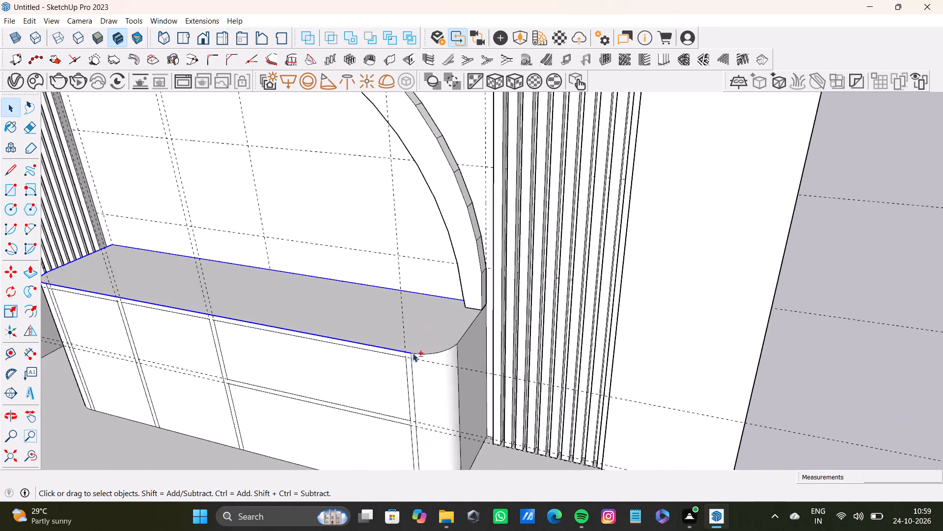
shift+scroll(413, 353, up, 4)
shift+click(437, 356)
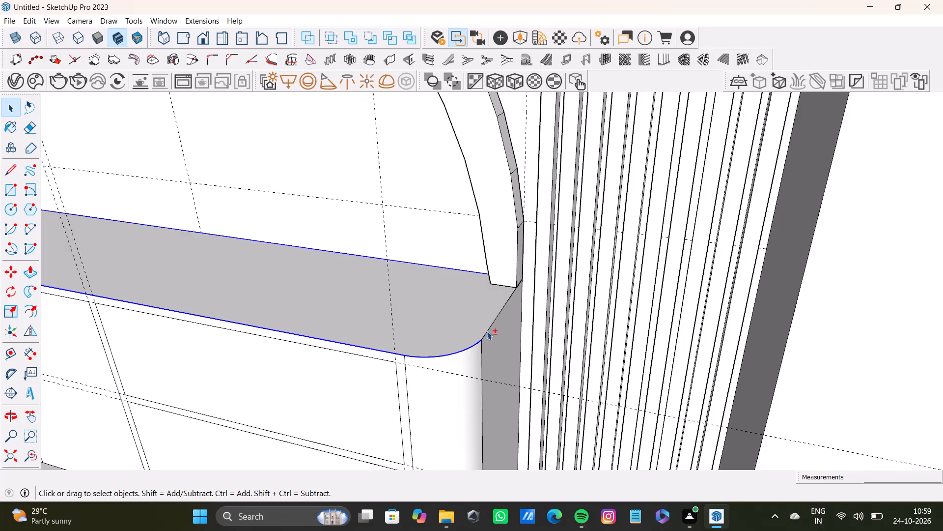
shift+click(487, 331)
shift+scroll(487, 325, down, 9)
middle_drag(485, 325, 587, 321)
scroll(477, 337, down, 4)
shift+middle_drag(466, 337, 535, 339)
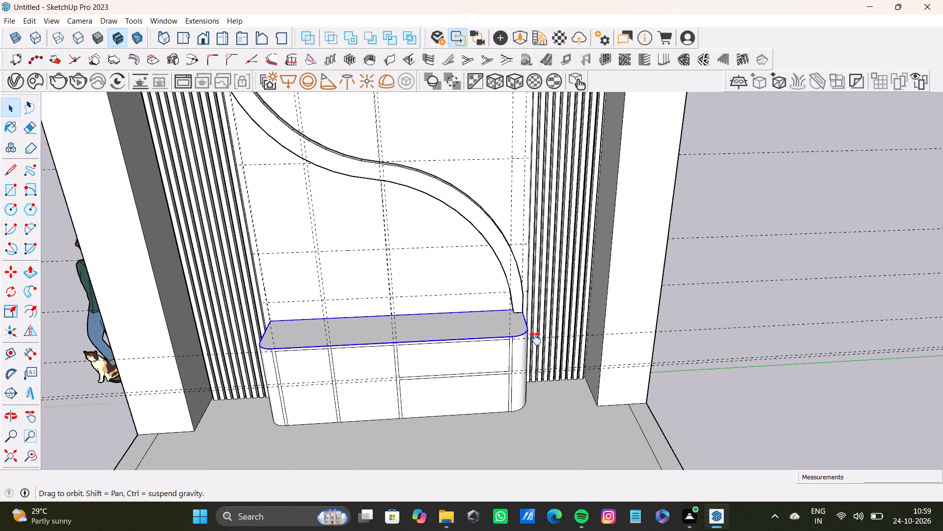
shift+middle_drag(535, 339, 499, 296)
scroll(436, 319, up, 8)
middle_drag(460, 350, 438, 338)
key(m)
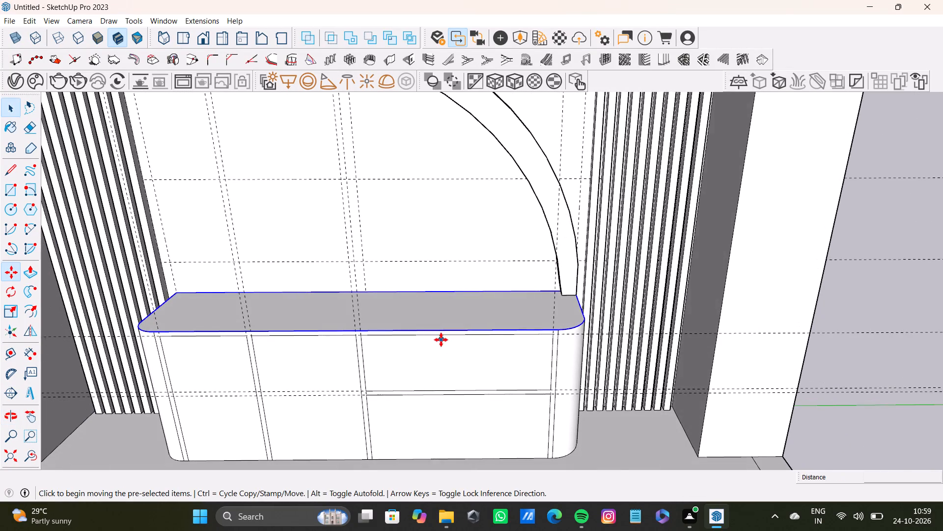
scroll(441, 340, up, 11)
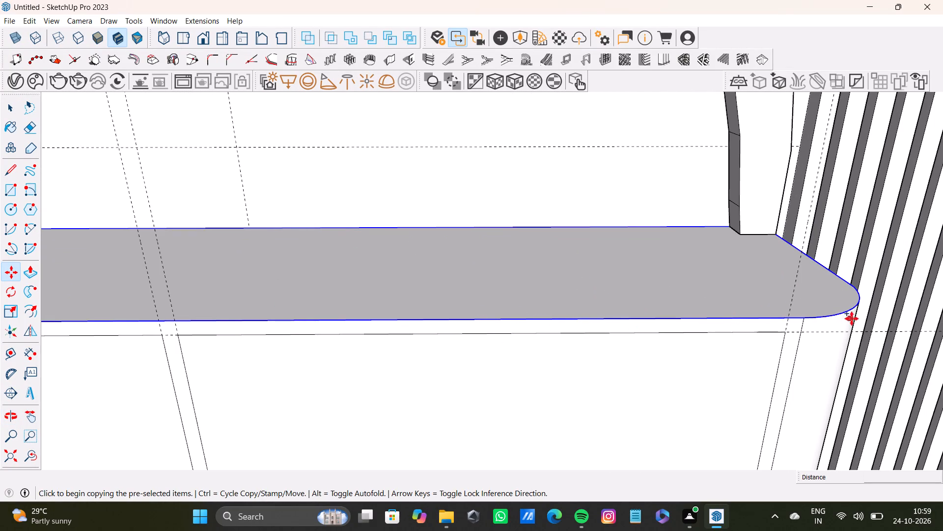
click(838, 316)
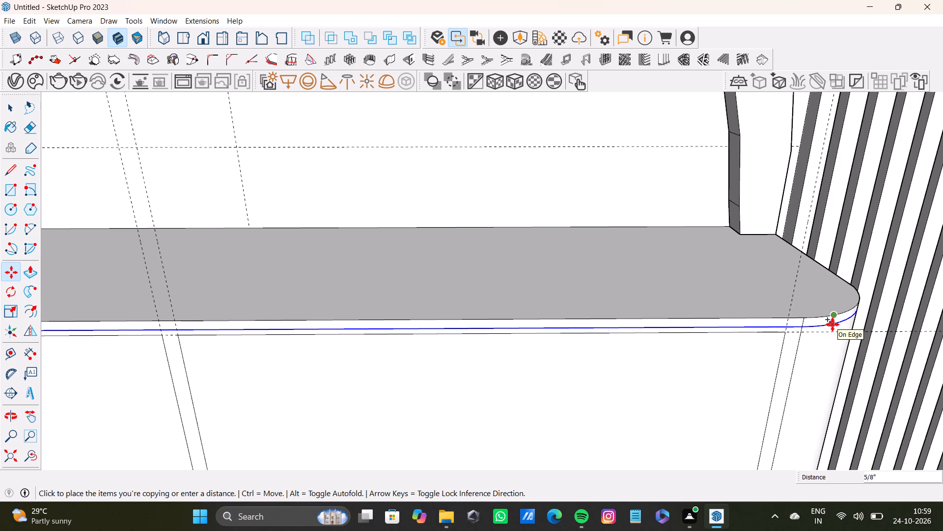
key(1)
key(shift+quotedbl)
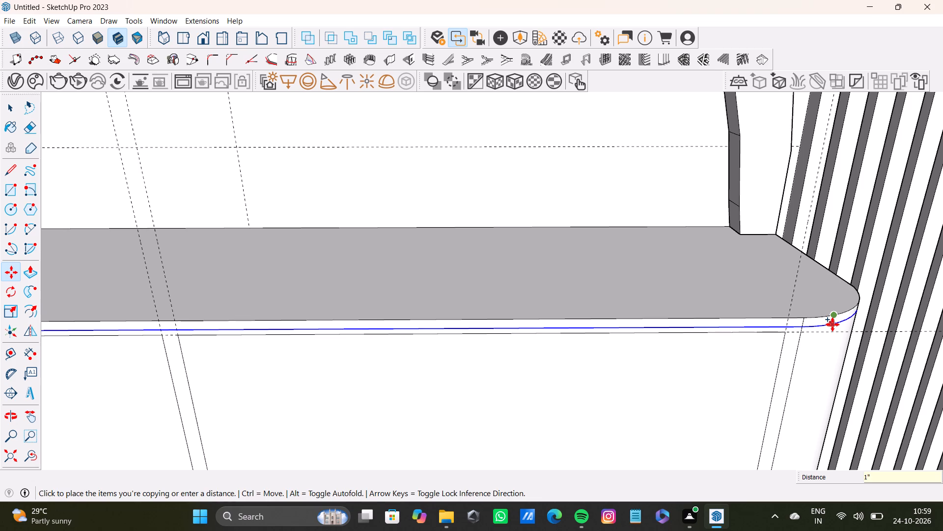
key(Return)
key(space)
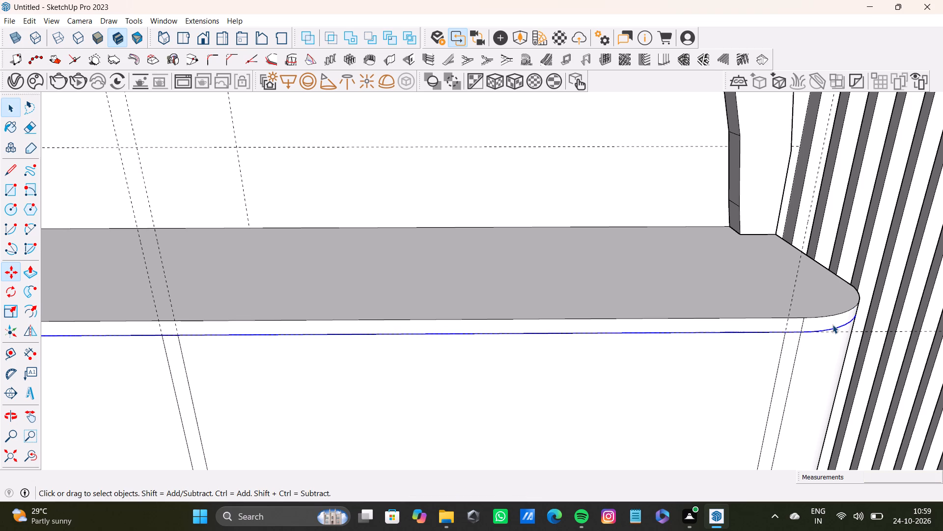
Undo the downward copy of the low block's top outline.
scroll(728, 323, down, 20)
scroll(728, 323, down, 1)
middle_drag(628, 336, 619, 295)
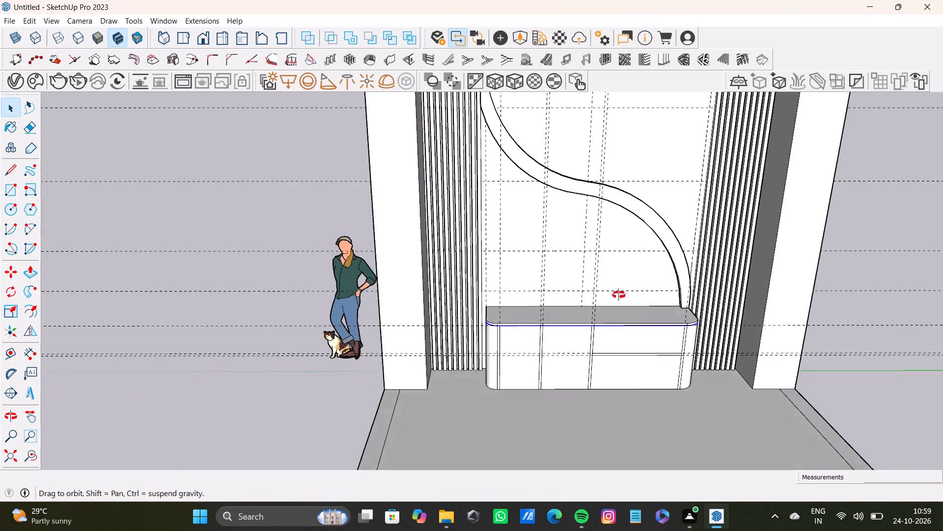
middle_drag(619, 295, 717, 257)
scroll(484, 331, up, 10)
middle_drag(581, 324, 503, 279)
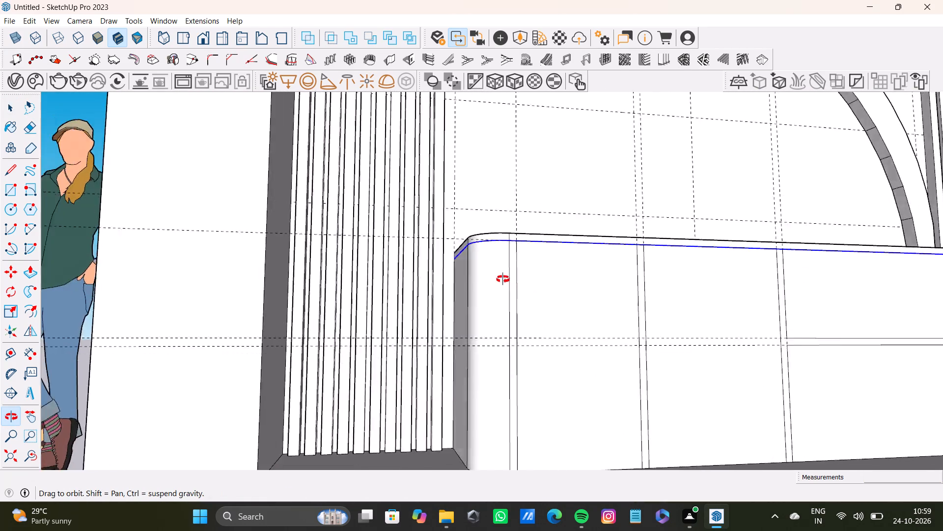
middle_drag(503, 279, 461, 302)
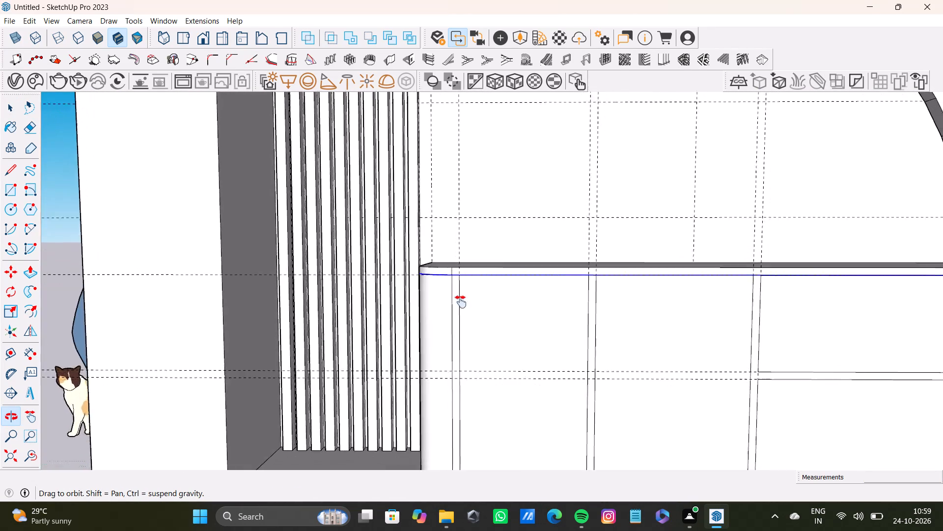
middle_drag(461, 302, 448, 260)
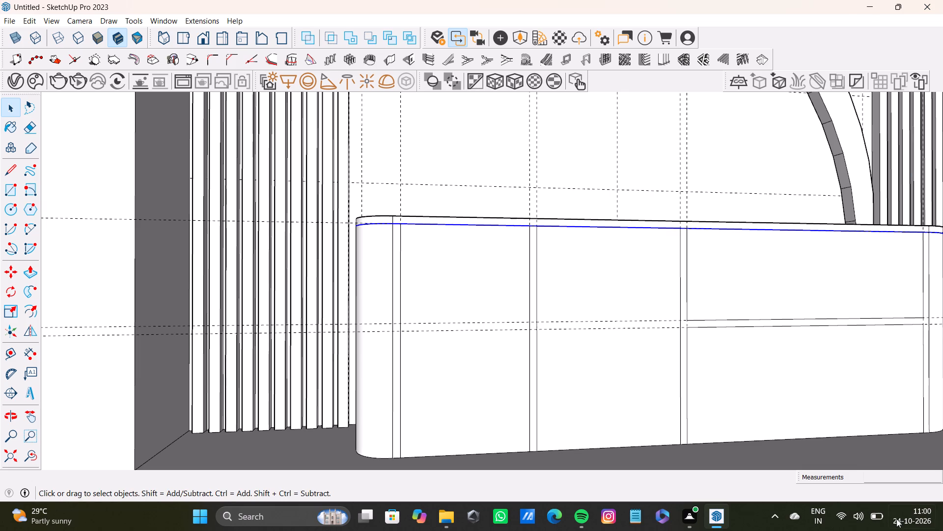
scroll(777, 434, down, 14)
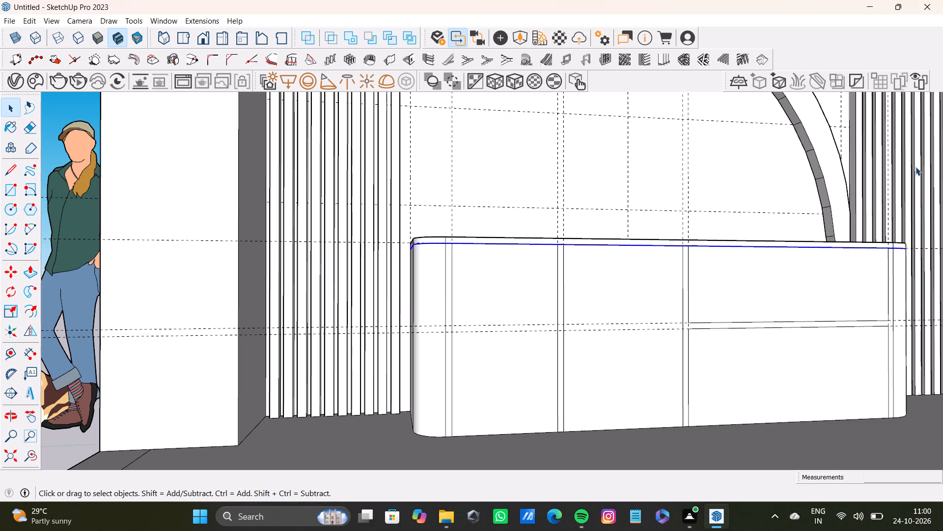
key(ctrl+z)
Copy the low block's top outline along both sides, rounded corners and front, without the back edge, about 3/8" downward.
scroll(471, 254, down, 8)
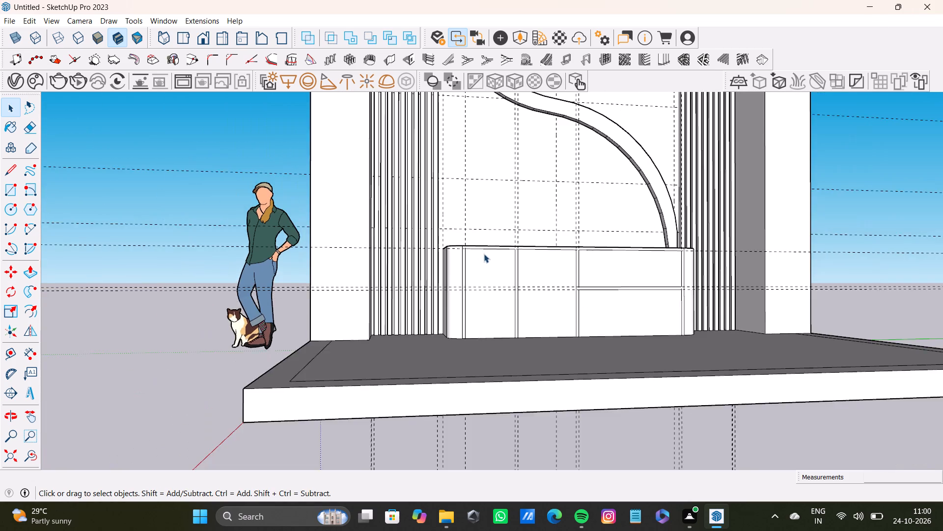
middle_drag(484, 254, 482, 348)
scroll(482, 348, down, 1)
scroll(472, 252, up, 8)
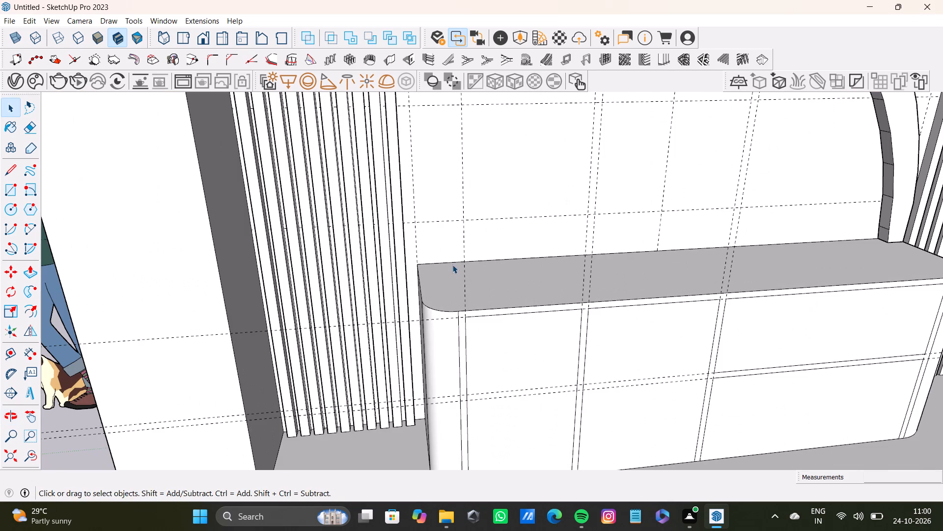
scroll(405, 287, up, 6)
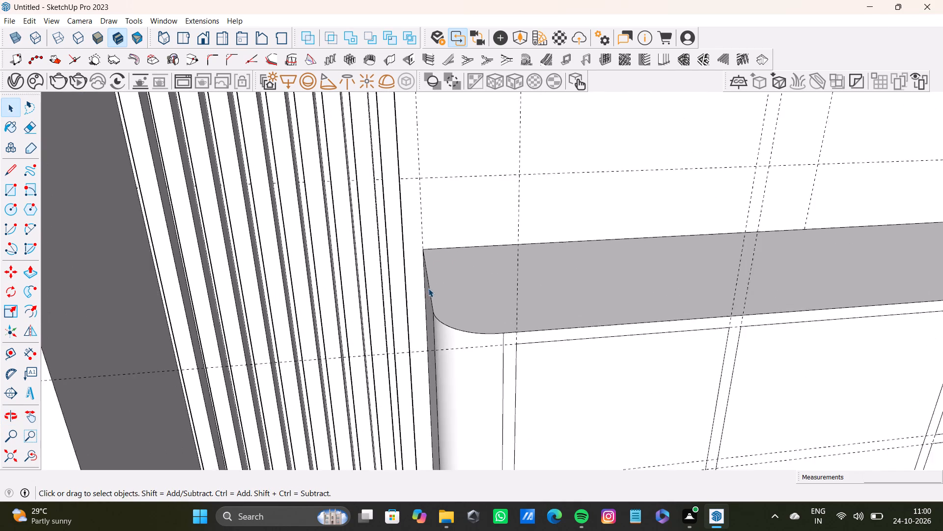
scroll(428, 288, up, 5)
shift+click(435, 318)
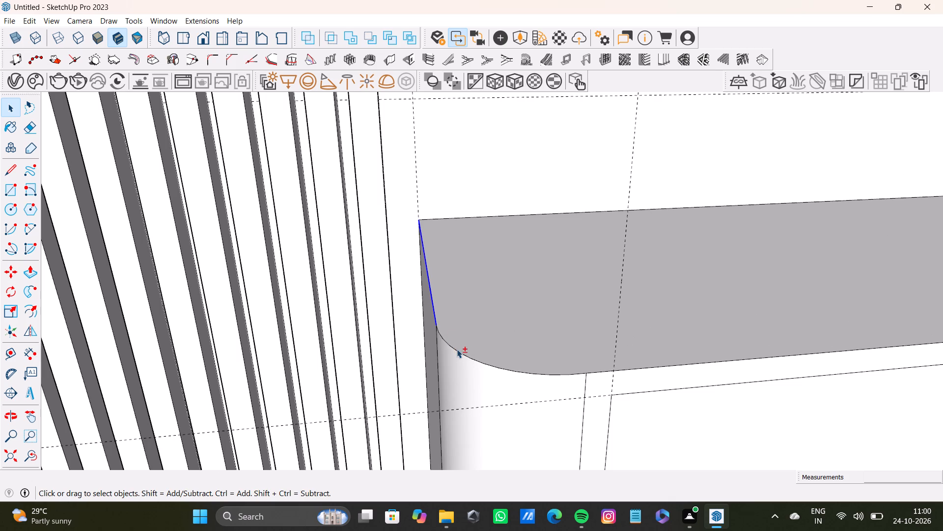
shift+click(465, 354)
shift+scroll(491, 357, down, 5)
shift+middle_drag(648, 377, 555, 371)
shift+scroll(528, 357, up, 3)
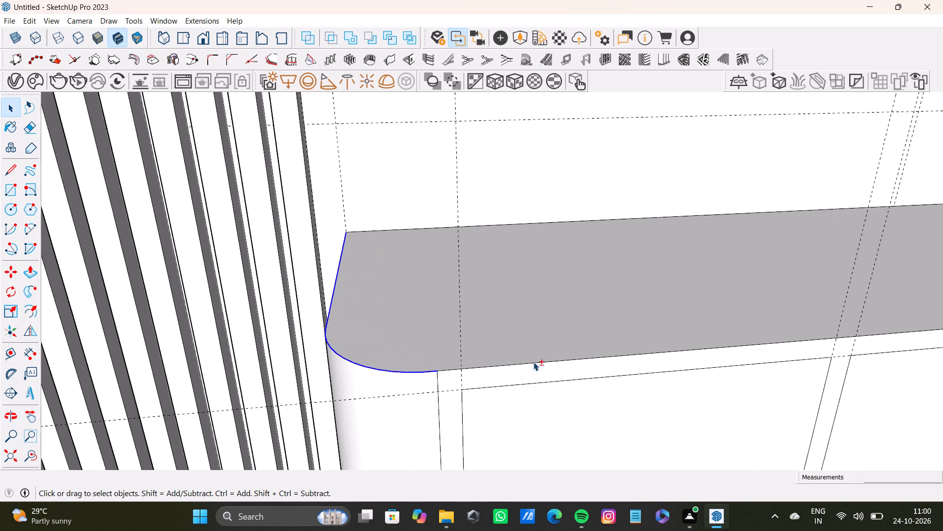
shift+click(533, 362)
shift+scroll(539, 360, down, 7)
shift+middle_drag(605, 357, 365, 323)
shift+scroll(627, 338, down, 5)
shift+middle_drag(679, 339, 465, 307)
shift+scroll(614, 300, down, 4)
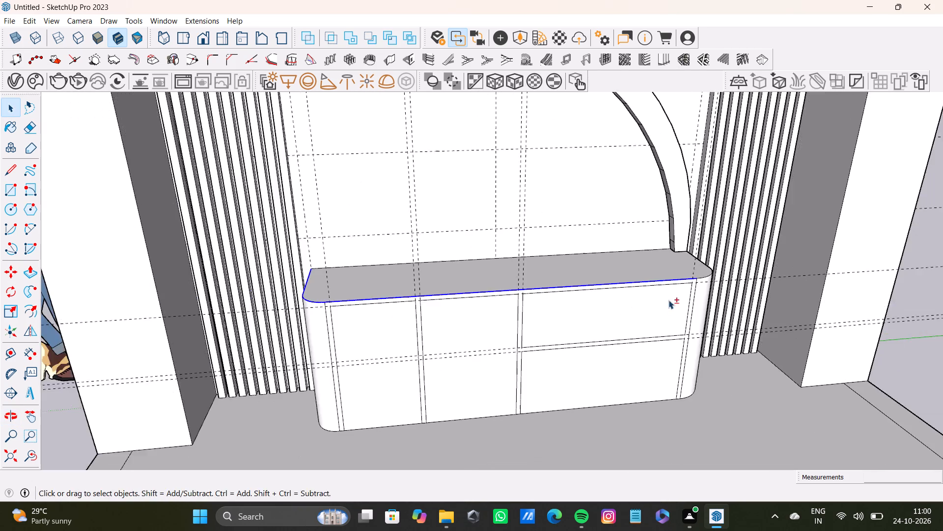
shift+middle_drag(668, 300, 506, 303)
shift+scroll(665, 330, up, 7)
shift+click(672, 337)
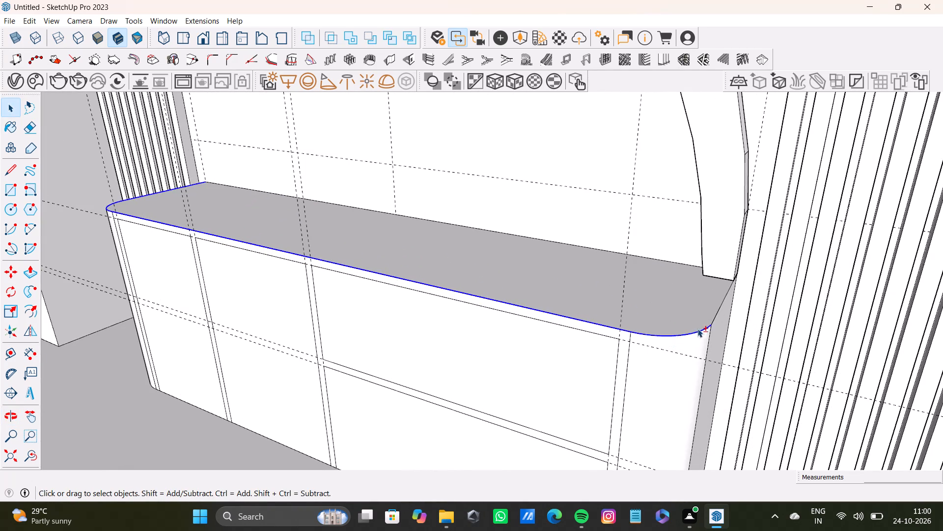
shift+click(715, 319)
shift+scroll(579, 272, down, 4)
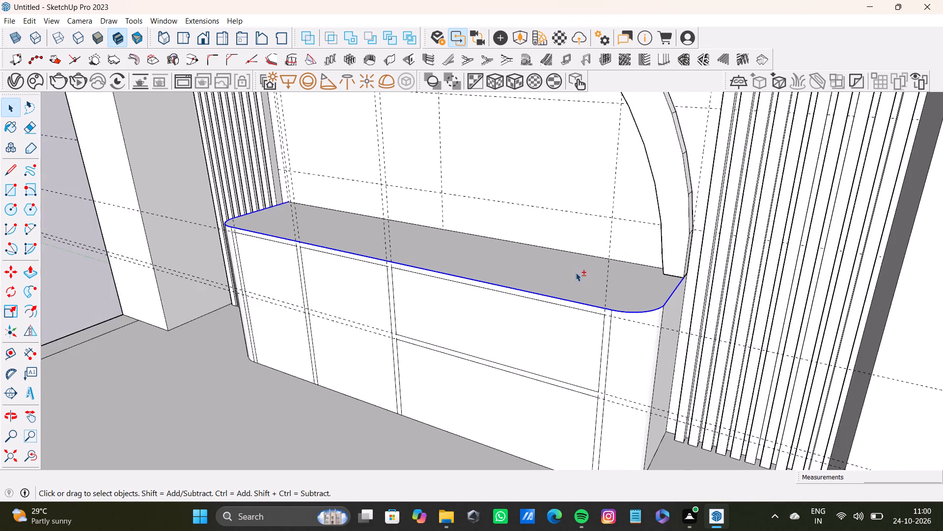
middle_drag(564, 267, 666, 301)
key(m)
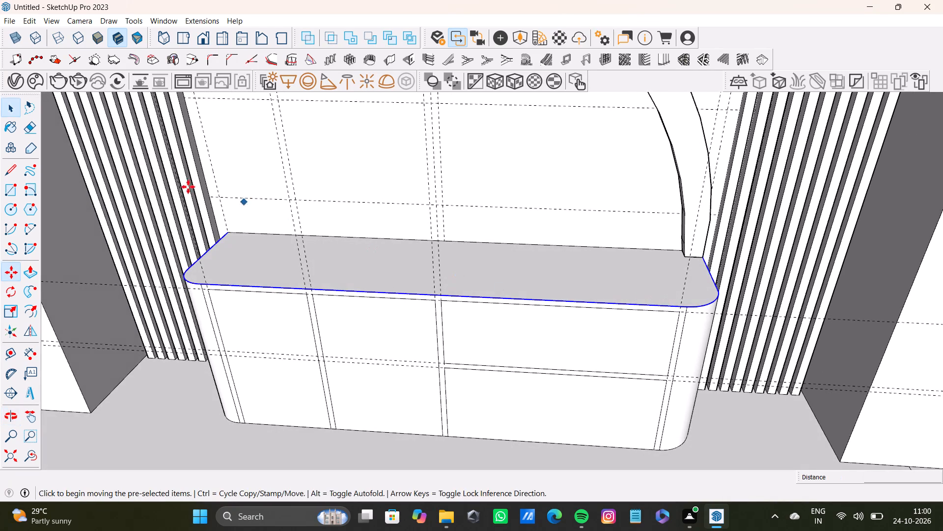
scroll(203, 224, down, 4)
scroll(209, 261, up, 2)
scroll(212, 269, down, 2)
middle_drag(215, 274, 317, 255)
scroll(319, 263, up, 4)
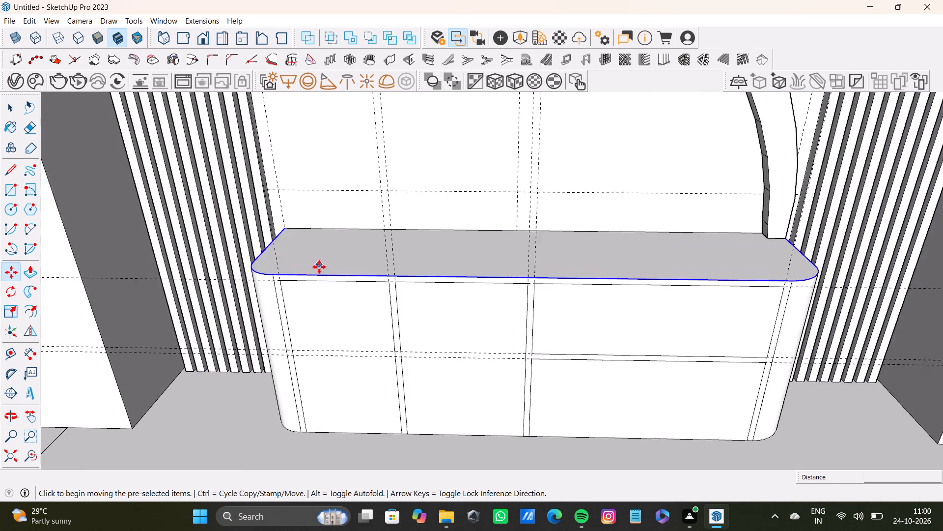
scroll(319, 267, up, 9)
shift+click(337, 282)
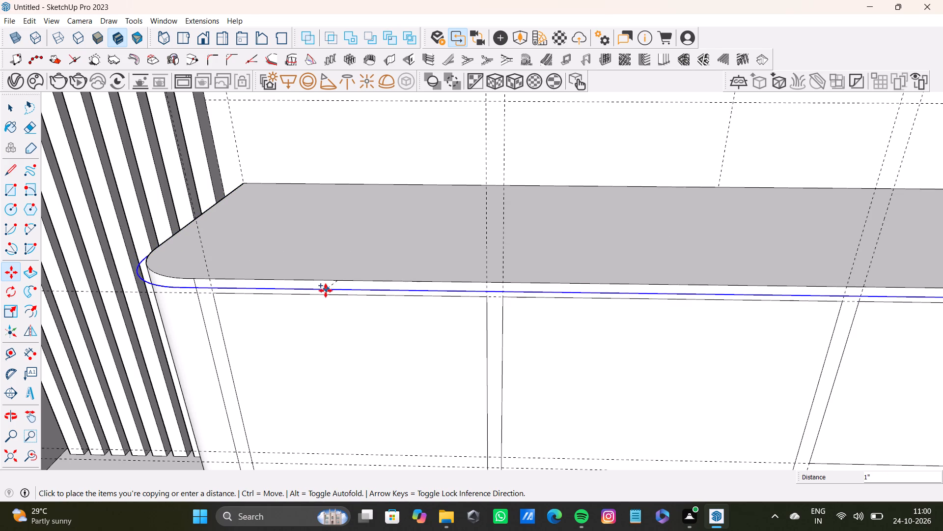
scroll(332, 288, up, 3)
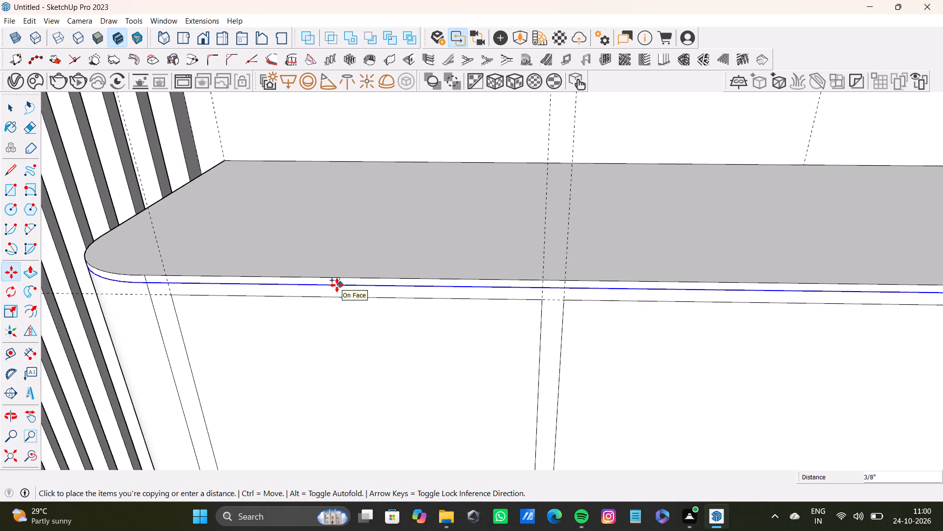
click(337, 285)
scroll(333, 287, down, 14)
middle_drag(337, 301, 323, 243)
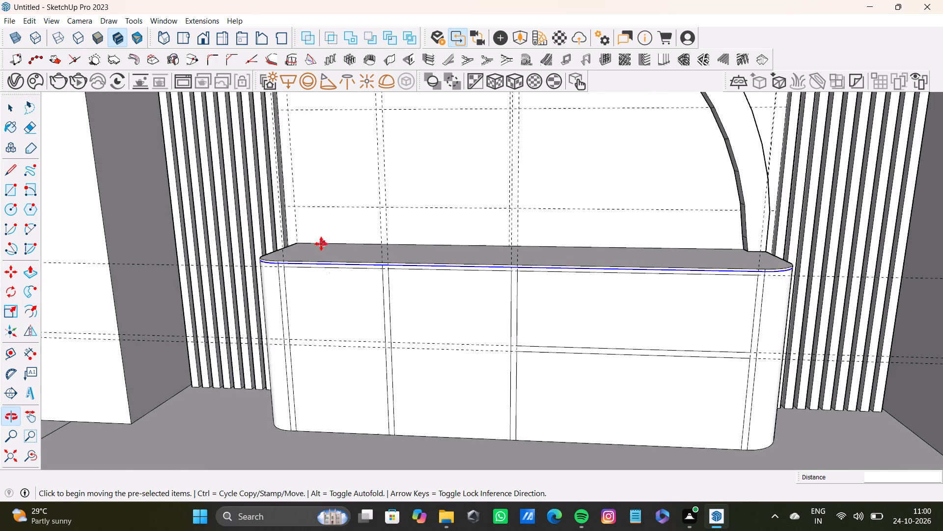
scroll(281, 268, up, 20)
key(space)
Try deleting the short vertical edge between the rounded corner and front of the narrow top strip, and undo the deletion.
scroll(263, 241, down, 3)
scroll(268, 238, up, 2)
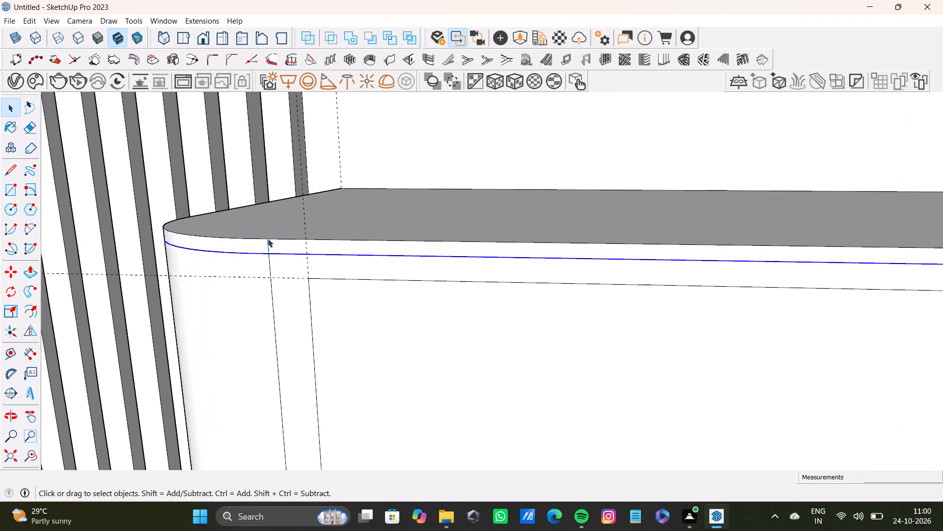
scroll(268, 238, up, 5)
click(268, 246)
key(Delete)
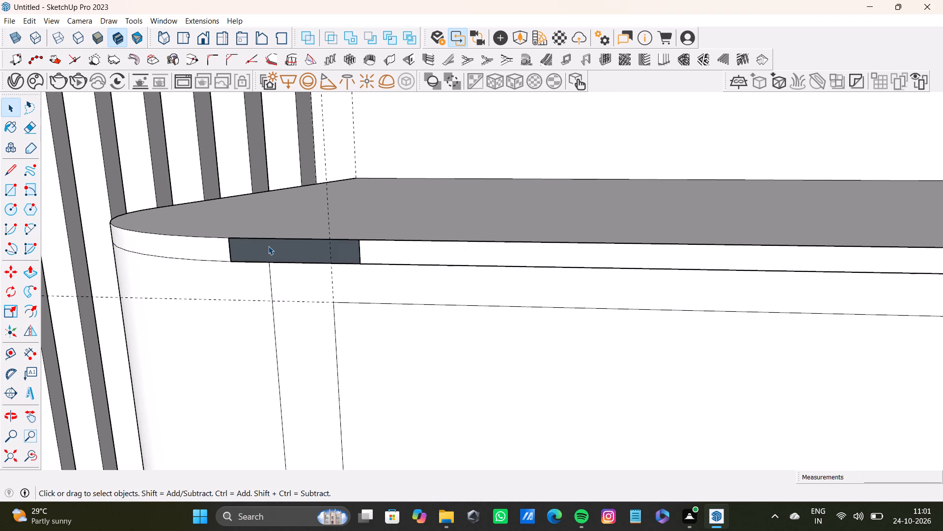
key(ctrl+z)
Select the faces and bounding edges of the narrow strip around the low block's sides, rounded corners and front, excluding the top face.
shift+double_click(256, 248)
shift+double_click(277, 249)
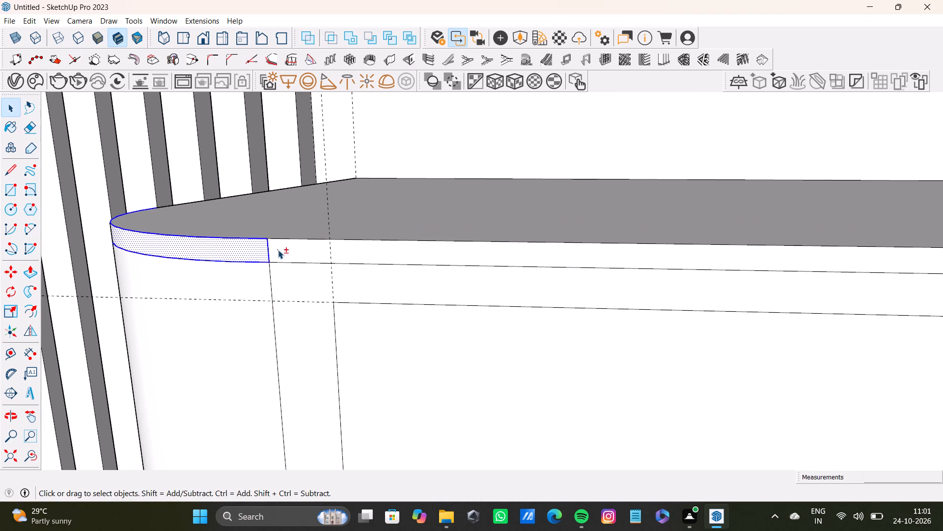
shift+scroll(304, 251, down, 9)
middle_drag(287, 242, 468, 281)
shift+scroll(71, 291, up, 3)
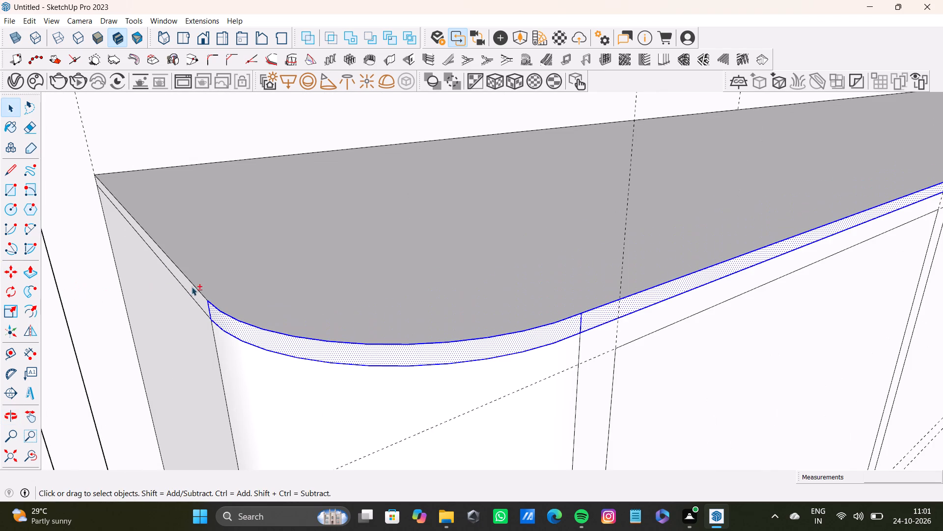
shift+double_click(194, 295)
shift+scroll(196, 294, down, 2)
shift+double_click(202, 299)
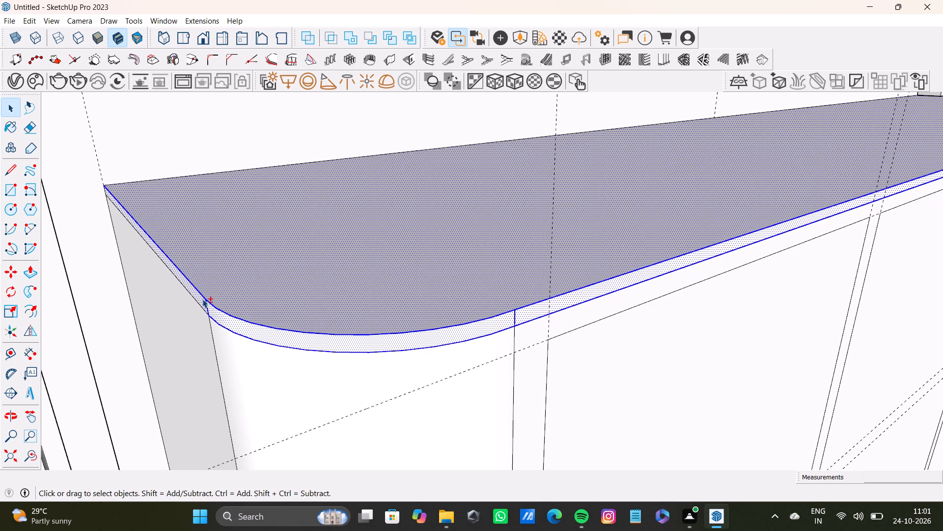
shift+click(221, 285)
shift+scroll(203, 301, down, 5)
shift+scroll(203, 302, up, 5)
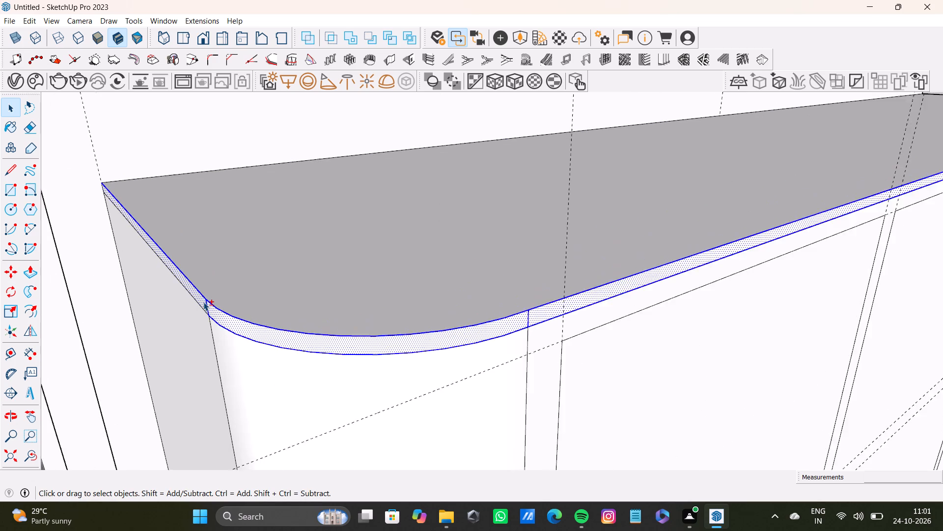
shift+scroll(203, 302, up, 4)
shift+click(207, 313)
shift+scroll(208, 312, down, 13)
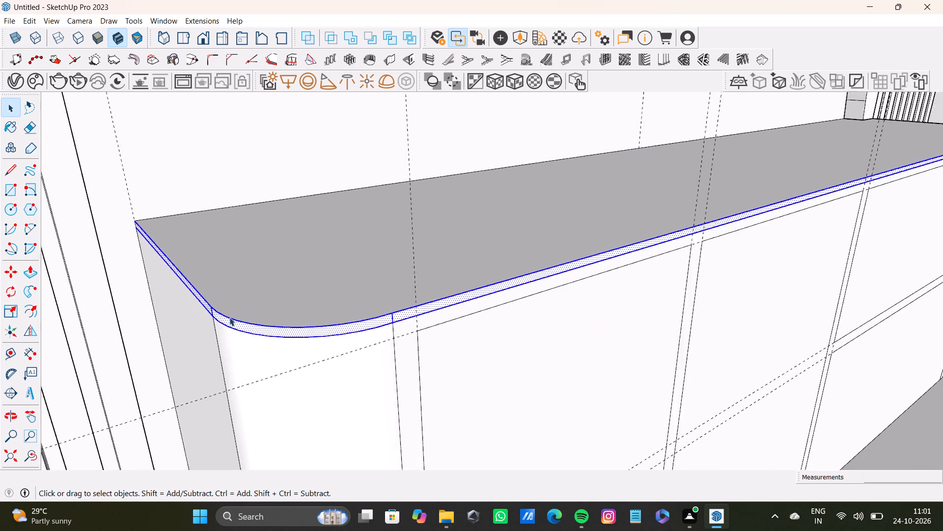
shift+scroll(229, 317, down, 12)
middle_drag(453, 327, 52, 253)
scroll(290, 272, down, 5)
shift+middle_drag(370, 283, 438, 321)
scroll(427, 293, up, 20)
scroll(427, 293, up, 2)
shift+scroll(405, 269, down, 15)
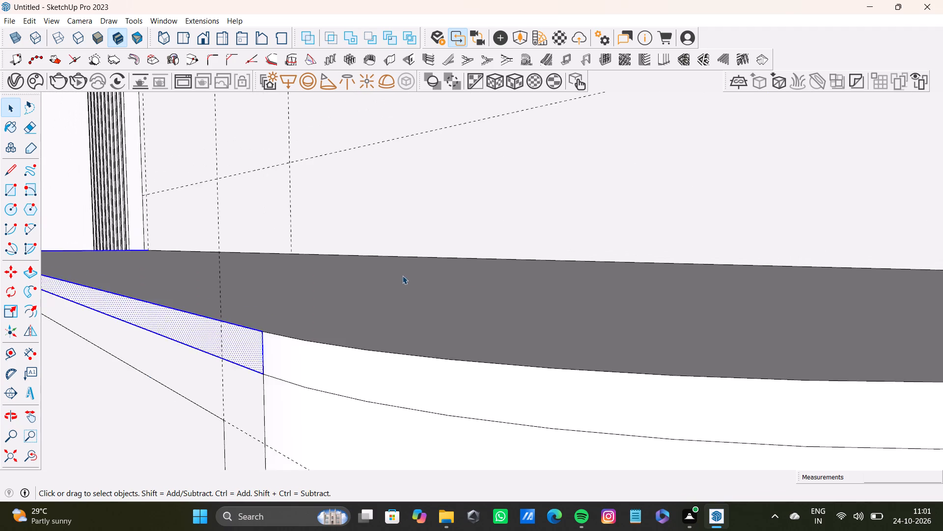
shift+scroll(402, 275, down, 3)
shift+scroll(423, 287, up, 4)
shift+click(437, 324)
shift+click(434, 345)
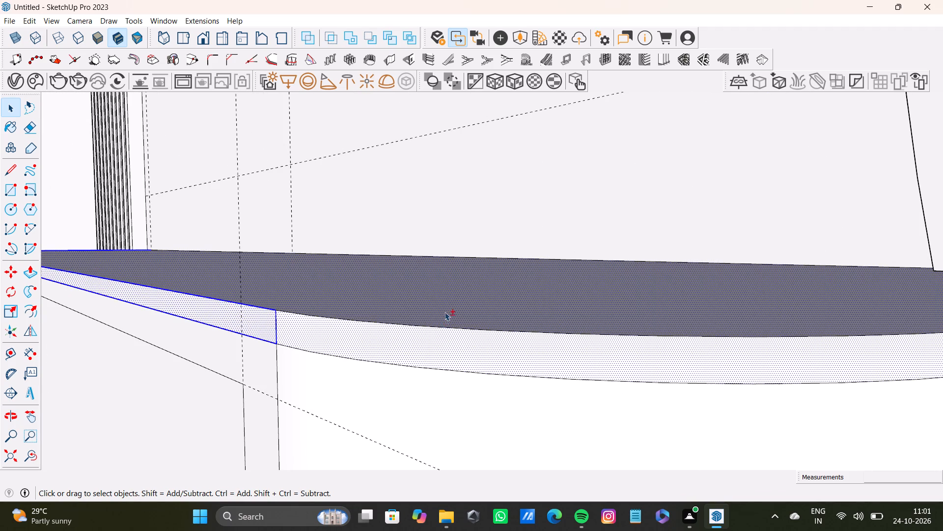
shift+click(445, 311)
shift+scroll(425, 340, down, 7)
shift+scroll(391, 304, up, 4)
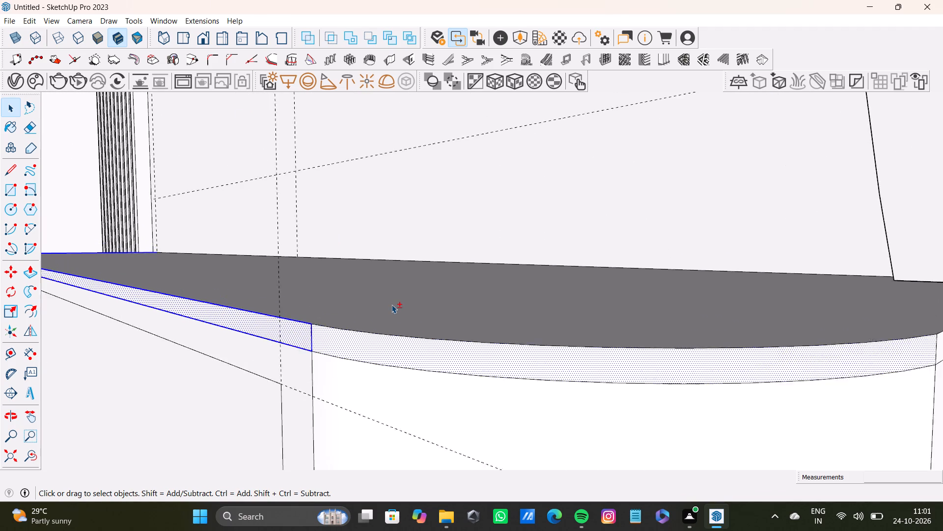
shift+click(467, 346)
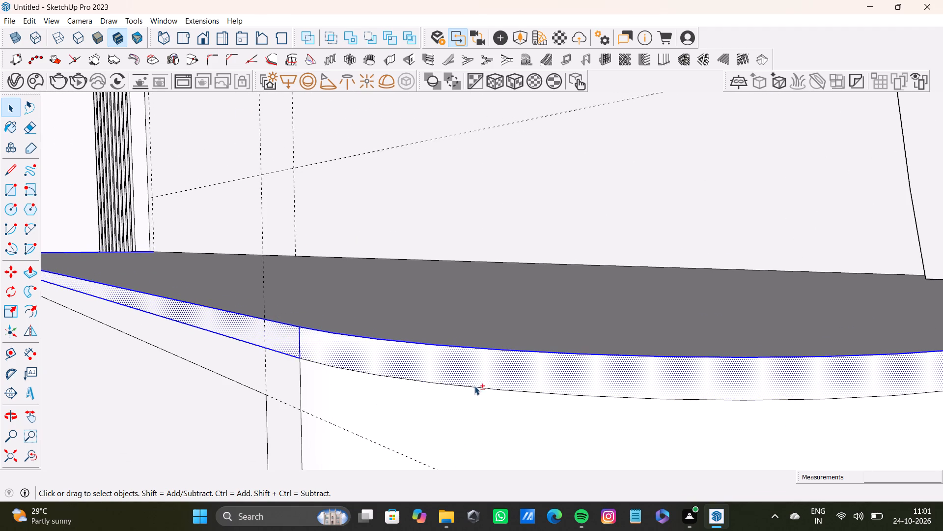
shift+click(475, 387)
shift+scroll(475, 387, down, 14)
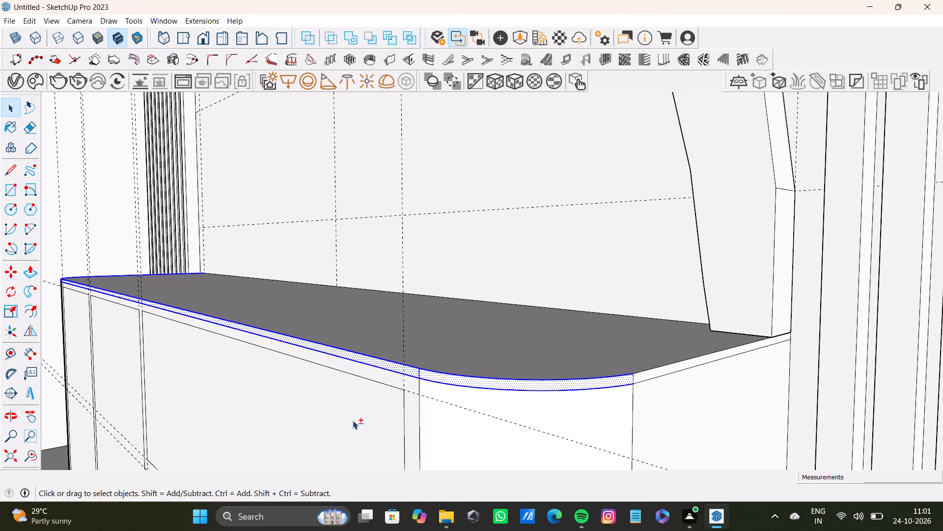
shift+middle_drag(598, 373, 538, 335)
shift+scroll(628, 353, up, 6)
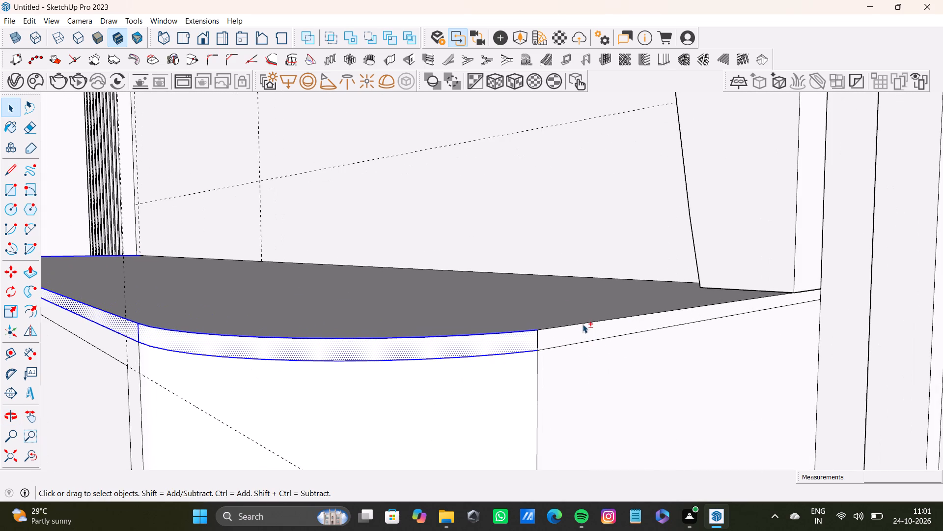
shift+click(582, 323)
shift+click(583, 341)
shift+click(582, 338)
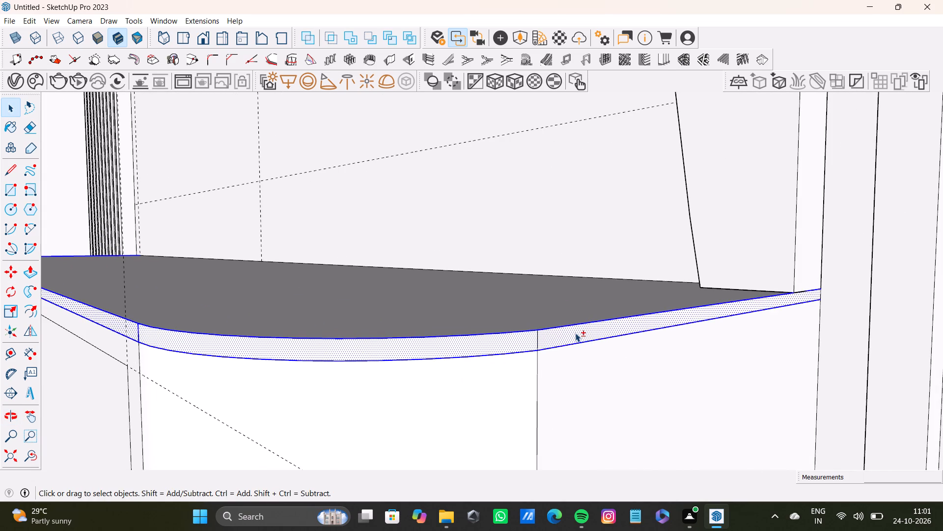
shift+scroll(575, 333, down, 15)
middle_drag(502, 362, 565, 362)
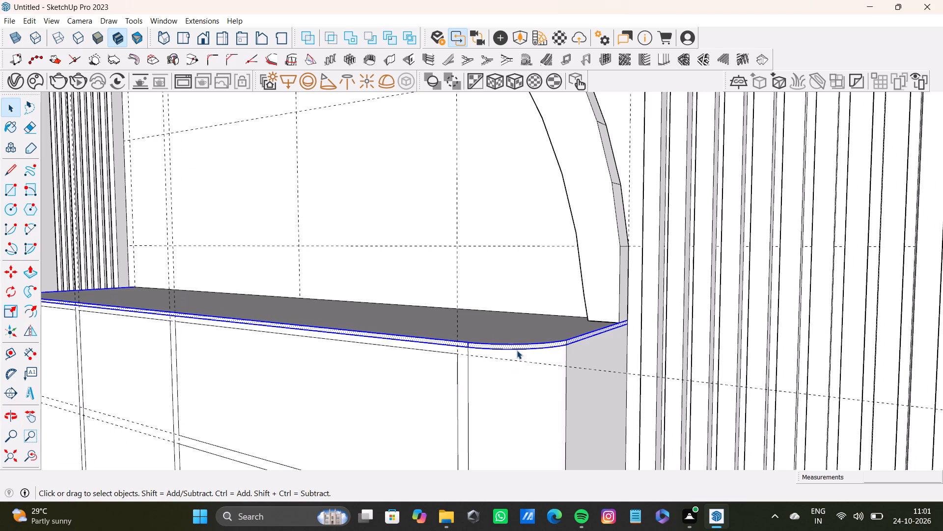
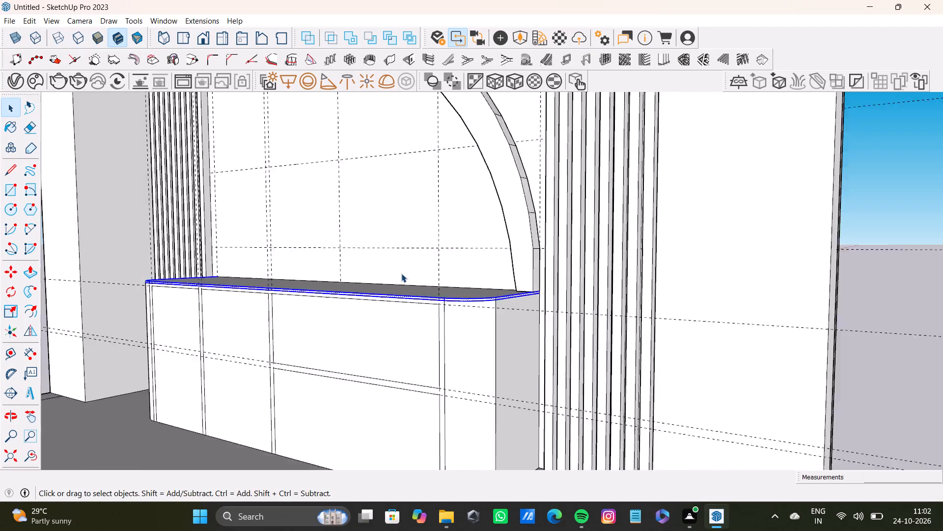
Group the selected narrow strip around the low block's sides, rounded corners and front, leaving out the top face.
middle_drag(399, 270, 552, 373)
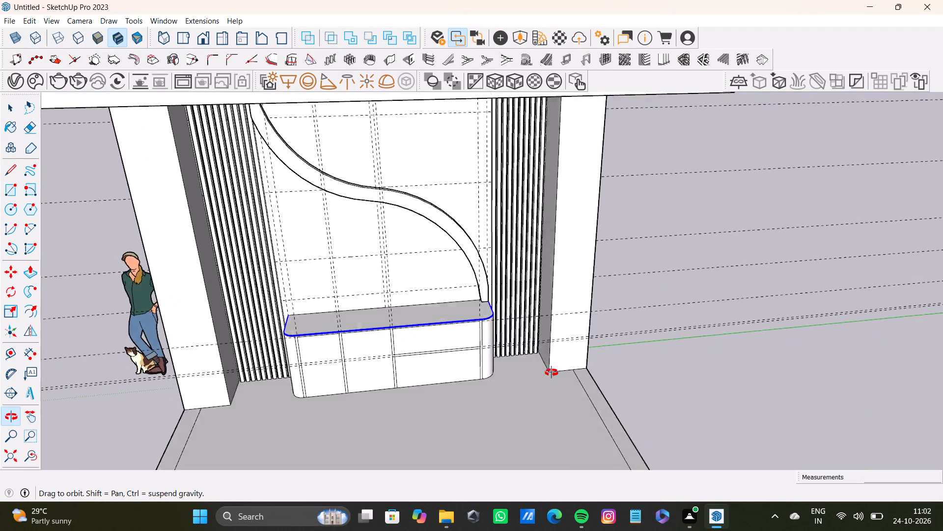
middle_drag(552, 373, 473, 360)
scroll(464, 322, up, 13)
shift+click(439, 293)
shift+scroll(439, 293, down, 9)
shift+middle_drag(437, 294, 437, 294)
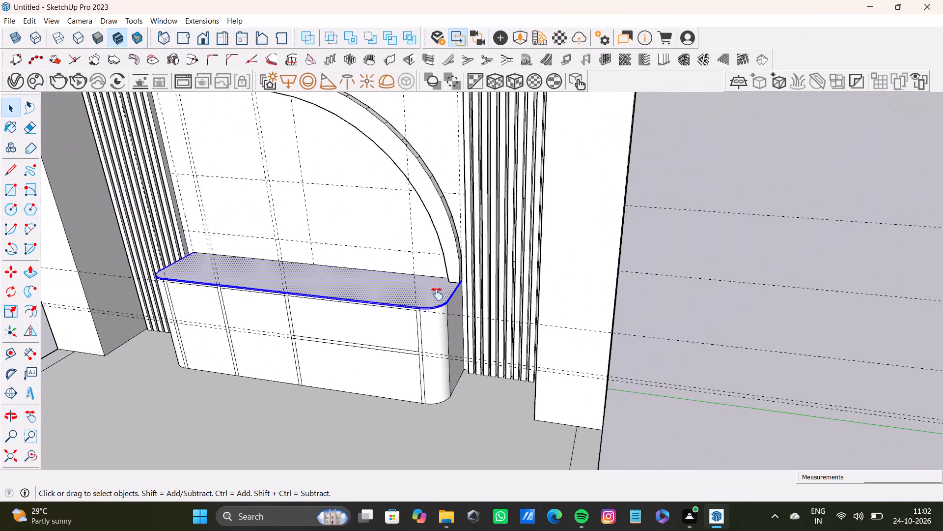
shift+middle_drag(437, 294, 477, 297)
shift+right_click(469, 303)
shift+click(418, 279)
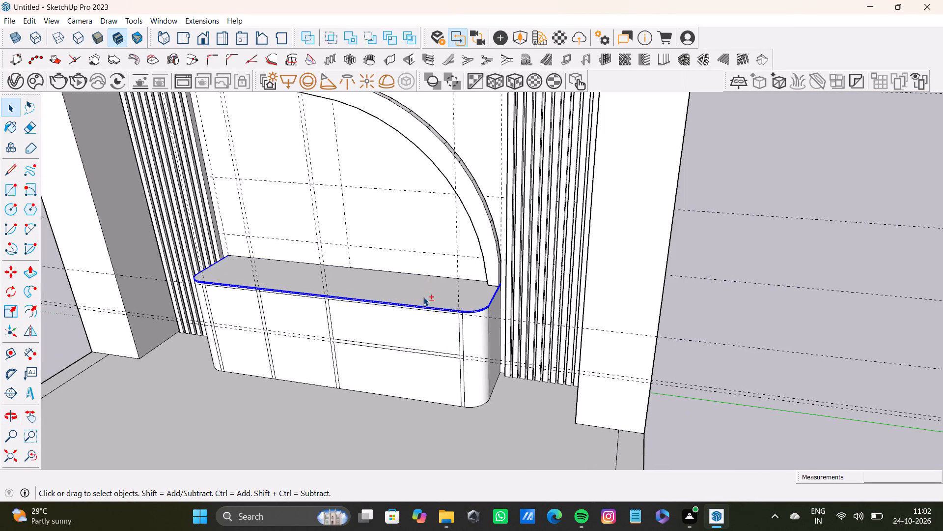
shift+scroll(461, 311, up, 18)
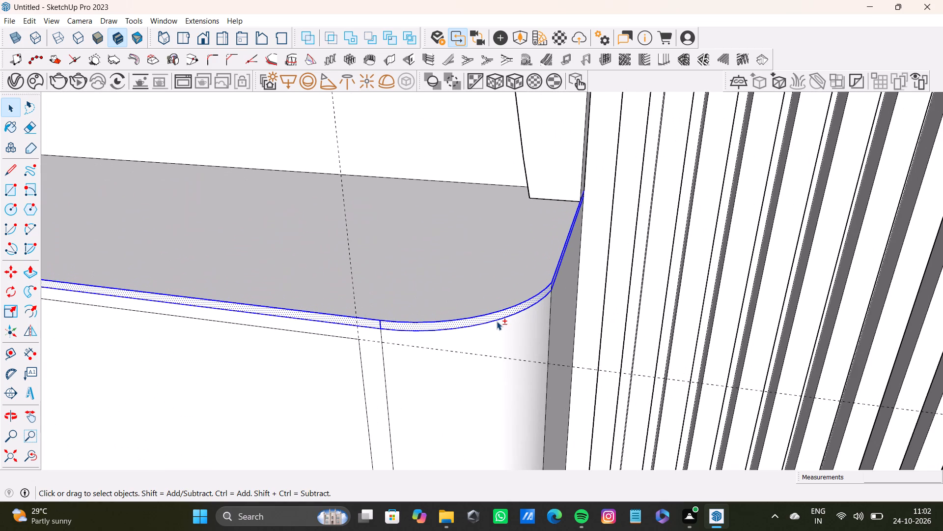
shift+right_click(497, 316)
shift+click(533, 154)
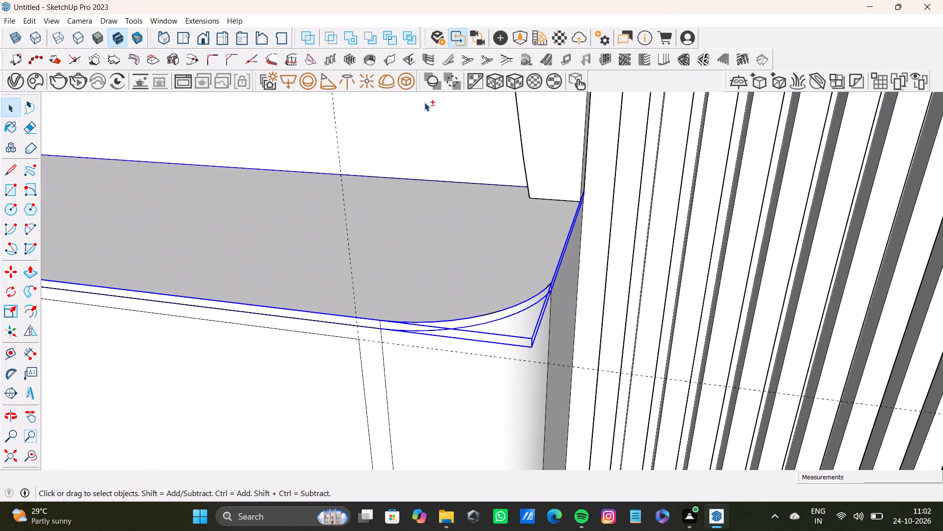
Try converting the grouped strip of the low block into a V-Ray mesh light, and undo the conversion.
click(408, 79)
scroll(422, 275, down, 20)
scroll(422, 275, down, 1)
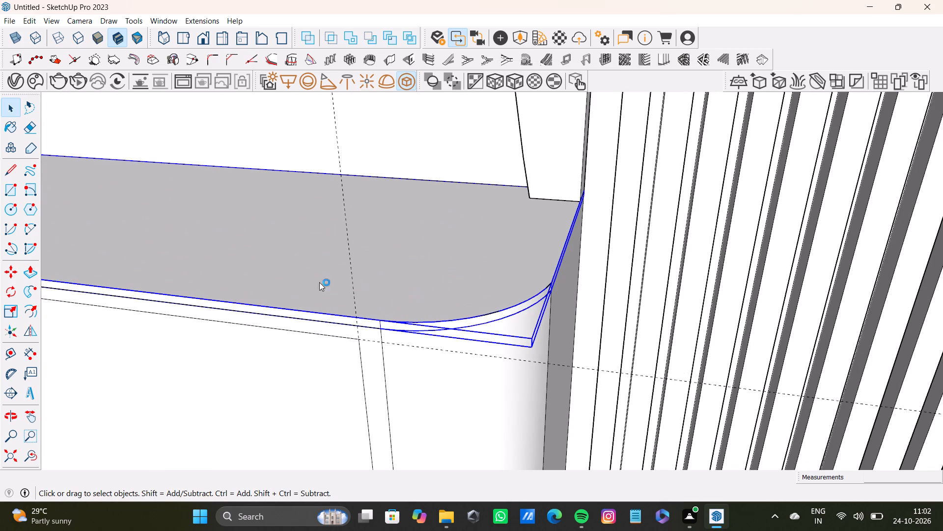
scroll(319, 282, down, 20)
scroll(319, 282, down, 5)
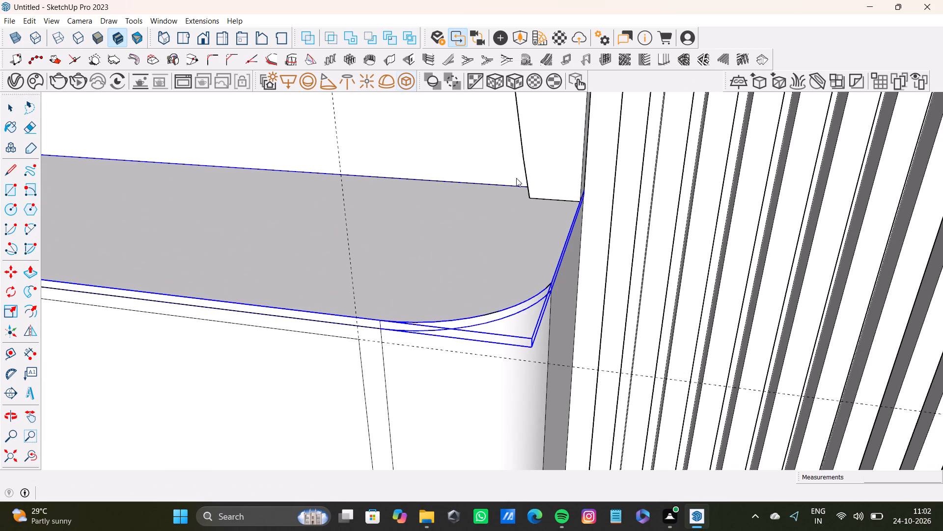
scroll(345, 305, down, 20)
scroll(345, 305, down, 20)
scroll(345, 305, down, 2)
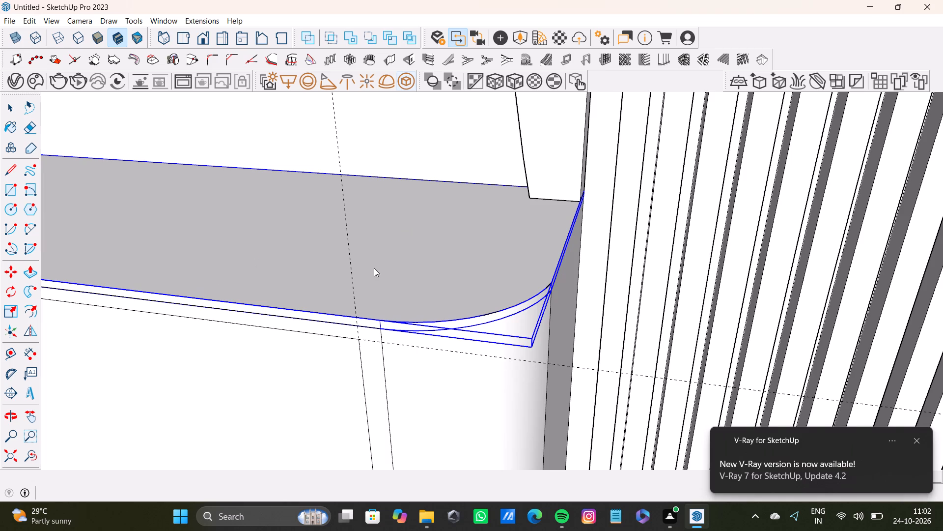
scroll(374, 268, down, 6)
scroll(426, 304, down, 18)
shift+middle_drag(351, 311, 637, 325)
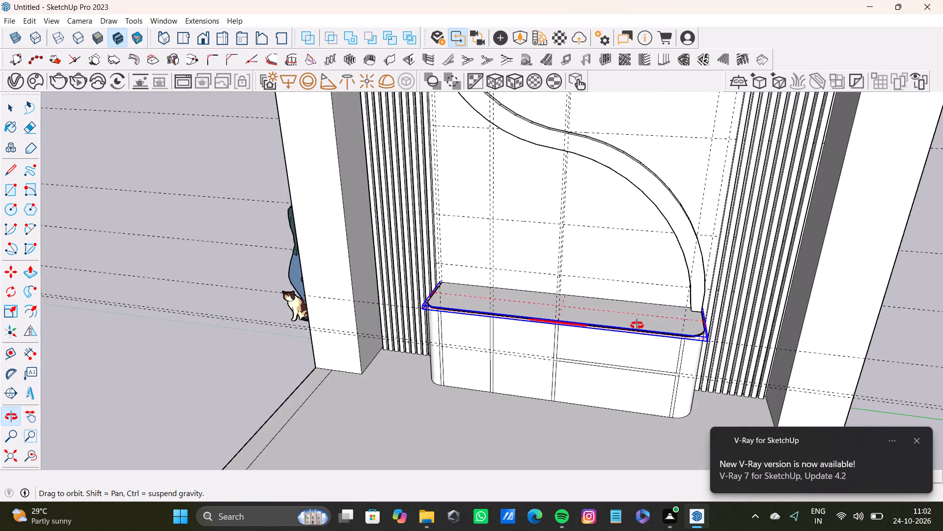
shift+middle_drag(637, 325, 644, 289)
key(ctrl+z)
Examine the whole wall unit and its side columns from the front, above and below.
scroll(536, 316, down, 4)
shift+middle_drag(531, 319, 444, 297)
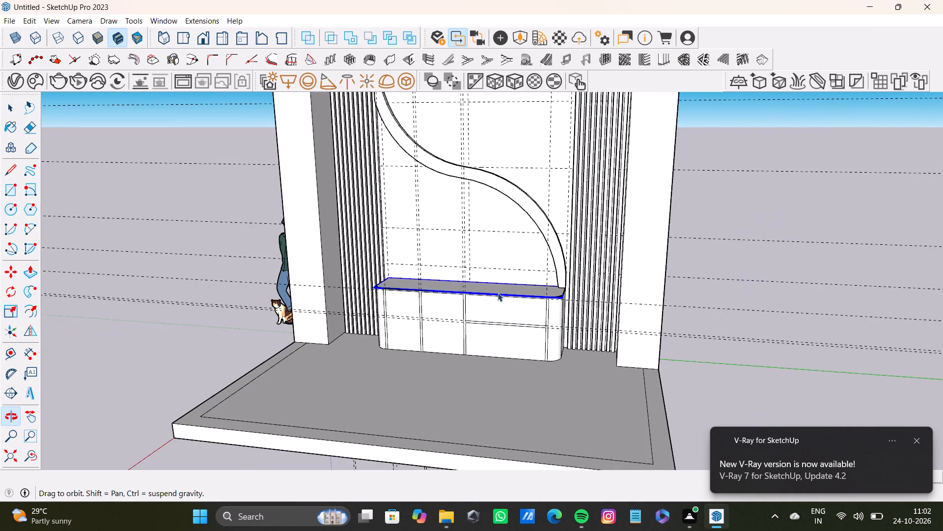
scroll(498, 293, up, 13)
key(space)
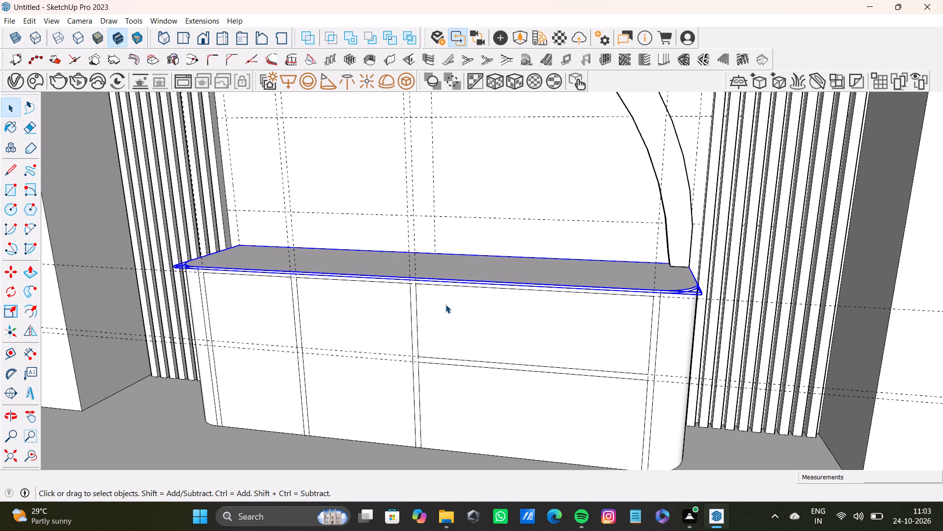
key(space)
scroll(384, 273, down, 5)
scroll(384, 276, down, 20)
scroll(384, 276, down, 17)
middle_drag(419, 289, 506, 290)
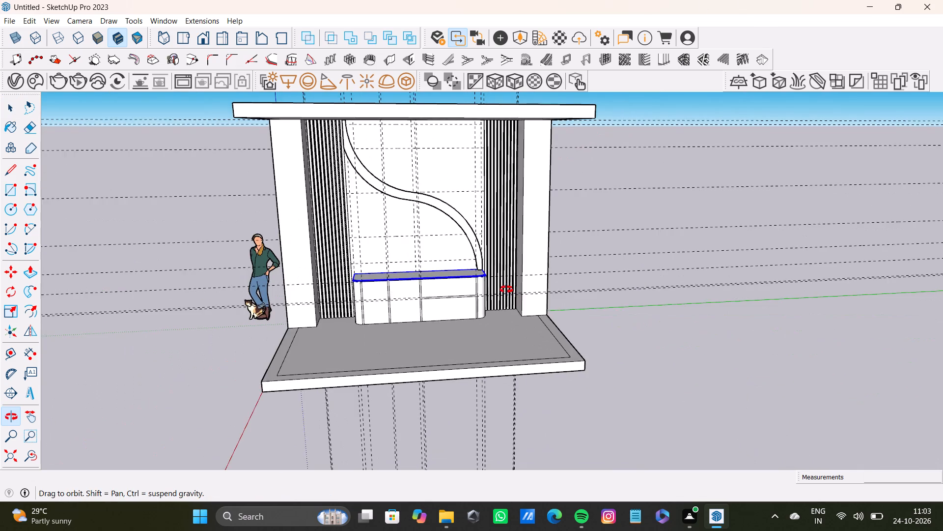
middle_drag(506, 290, 499, 289)
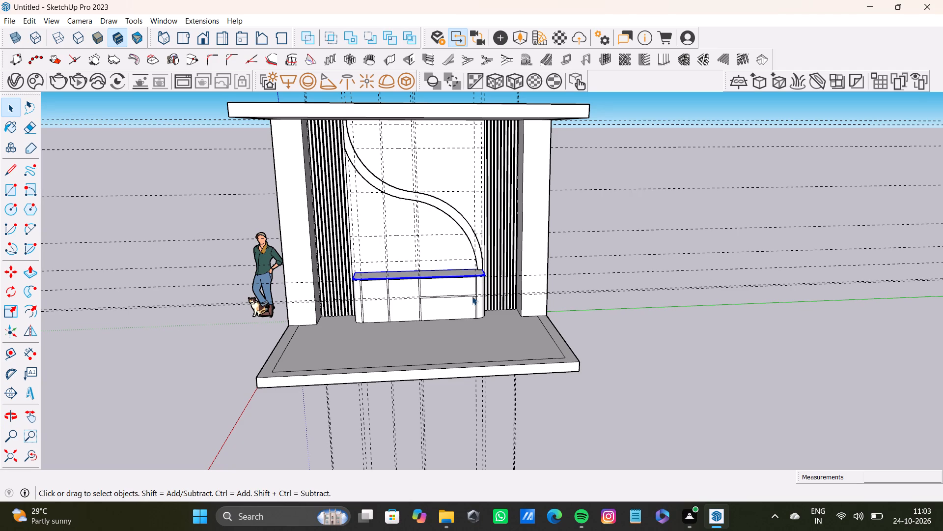
scroll(398, 227, down, 19)
middle_drag(430, 226, 399, 237)
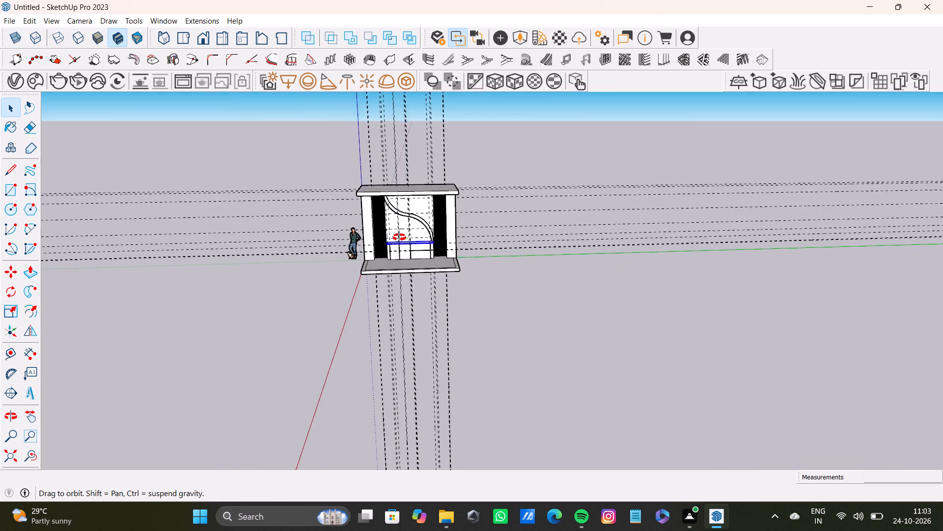
middle_drag(399, 237, 280, 191)
scroll(387, 221, up, 7)
middle_drag(397, 219, 486, 211)
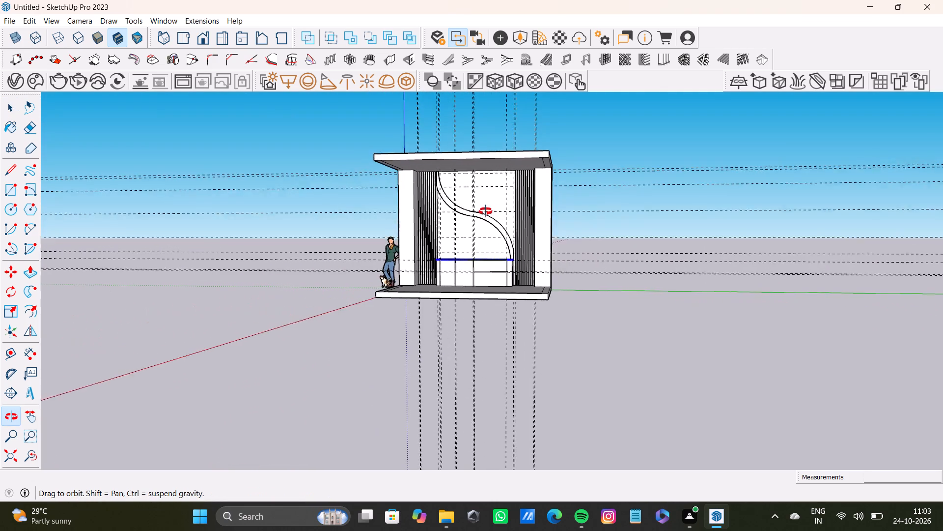
middle_drag(486, 211, 501, 277)
scroll(423, 262, up, 8)
middle_drag(421, 261, 421, 258)
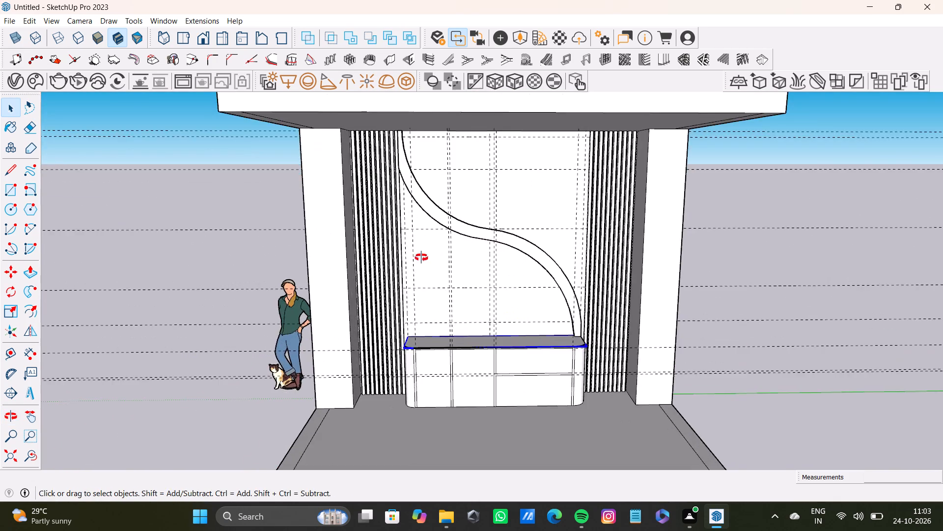
middle_drag(421, 258, 396, 224)
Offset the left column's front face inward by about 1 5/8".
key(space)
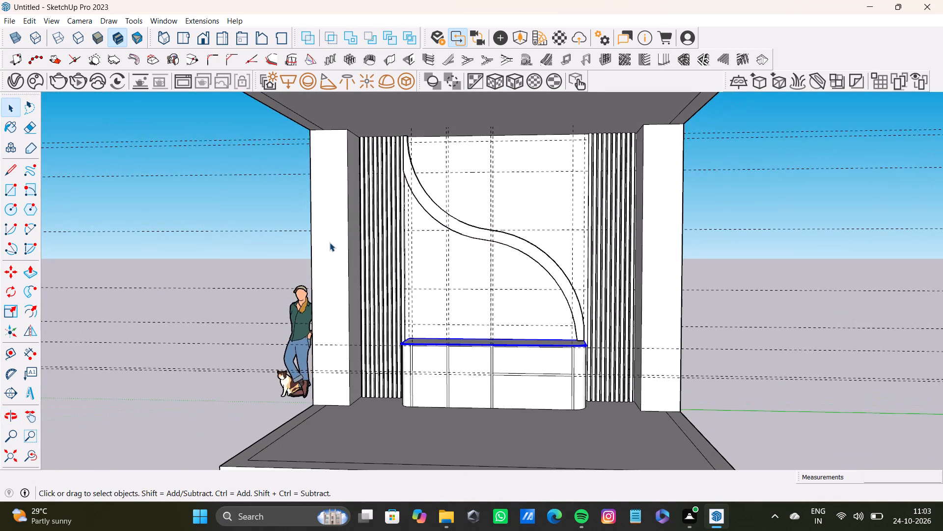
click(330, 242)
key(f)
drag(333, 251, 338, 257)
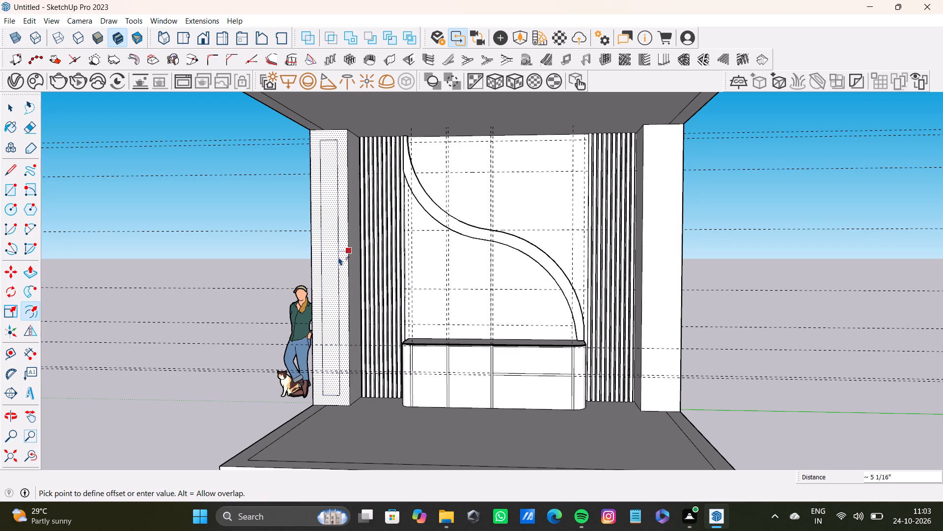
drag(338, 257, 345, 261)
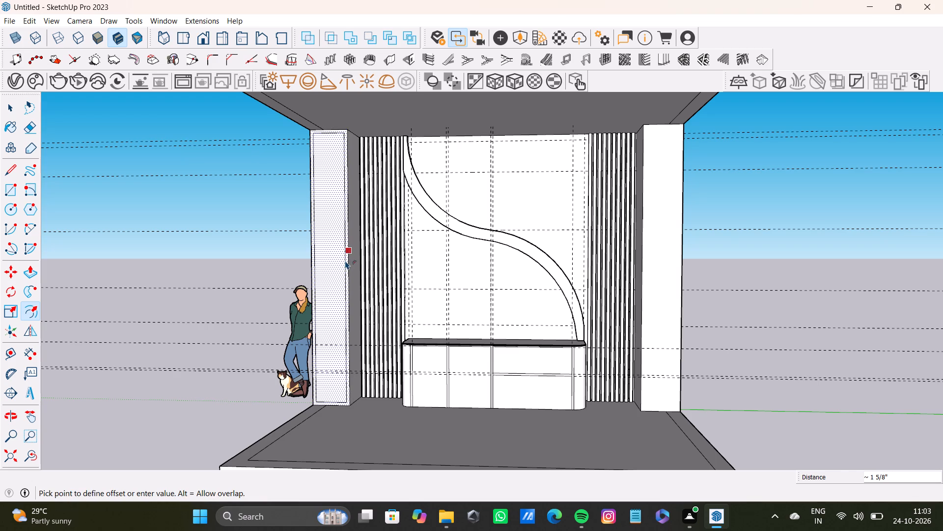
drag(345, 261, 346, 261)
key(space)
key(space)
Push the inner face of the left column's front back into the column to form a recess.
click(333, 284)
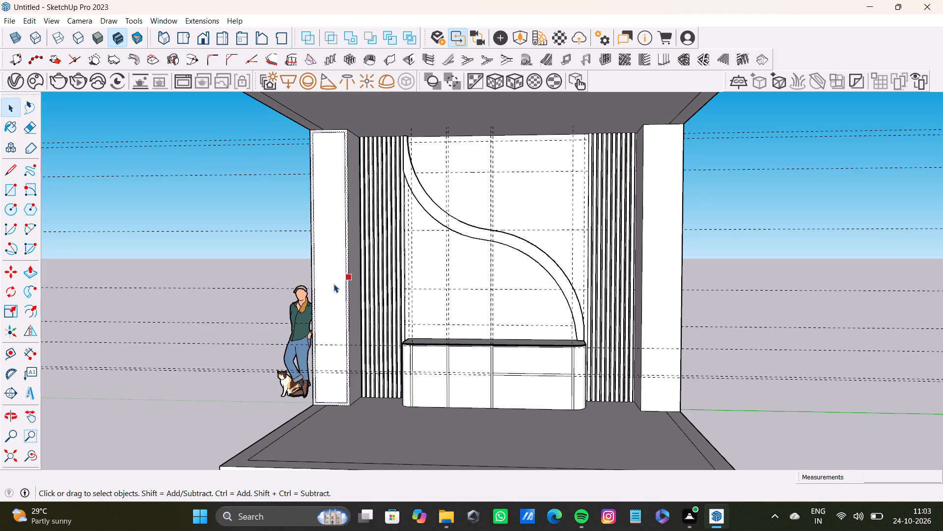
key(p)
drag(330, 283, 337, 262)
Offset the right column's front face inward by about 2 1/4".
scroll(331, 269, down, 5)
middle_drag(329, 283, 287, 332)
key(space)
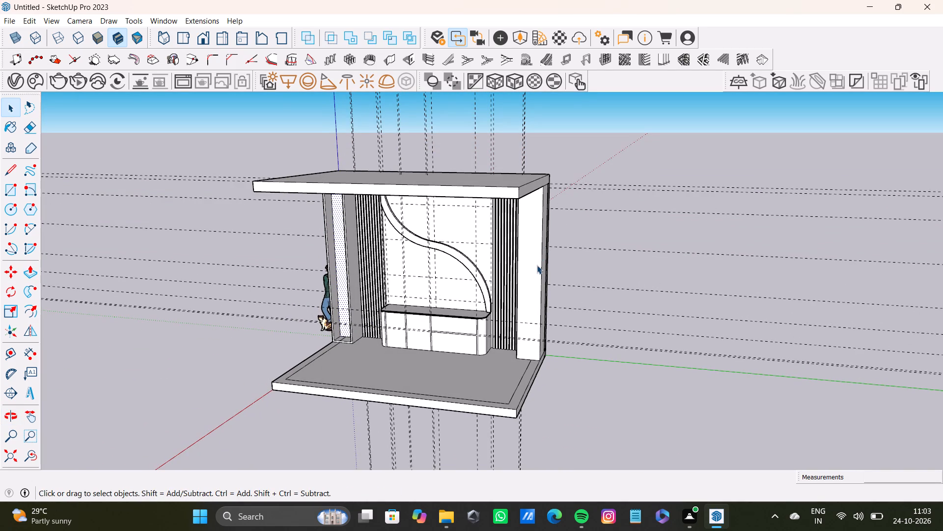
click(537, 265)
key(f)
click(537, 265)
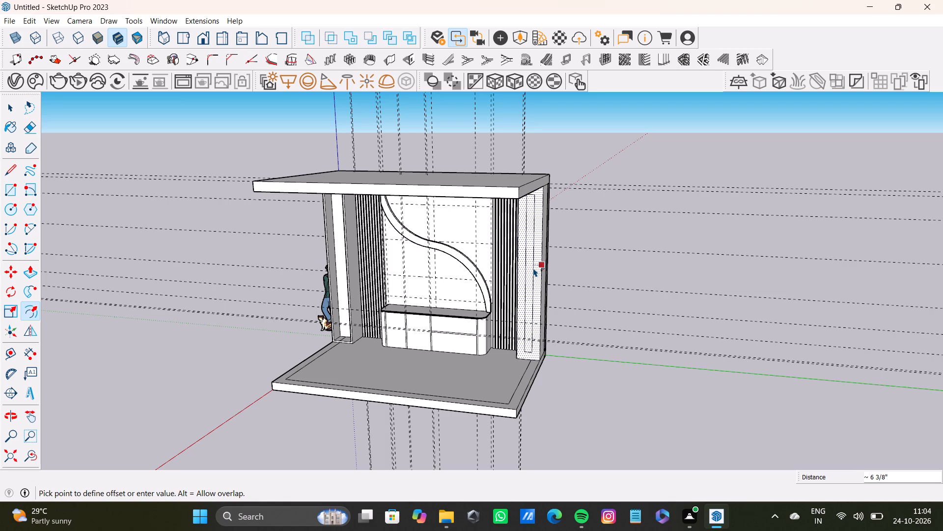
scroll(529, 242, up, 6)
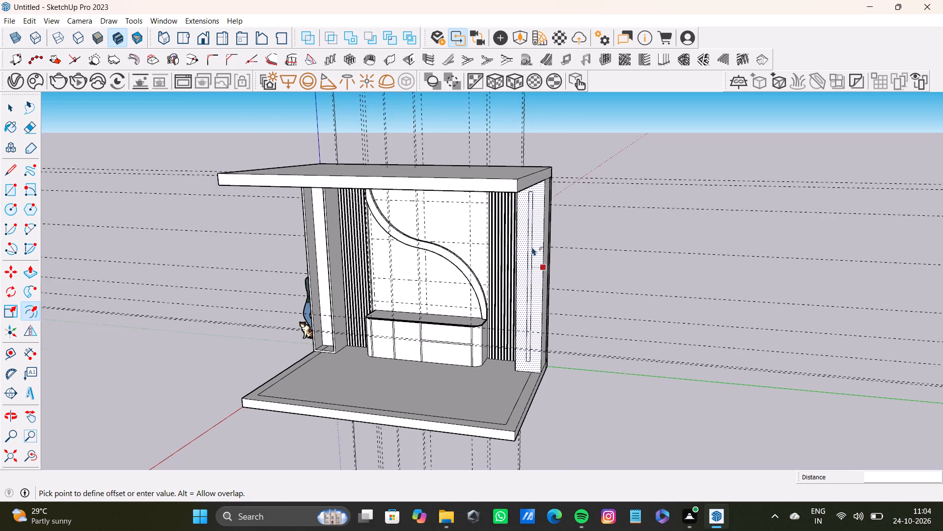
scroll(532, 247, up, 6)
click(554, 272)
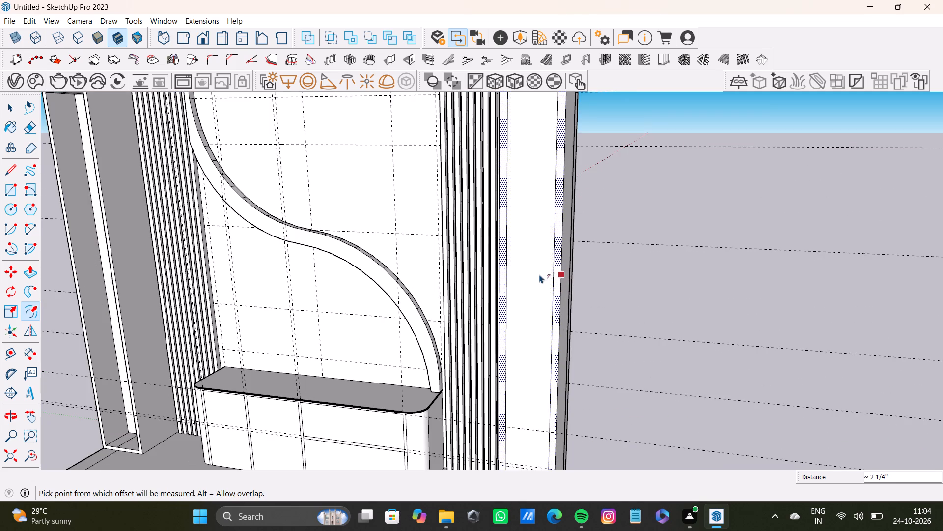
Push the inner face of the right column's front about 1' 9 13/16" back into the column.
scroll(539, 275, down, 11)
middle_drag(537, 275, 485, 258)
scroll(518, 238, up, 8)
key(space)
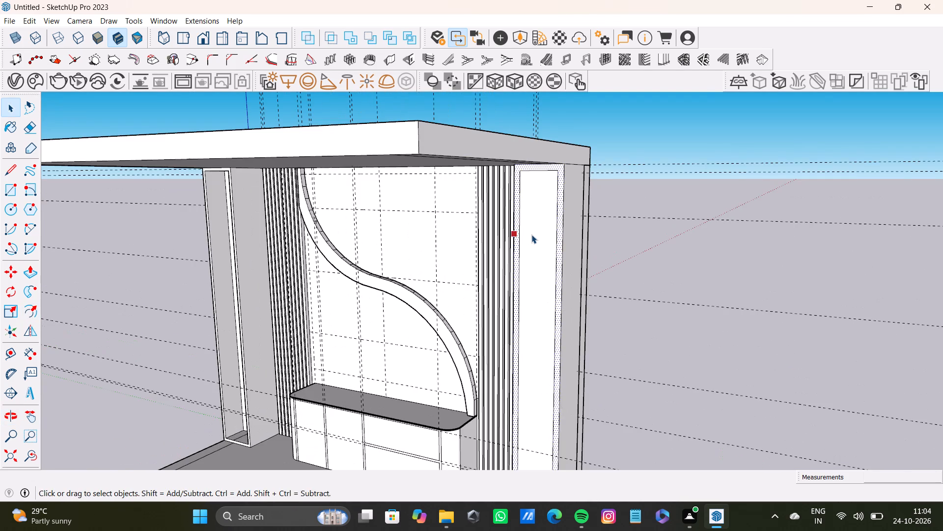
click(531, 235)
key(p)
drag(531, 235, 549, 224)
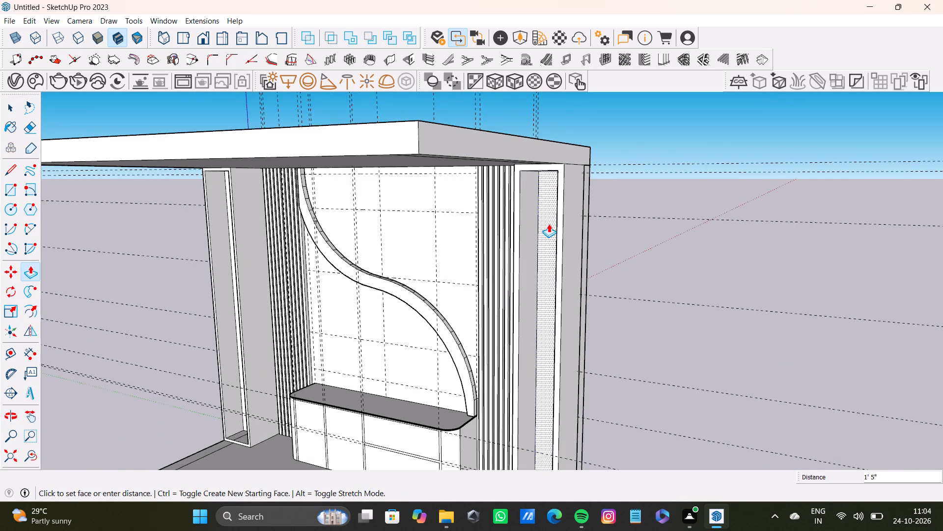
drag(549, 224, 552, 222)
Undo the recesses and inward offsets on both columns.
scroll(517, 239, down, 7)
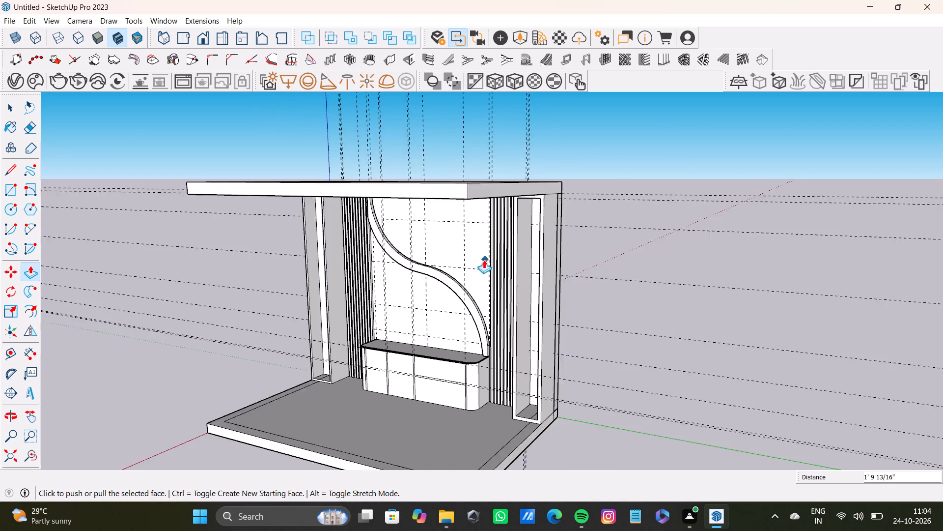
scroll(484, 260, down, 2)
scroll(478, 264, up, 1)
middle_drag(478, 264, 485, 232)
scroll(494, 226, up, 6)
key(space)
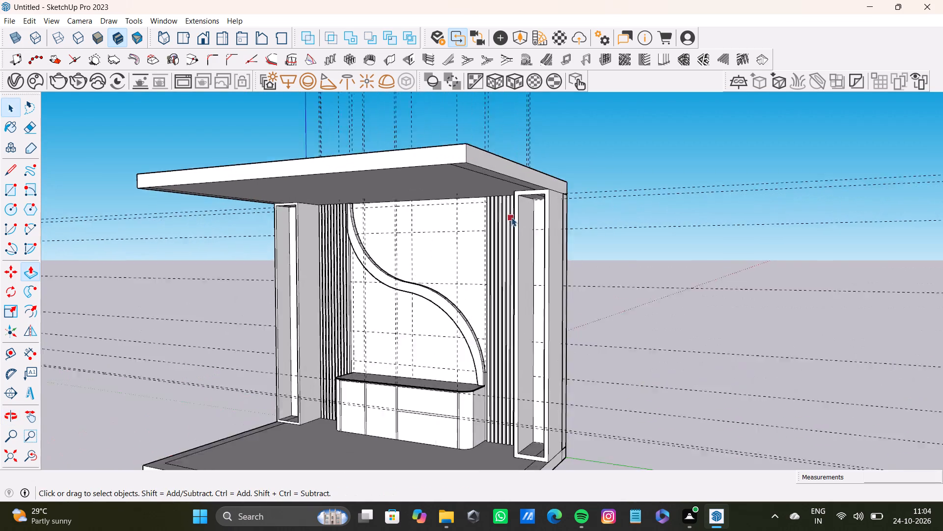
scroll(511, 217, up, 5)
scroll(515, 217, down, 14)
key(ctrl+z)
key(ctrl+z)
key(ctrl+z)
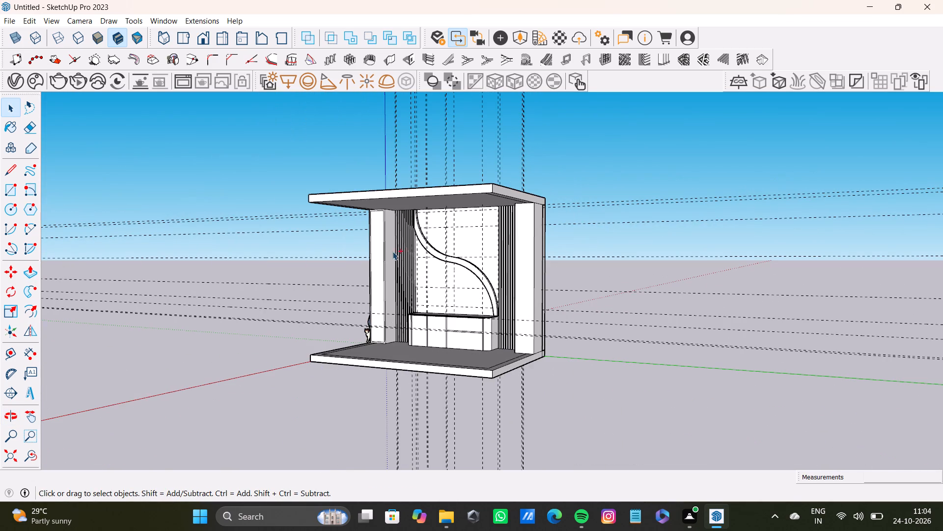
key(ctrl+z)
Offset the left column's front face inward by about 2".
scroll(364, 248, up, 5)
middle_drag(374, 250, 402, 249)
key(f)
scroll(399, 274, up, 2)
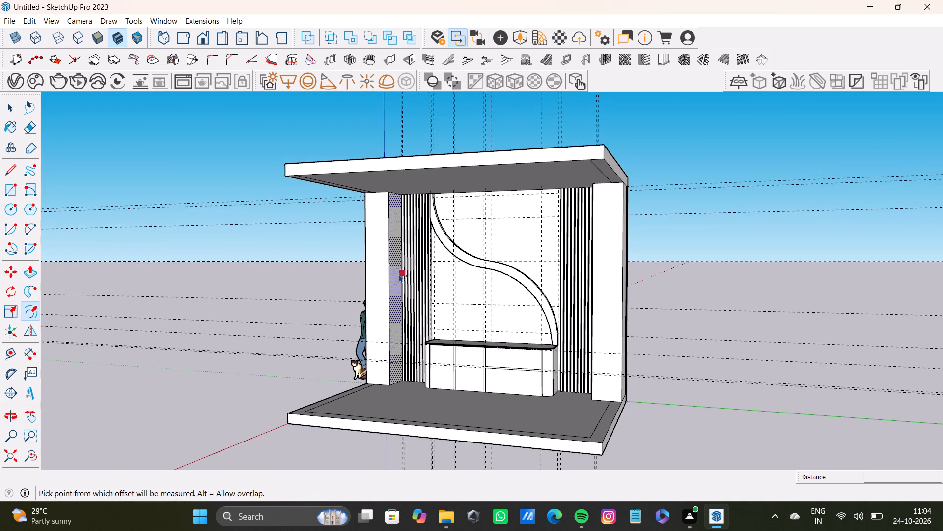
scroll(399, 274, up, 4)
middle_drag(413, 289, 467, 294)
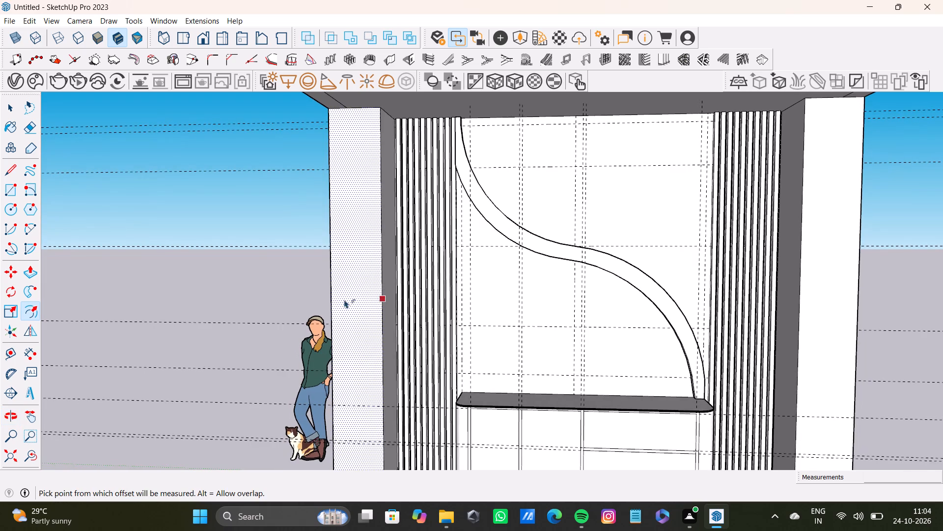
drag(357, 302, 377, 303)
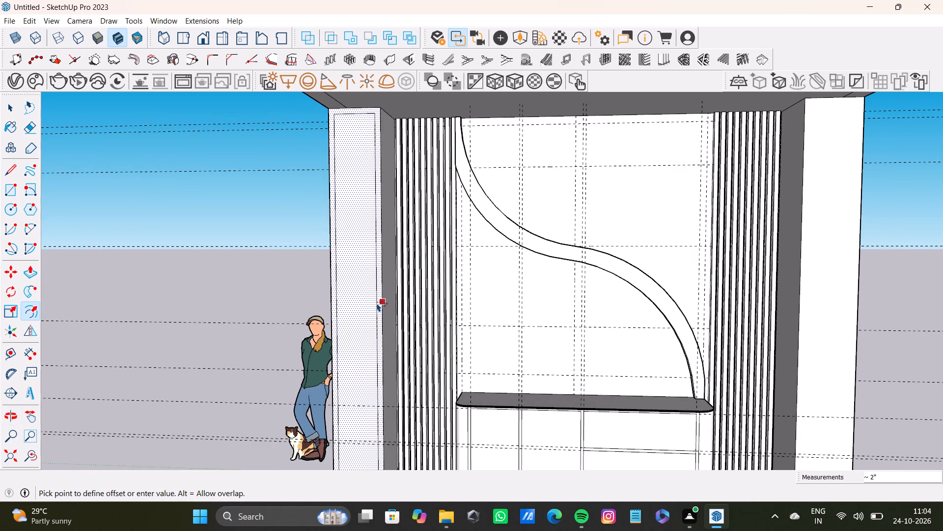
drag(377, 303, 377, 303)
Select the right column's front face for an inset border.
scroll(376, 301, down, 10)
middle_drag(374, 302, 274, 263)
scroll(397, 278, up, 8)
key(space)
click(478, 298)
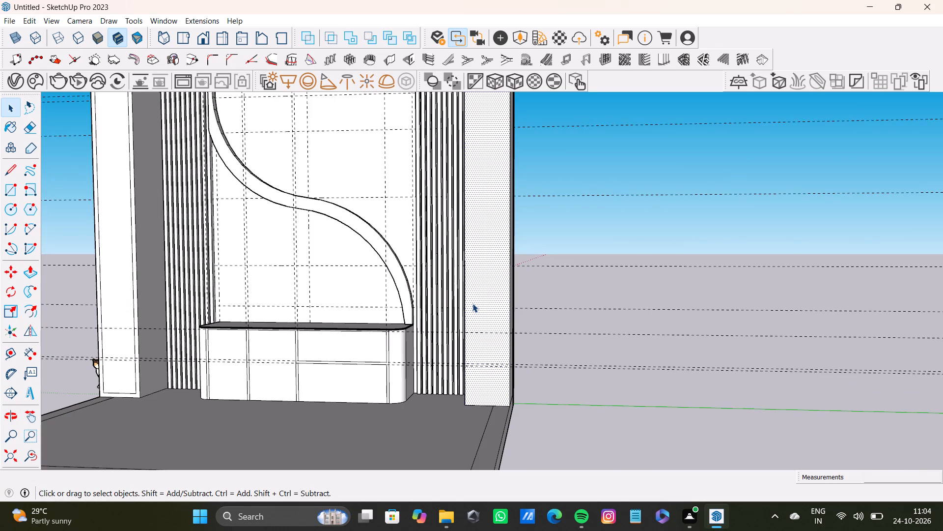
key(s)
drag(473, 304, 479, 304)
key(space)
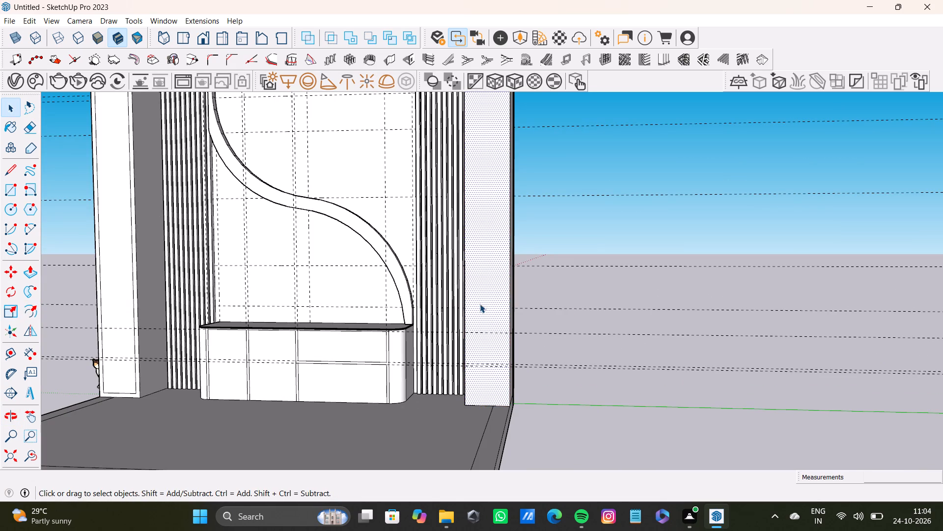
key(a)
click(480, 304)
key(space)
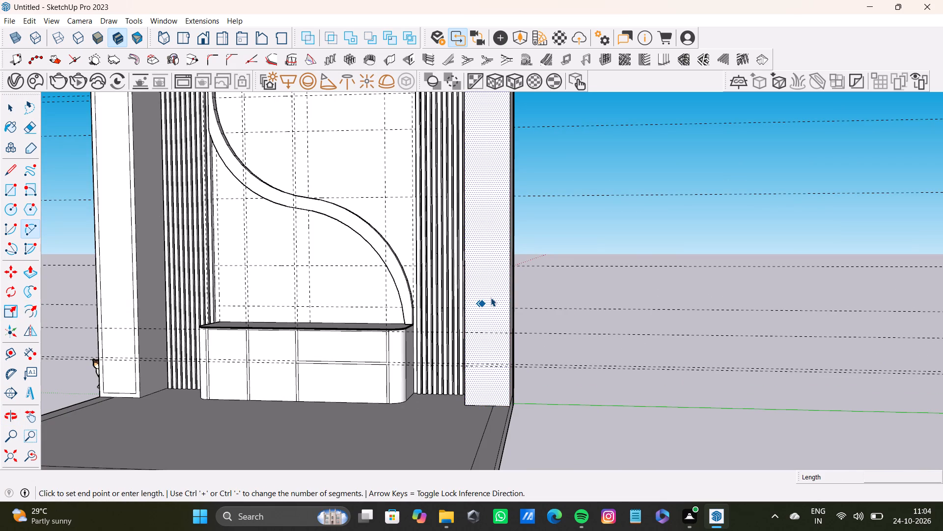
Offset the selected right column front face inward by 2".
key(f)
drag(491, 297, 504, 300)
text(2")
key(Return)
key(space)
Push the inner face of the left column's front back into the column to recess it behind its border.
scroll(388, 306, down, 9)
shift+middle_drag(378, 305, 415, 311)
scroll(186, 224, up, 12)
middle_drag(362, 225, 345, 230)
scroll(372, 247, up, 4)
middle_drag(372, 248, 353, 243)
key(space)
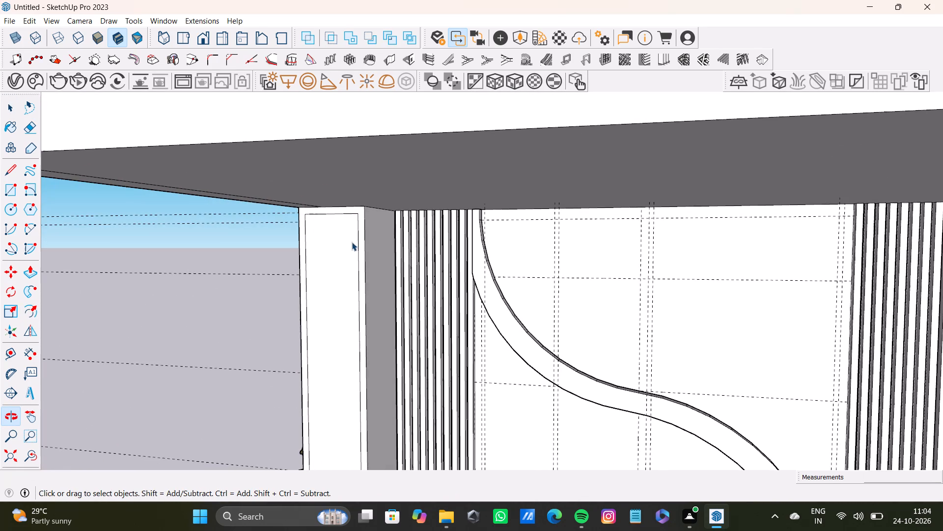
click(351, 242)
key(p)
drag(334, 261, 350, 257)
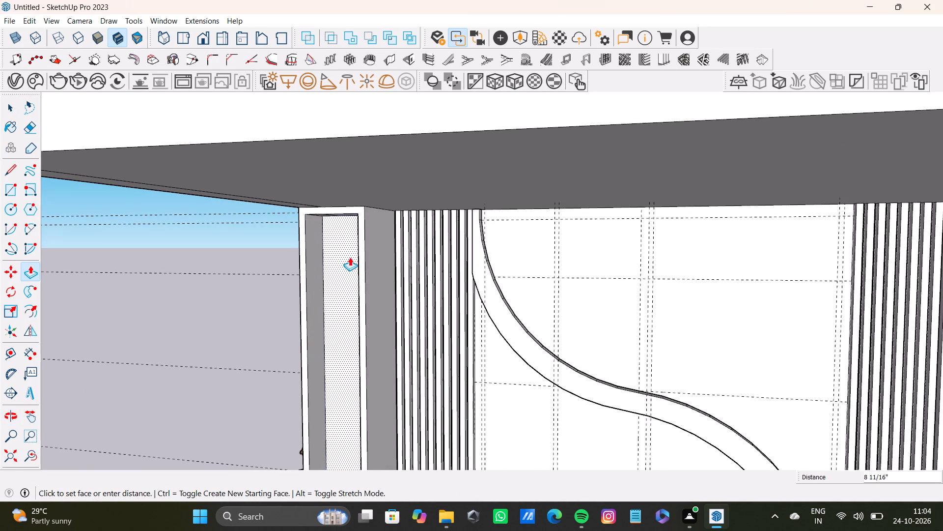
drag(350, 257, 353, 256)
Push the inner face of the right column's front about 1' 5 1/4" back into the column.
scroll(352, 257, down, 9)
shift+middle_drag(388, 312, 314, 196)
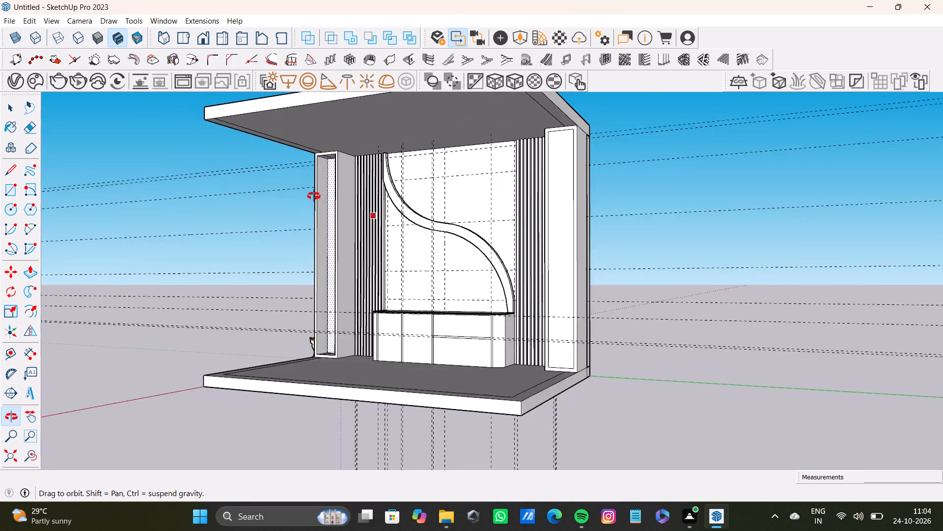
shift+middle_drag(314, 196, 341, 214)
key(space)
click(572, 246)
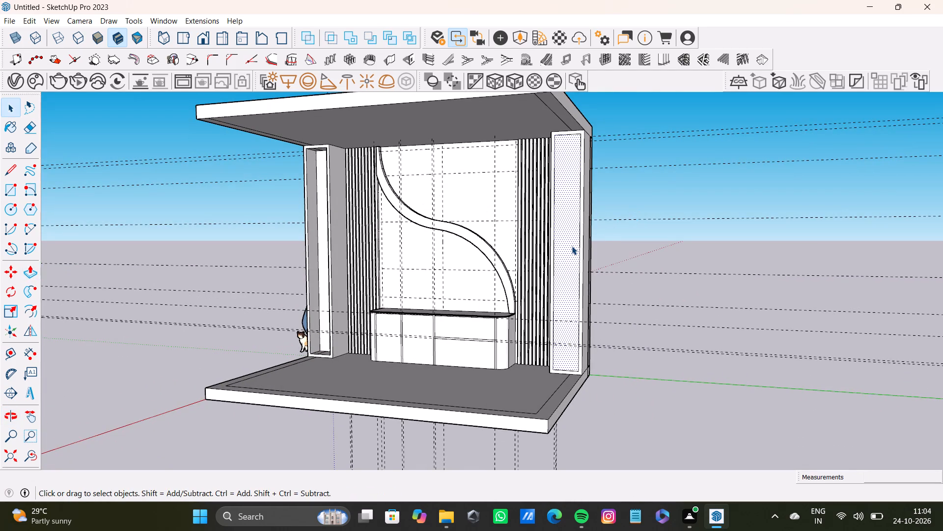
key(p)
drag(570, 272, 575, 271)
scroll(550, 289, down, 8)
middle_drag(534, 303, 557, 298)
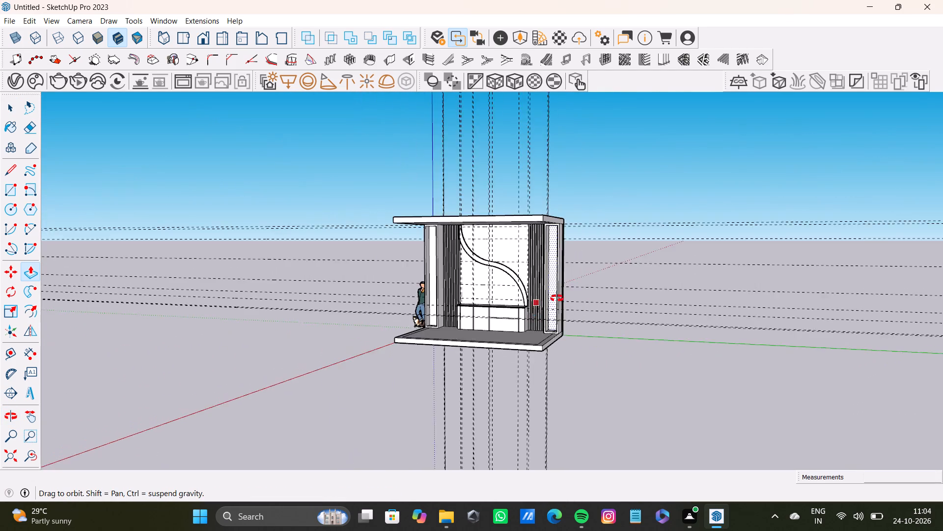
middle_drag(557, 298, 459, 254)
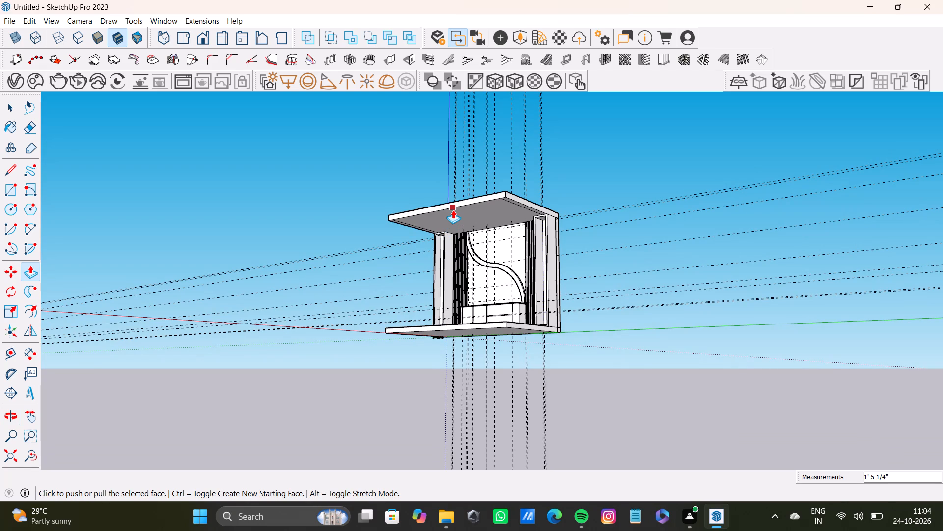
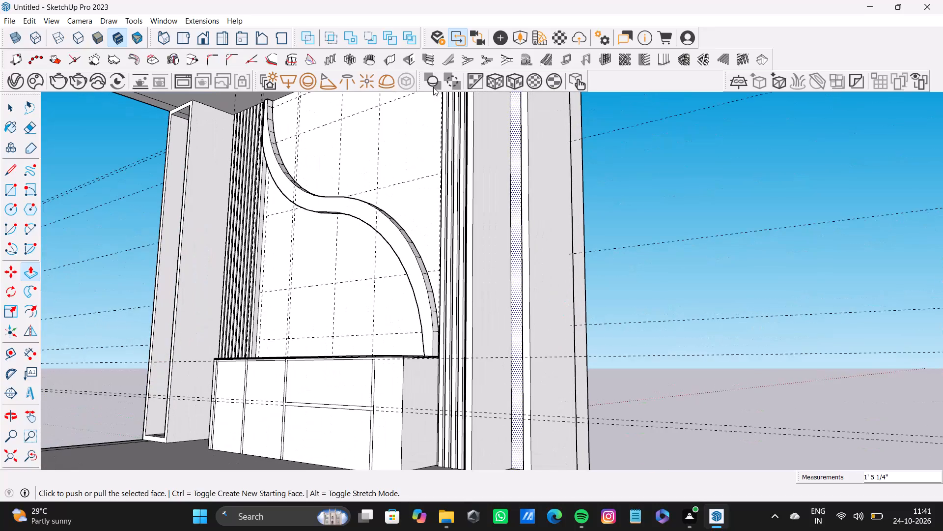
Copy the top depth edge of the left column recess's inner side down to its bottom, dividing the height into 6 equal spaces.
scroll(319, 242, down, 14)
shift+scroll(333, 254, up, 1)
shift+middle_drag(336, 253, 492, 428)
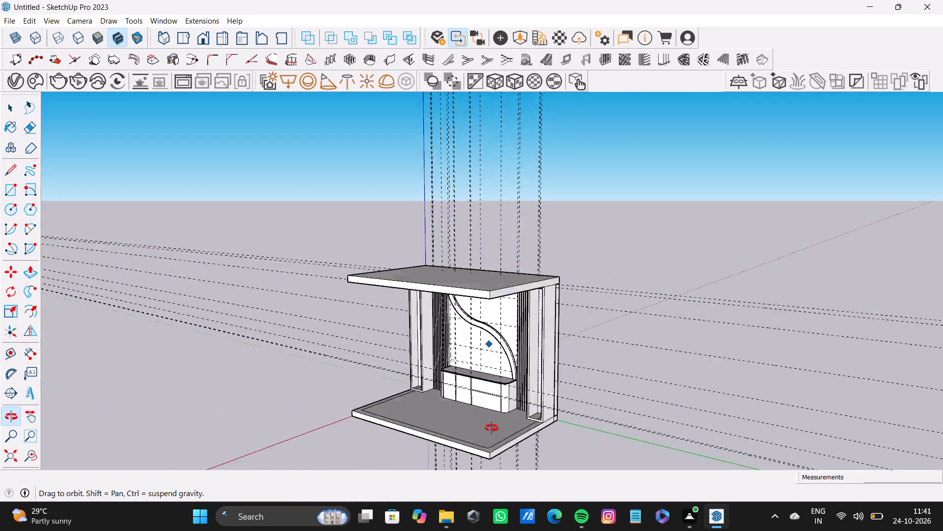
shift+middle_drag(492, 428, 562, 421)
middle_drag(561, 418, 553, 347)
scroll(505, 307, up, 8)
middle_drag(491, 306, 535, 286)
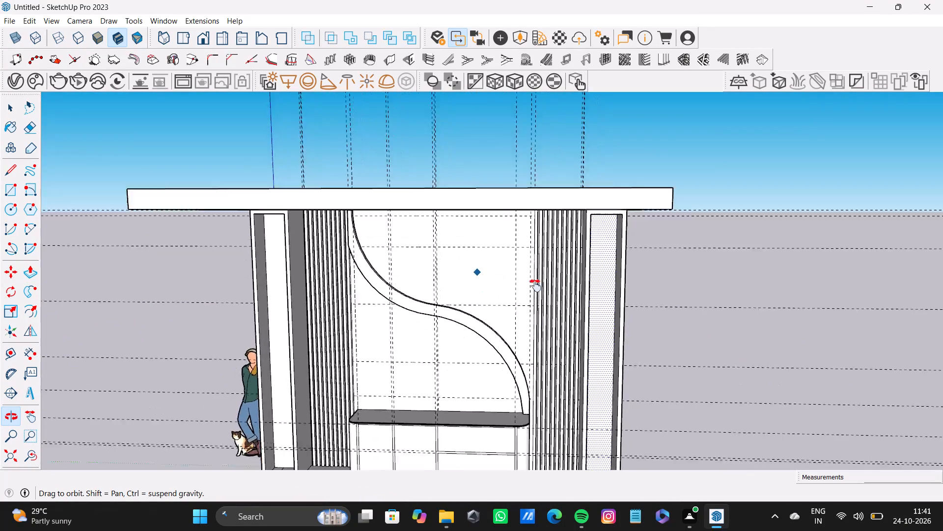
middle_drag(535, 286, 555, 268)
key(space)
scroll(386, 291, down, 4)
shift+middle_drag(384, 291, 587, 205)
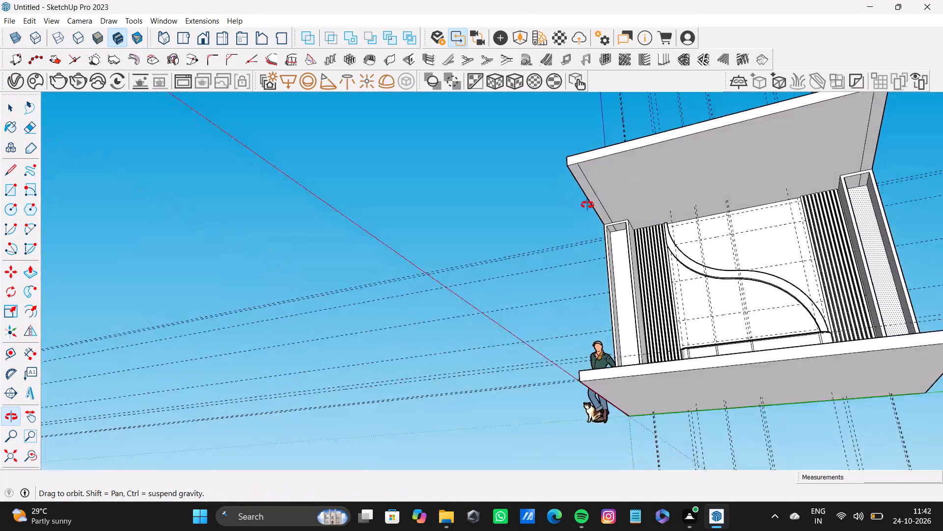
shift+middle_drag(587, 205, 477, 265)
scroll(496, 242, up, 4)
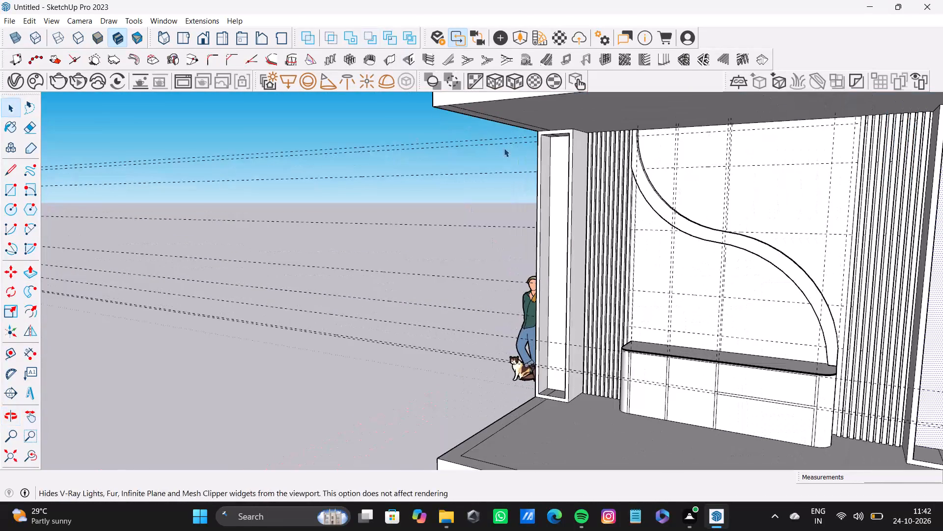
shift+middle_drag(504, 148, 286, 131)
scroll(364, 128, up, 6)
shift+middle_drag(382, 131, 391, 121)
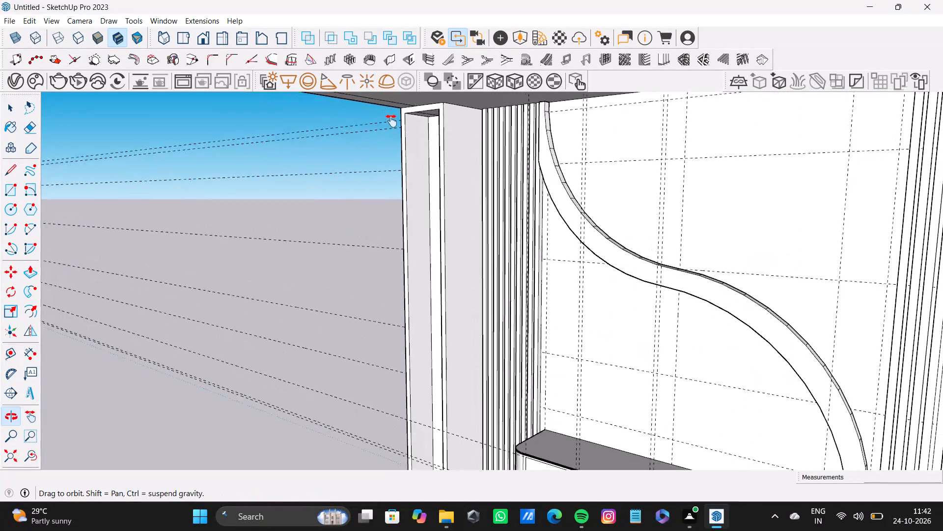
shift+middle_drag(391, 121, 393, 119)
scroll(399, 118, up, 6)
click(427, 101)
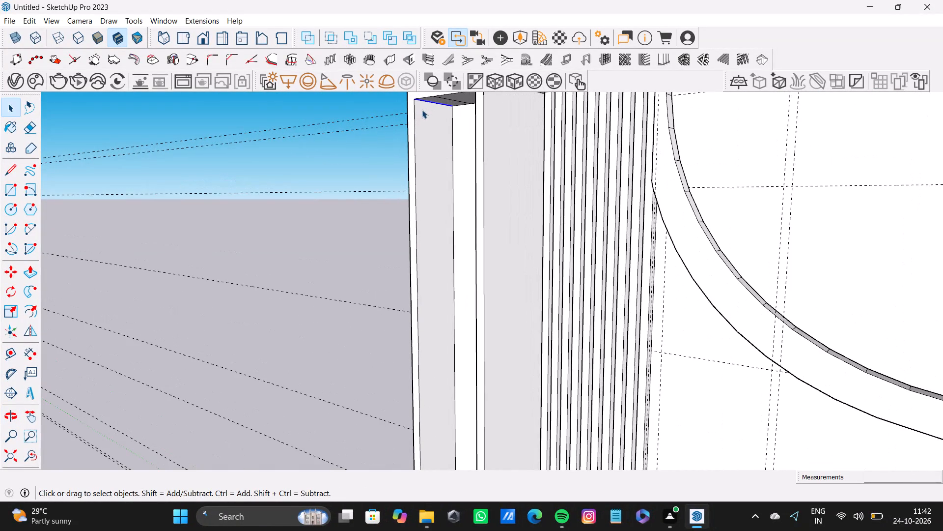
key(m)
ctrl+click(417, 101)
scroll(439, 271, down, 3)
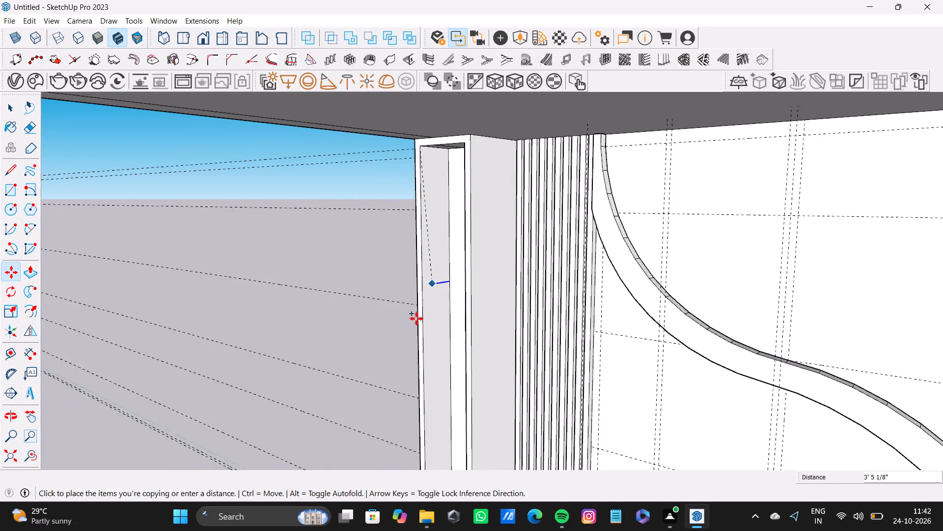
shift+middle_drag(416, 319, 466, 152)
scroll(442, 301, up, 4)
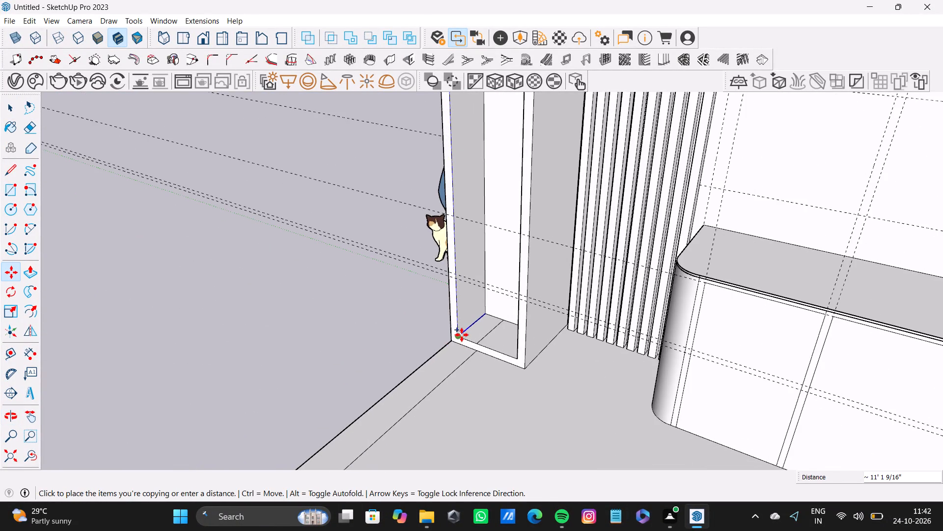
click(461, 335)
key(slash)
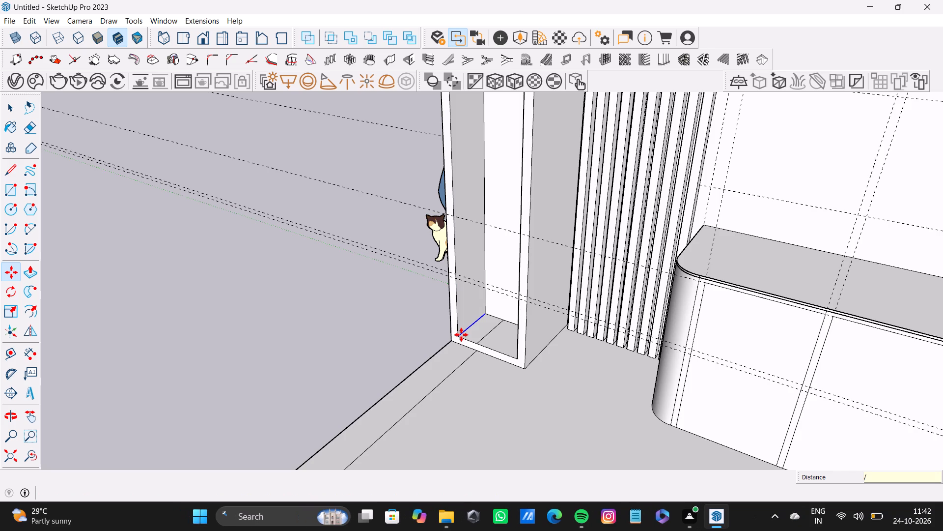
key(6)
key(Return)
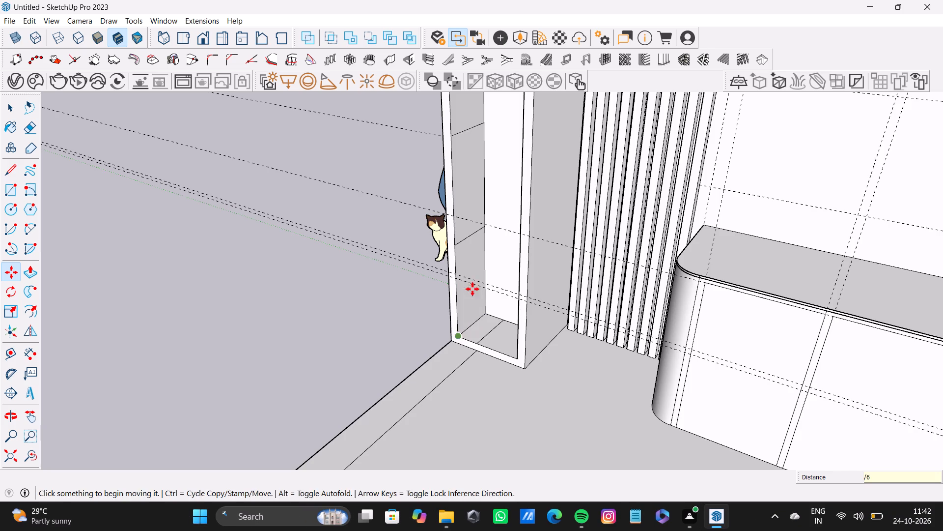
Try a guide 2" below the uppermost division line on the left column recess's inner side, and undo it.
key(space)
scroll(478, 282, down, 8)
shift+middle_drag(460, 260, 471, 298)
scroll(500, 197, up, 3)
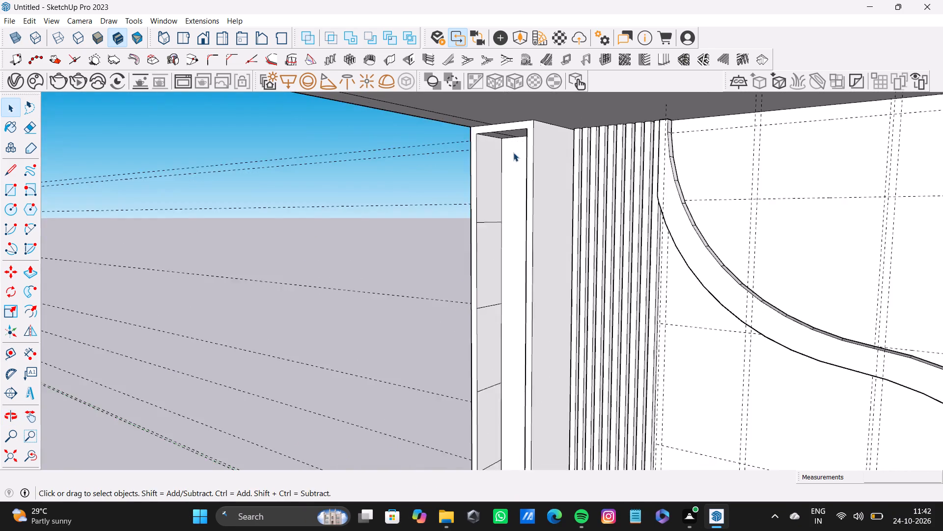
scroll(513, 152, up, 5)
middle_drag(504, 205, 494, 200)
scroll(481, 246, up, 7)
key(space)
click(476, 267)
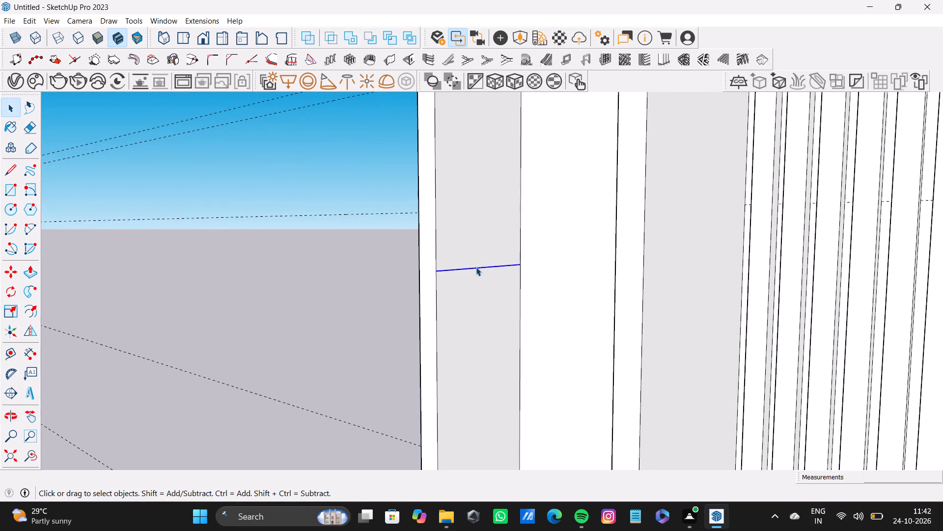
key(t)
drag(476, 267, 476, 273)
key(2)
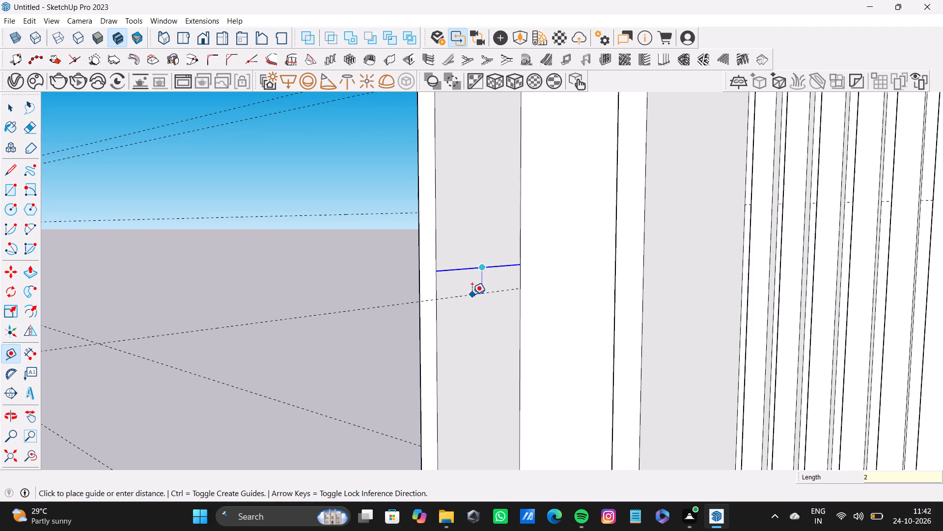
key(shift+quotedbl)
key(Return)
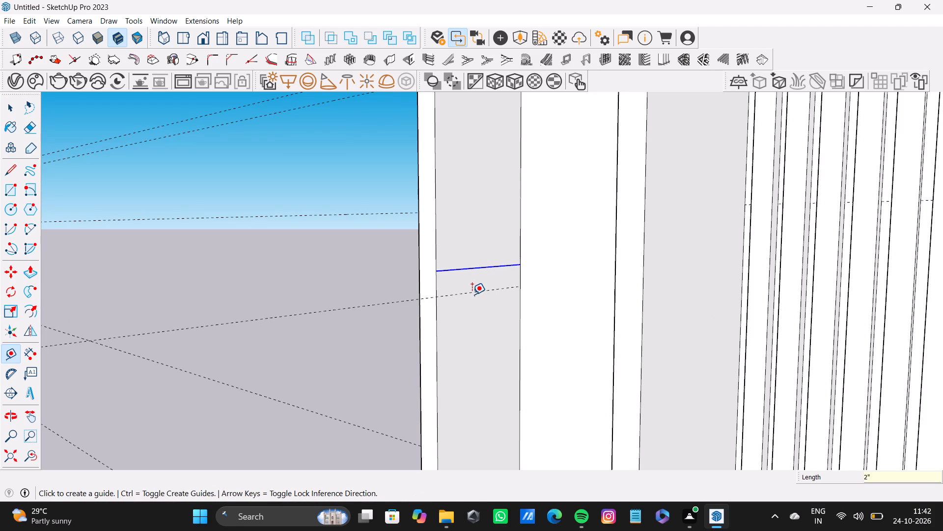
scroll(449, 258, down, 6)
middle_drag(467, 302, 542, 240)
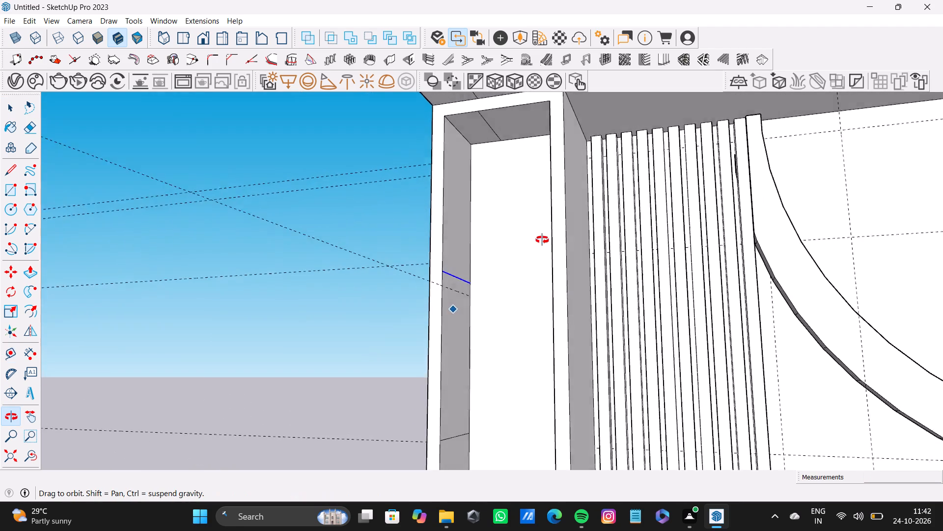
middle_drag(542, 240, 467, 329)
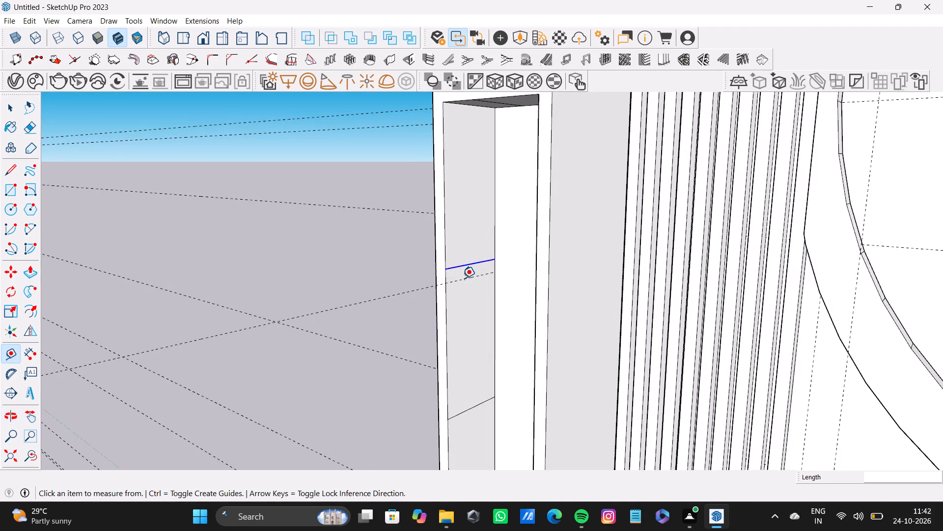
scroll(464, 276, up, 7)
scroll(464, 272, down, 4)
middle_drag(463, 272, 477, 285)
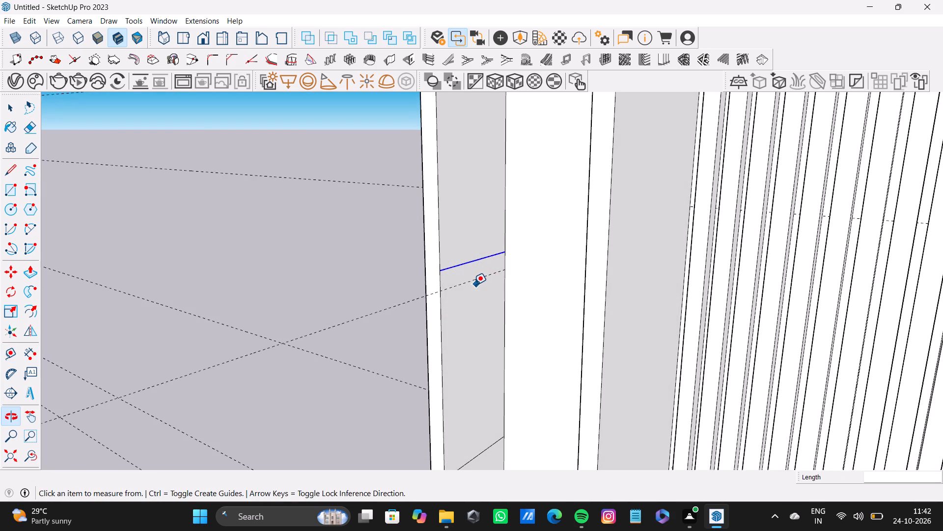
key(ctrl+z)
Place a guide 2" below the uppermost division line on the left column recess's inner side.
key(t)
scroll(476, 267, up, 4)
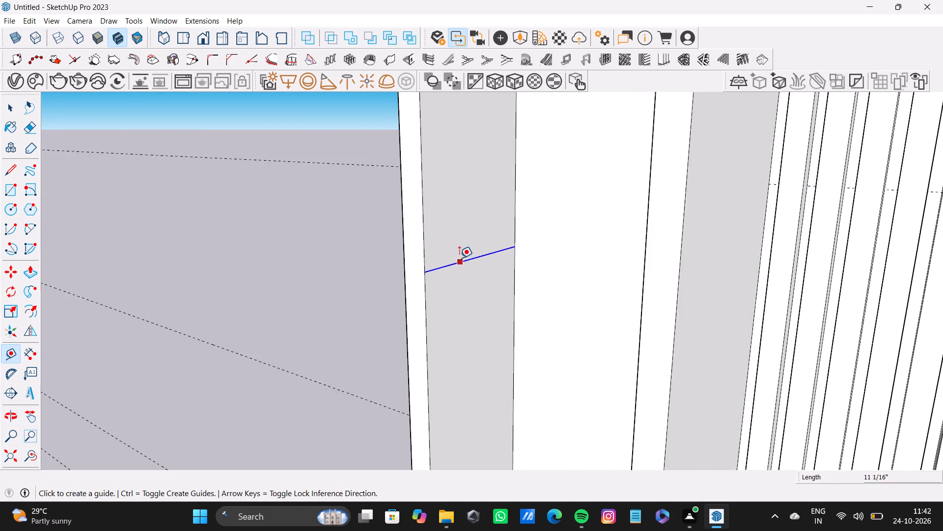
click(465, 264)
text(2")
key(Return)
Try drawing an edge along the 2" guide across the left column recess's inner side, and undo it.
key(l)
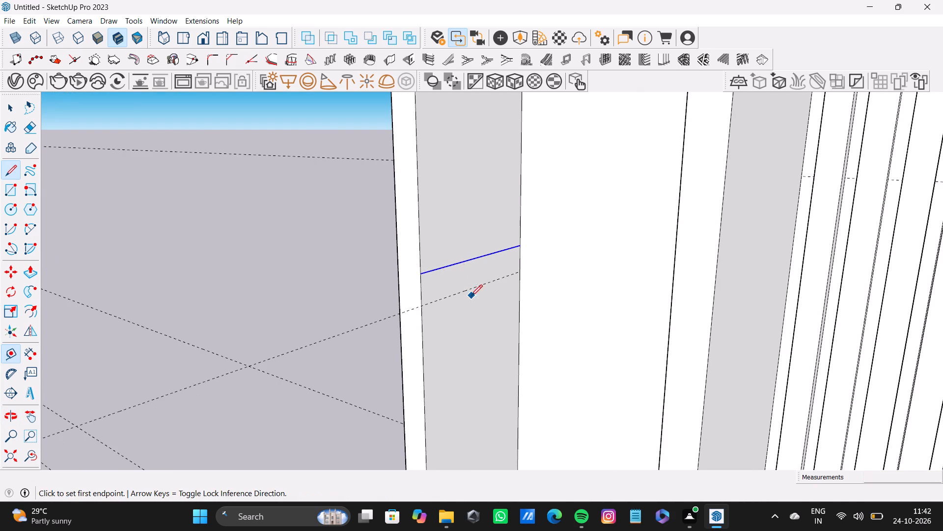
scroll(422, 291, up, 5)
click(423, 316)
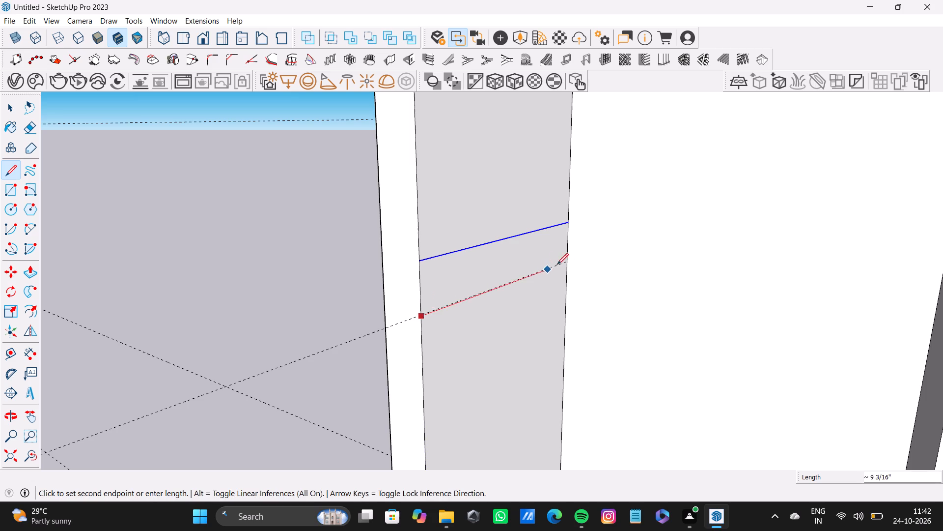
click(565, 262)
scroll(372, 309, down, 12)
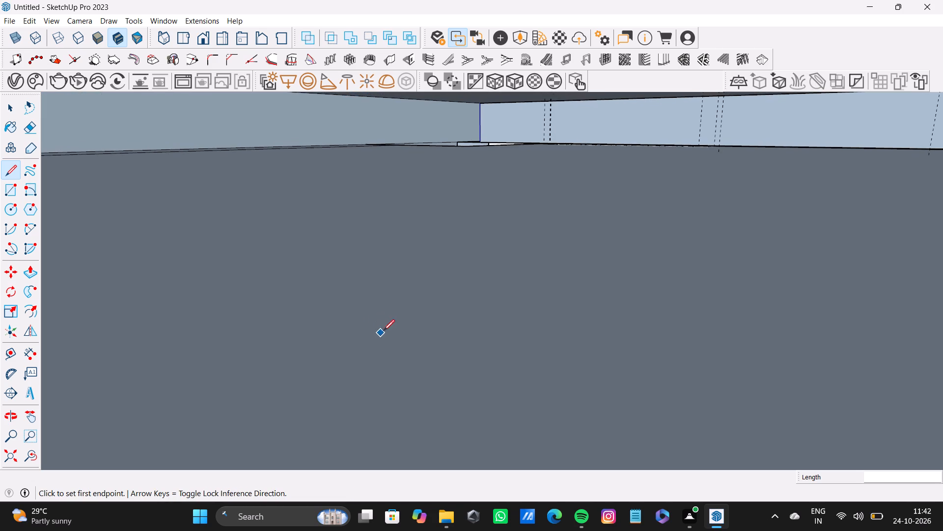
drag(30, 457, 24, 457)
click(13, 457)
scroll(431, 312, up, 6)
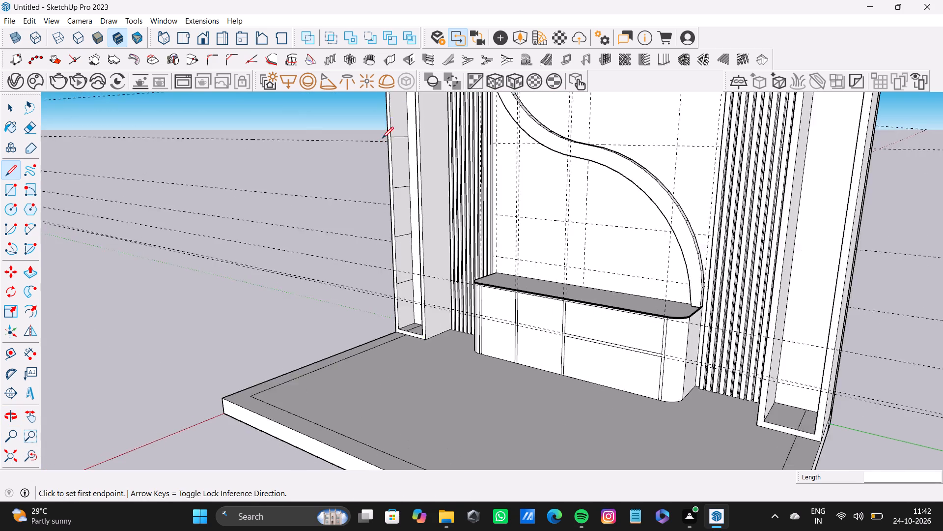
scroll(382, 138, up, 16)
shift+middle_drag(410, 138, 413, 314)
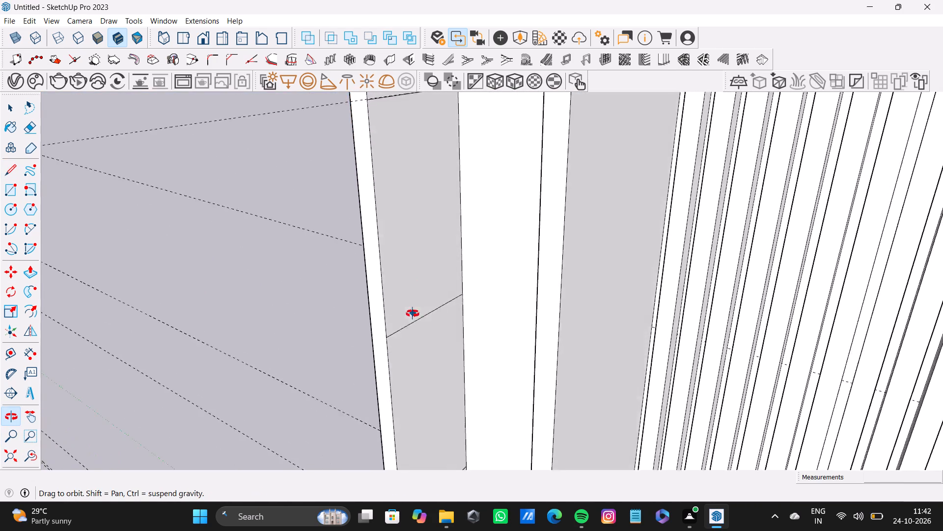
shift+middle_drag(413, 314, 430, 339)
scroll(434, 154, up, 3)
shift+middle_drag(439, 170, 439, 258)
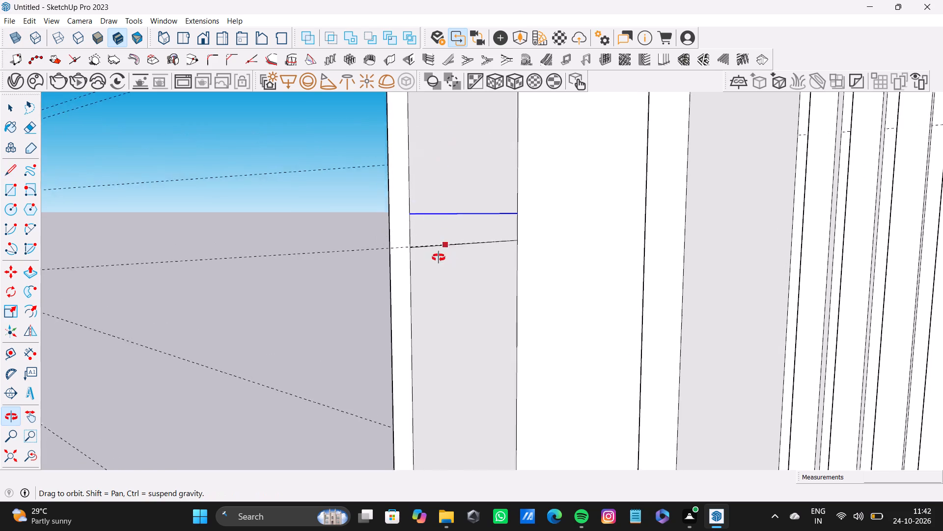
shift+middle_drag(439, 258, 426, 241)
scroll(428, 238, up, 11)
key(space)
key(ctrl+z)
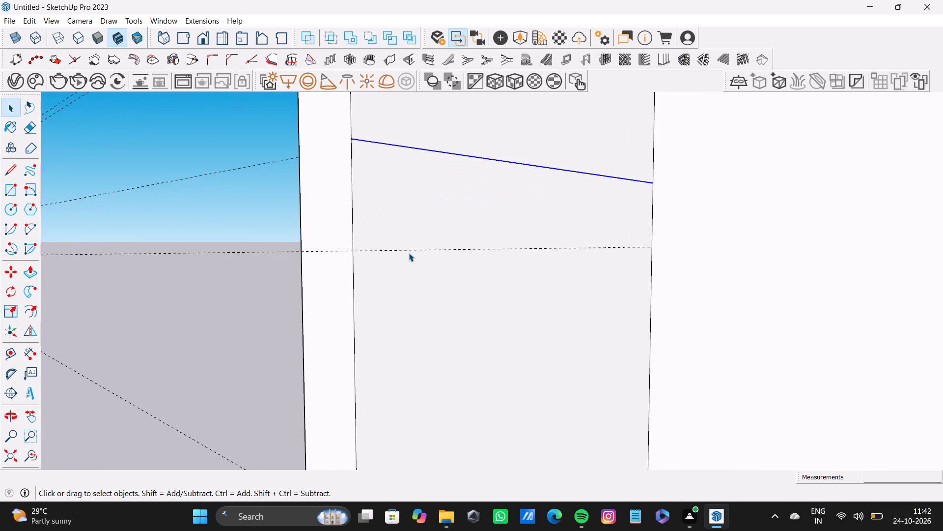
Draw an edge along the 2" guide across the recess's inner side, closing off a shelf strip under the uppermost division line.
key(l)
scroll(360, 256, up, 4)
click(351, 248)
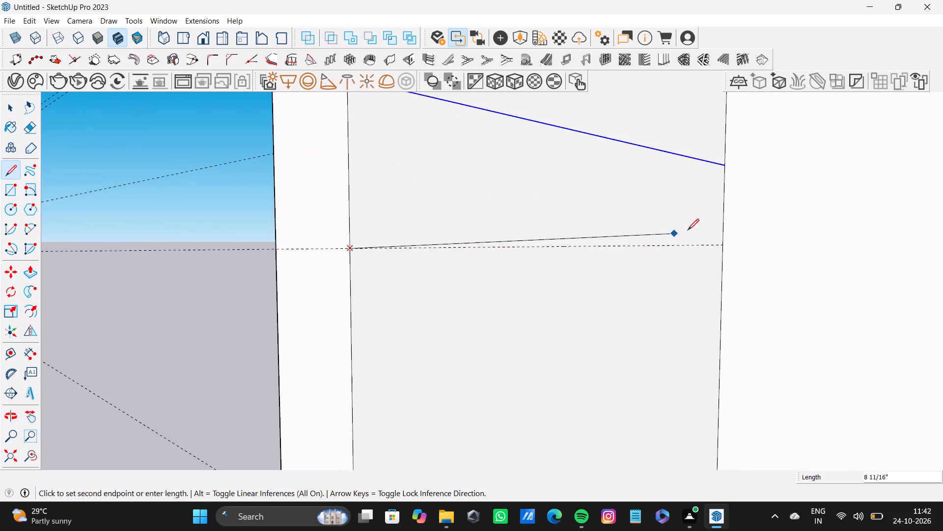
click(725, 241)
key(space)
Pull the uppermost 2" strip across the left column recess to its opposite side, forming a shelf.
scroll(500, 229, down, 9)
middle_drag(488, 244, 620, 272)
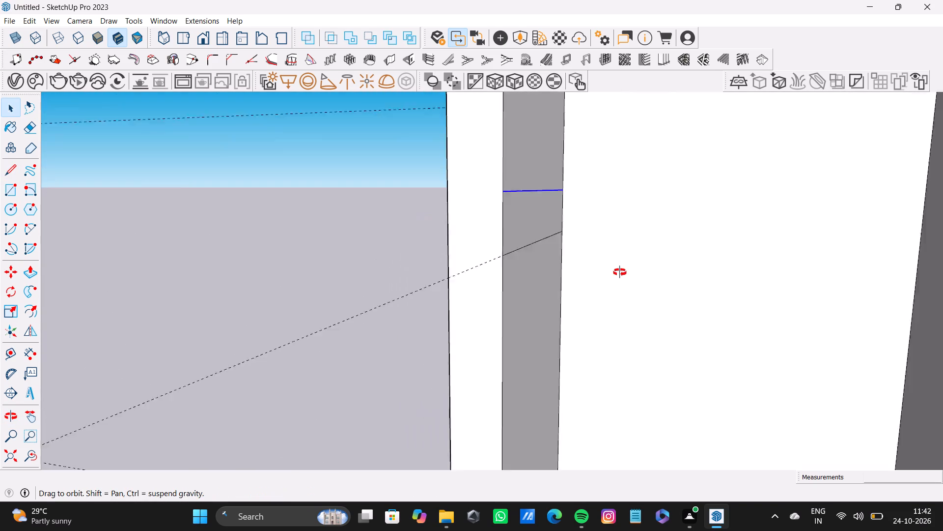
middle_drag(620, 272, 514, 240)
key(space)
click(458, 191)
key(p)
drag(458, 191, 636, 220)
scroll(623, 231, down, 9)
shift+middle_drag(601, 244, 627, 247)
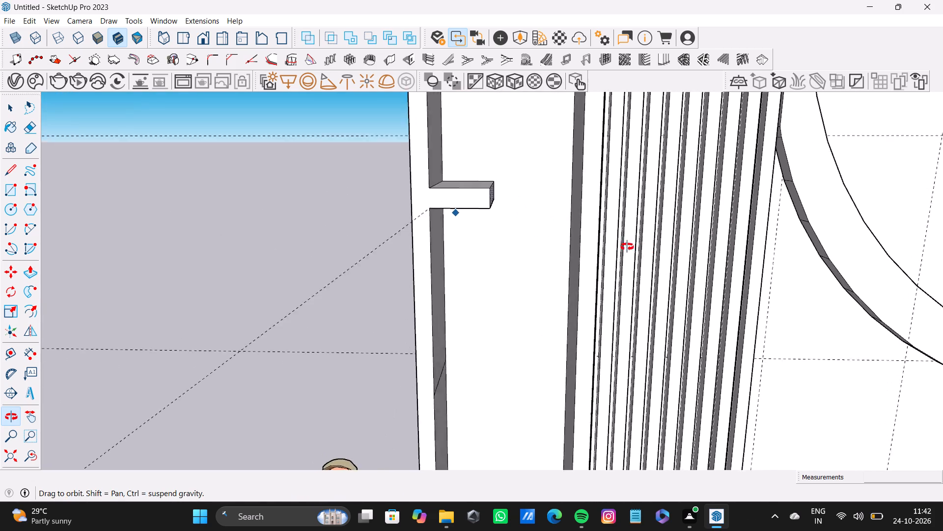
shift+middle_drag(627, 247, 623, 239)
scroll(526, 210, up, 4)
drag(461, 188, 640, 210)
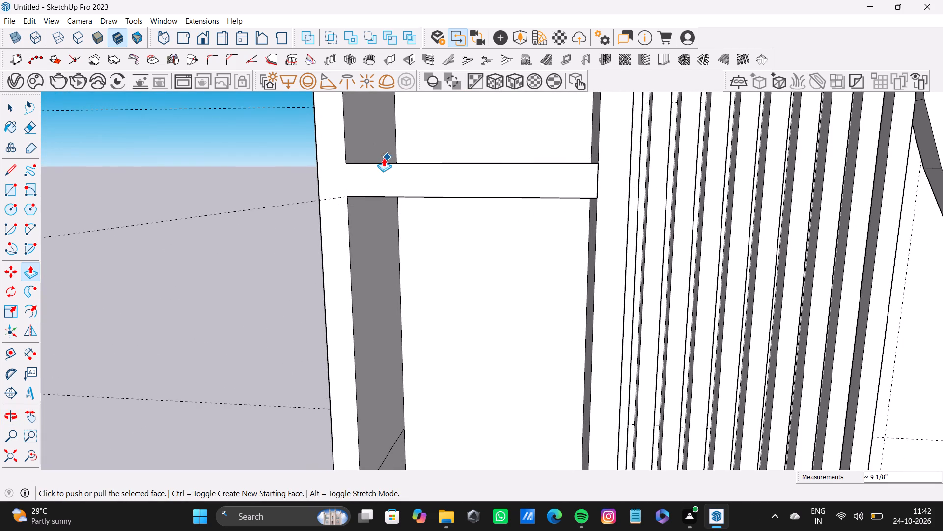
Draw a short vertical edge where the new shelf's front meets the left column's outer border.
key(l)
drag(346, 160, 346, 165)
drag(346, 177, 348, 195)
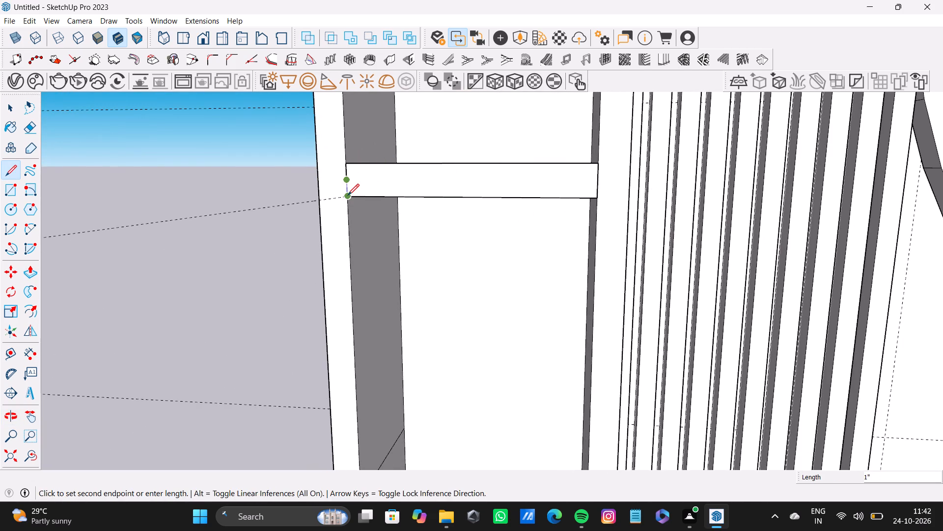
click(348, 195)
key(space)
Place a guide 2" below the next division line down on the left column recess's inner side.
scroll(366, 195, down, 9)
shift+middle_drag(383, 217, 353, 139)
shift+scroll(376, 223, up, 2)
middle_drag(408, 237, 399, 235)
key(t)
scroll(399, 238, up, 5)
click(395, 262)
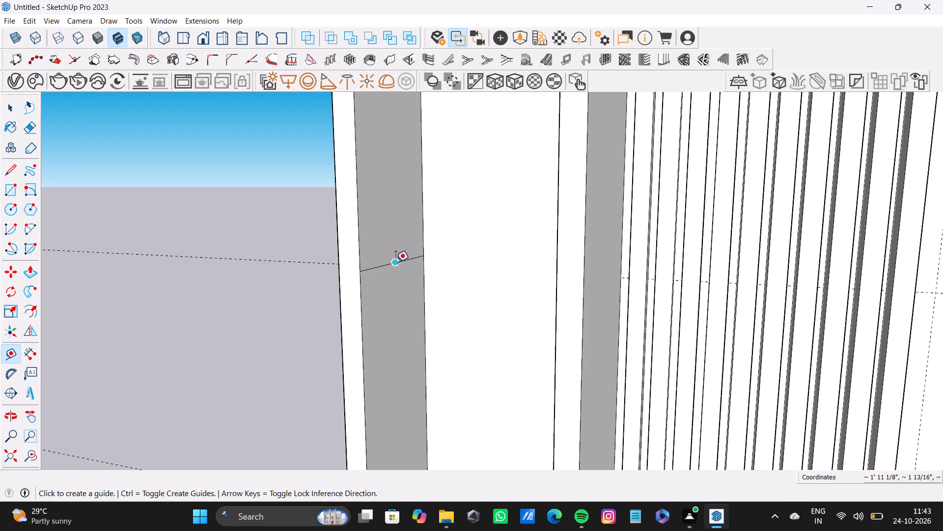
scroll(401, 291, down, 3)
shift+middle_drag(400, 287, 445, 229)
scroll(450, 228, up, 3)
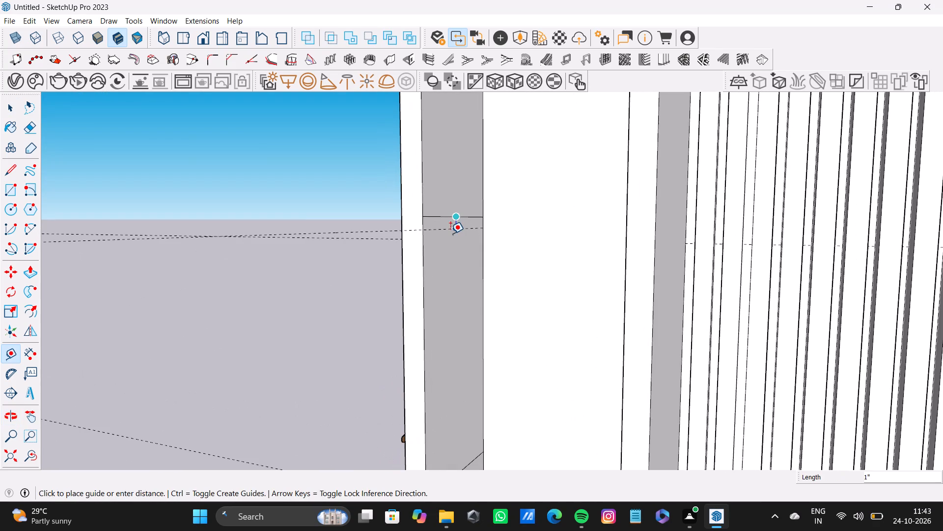
key(2)
key(shift+quotedbl)
key(Return)
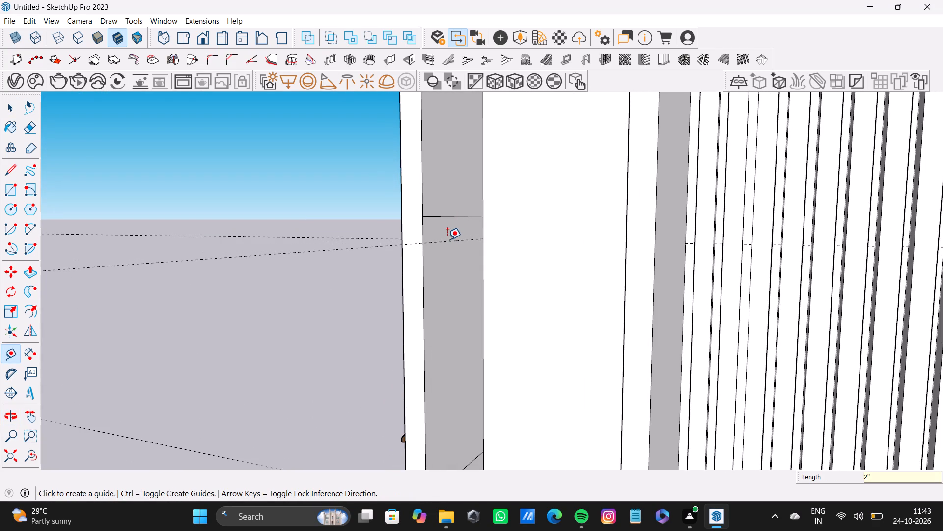
Draw an edge along the second 2" guide across the recess's inner side, closing off another shelf strip.
key(l)
scroll(425, 240, up, 7)
click(420, 245)
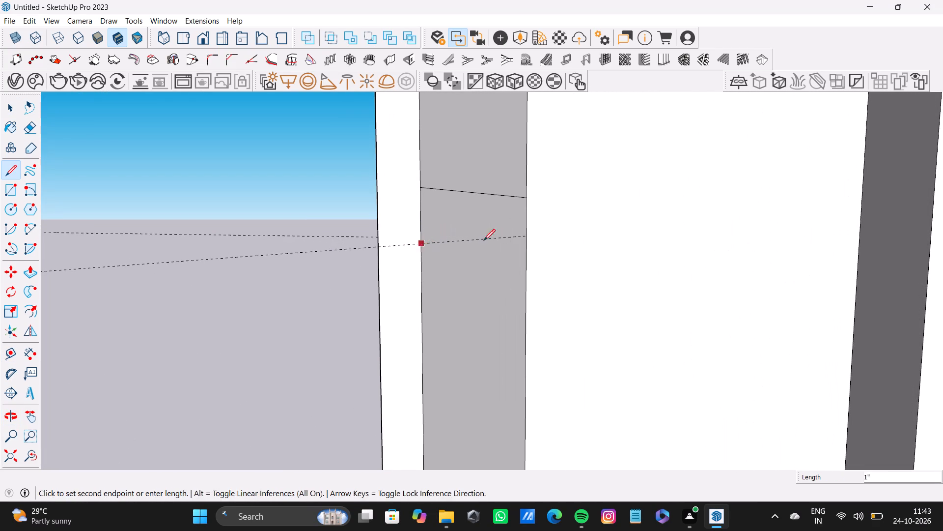
click(529, 236)
key(space)
Pull the second 2" strip from the top across the left column recess to its opposite side, forming a shelf.
click(486, 219)
key(p)
drag(486, 219, 580, 236)
scroll(582, 239, down, 10)
middle_drag(578, 249, 571, 260)
scroll(485, 228, up, 3)
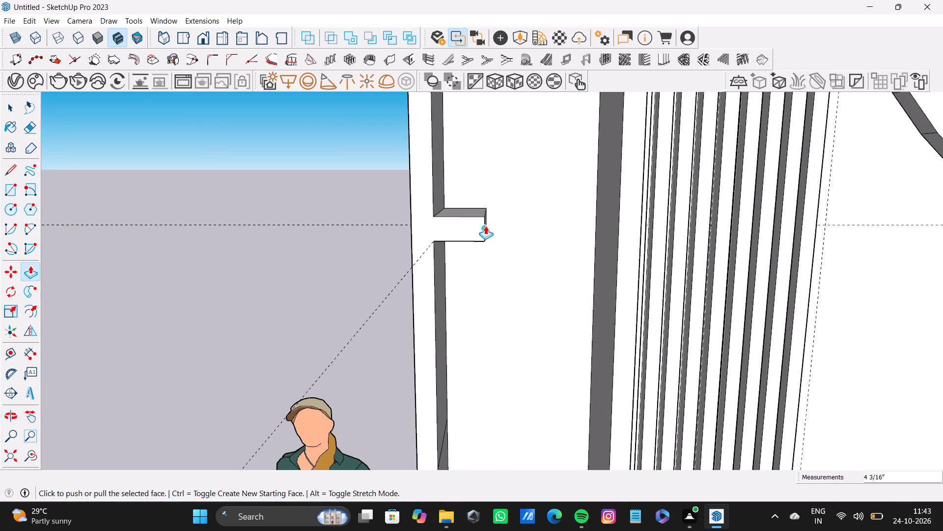
drag(485, 226, 650, 242)
Draw a short vertical edge where the second shelf's front meets the left column's outer border.
key(space)
key(l)
scroll(445, 210, up, 3)
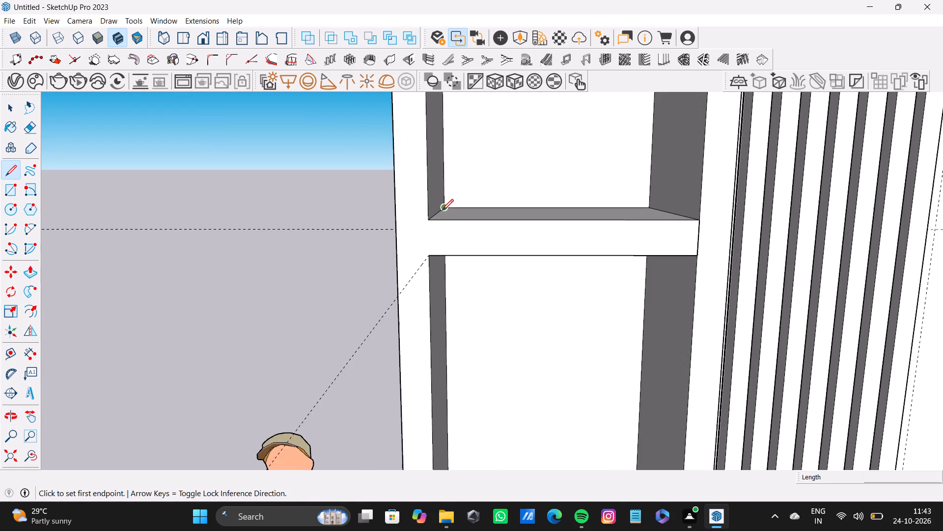
click(430, 223)
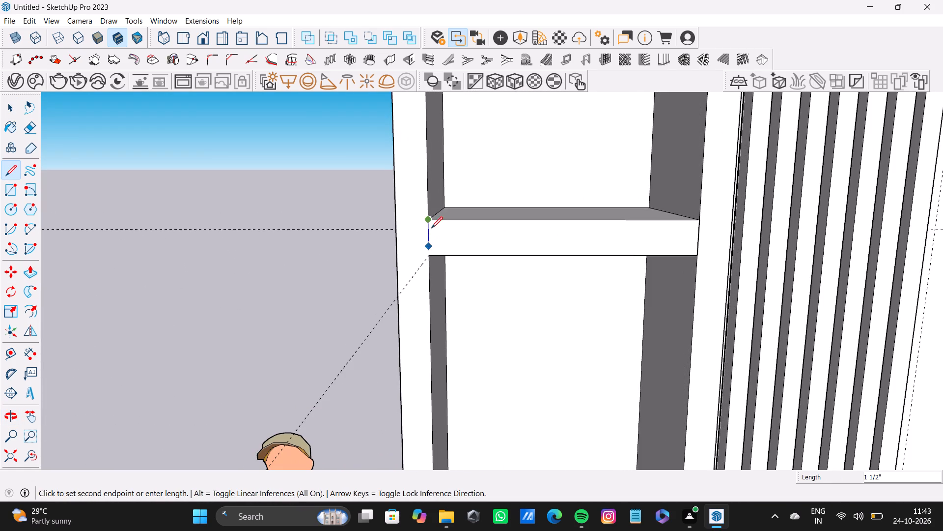
click(428, 259)
scroll(456, 248, down, 13)
key(space)
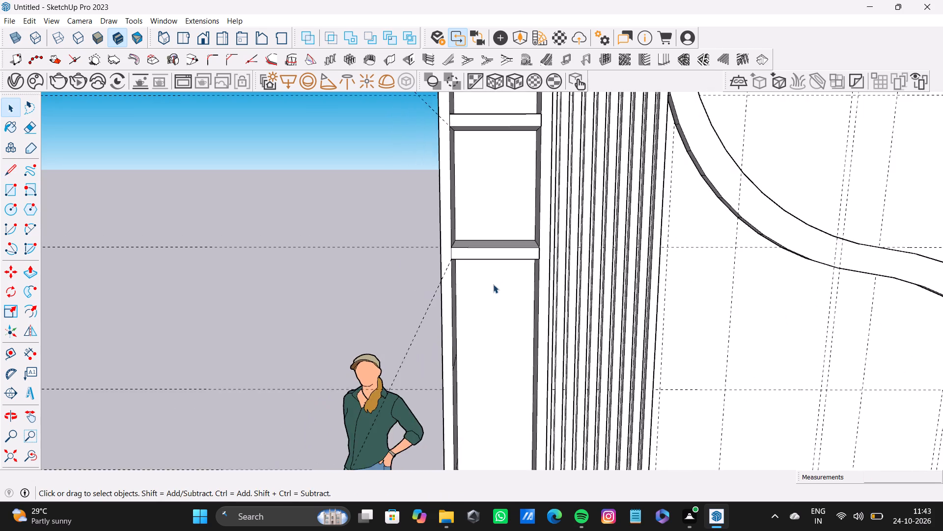
Place a guide 2" below the third division line on the left column recess's inner side.
middle_drag(493, 286, 402, 177)
scroll(445, 235, up, 4)
middle_drag(443, 246, 424, 242)
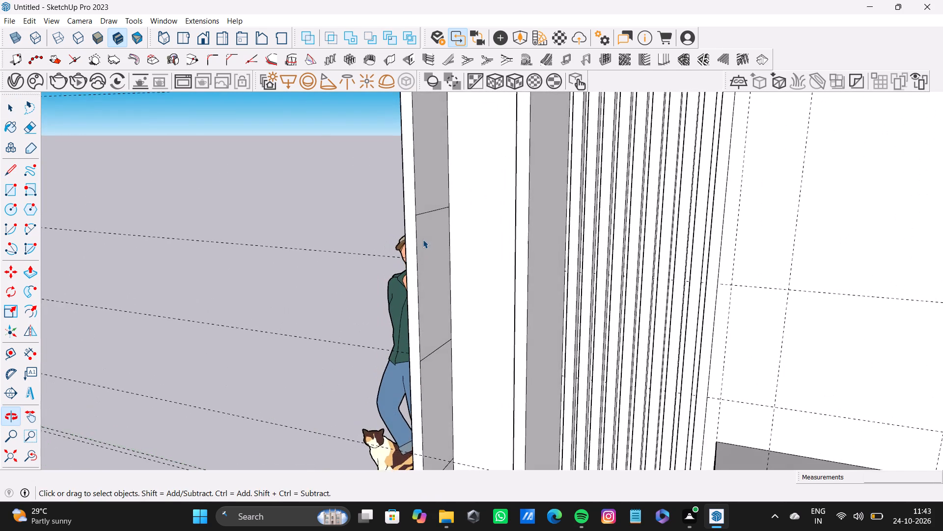
key(t)
scroll(423, 239, up, 4)
click(428, 198)
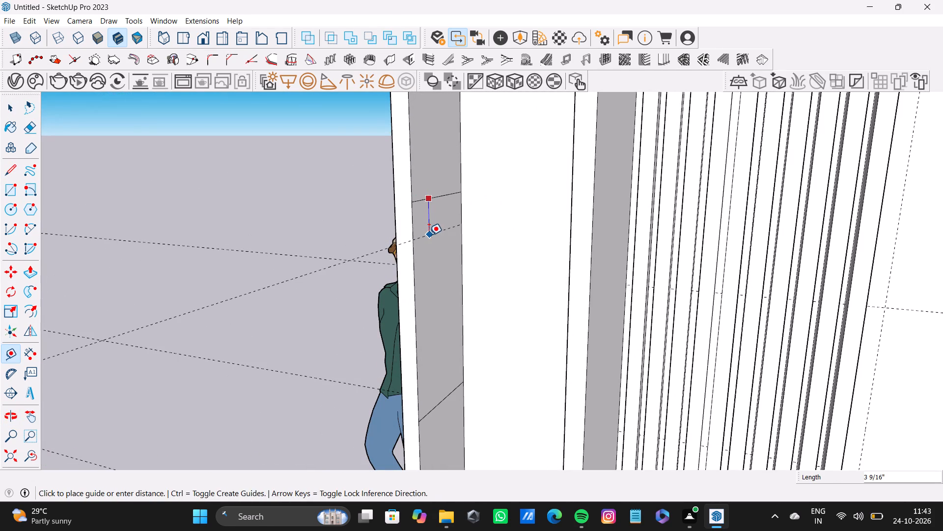
key(2)
key(shift+quotedbl)
key(Return)
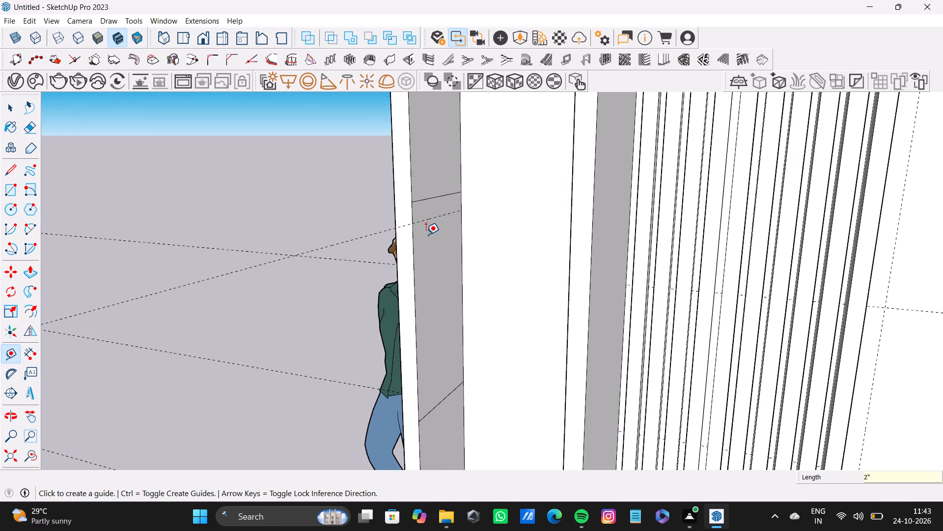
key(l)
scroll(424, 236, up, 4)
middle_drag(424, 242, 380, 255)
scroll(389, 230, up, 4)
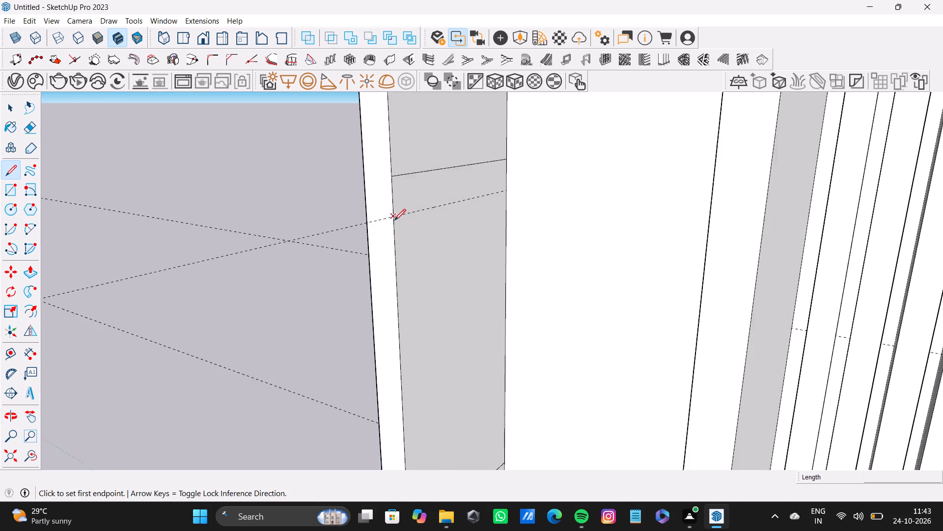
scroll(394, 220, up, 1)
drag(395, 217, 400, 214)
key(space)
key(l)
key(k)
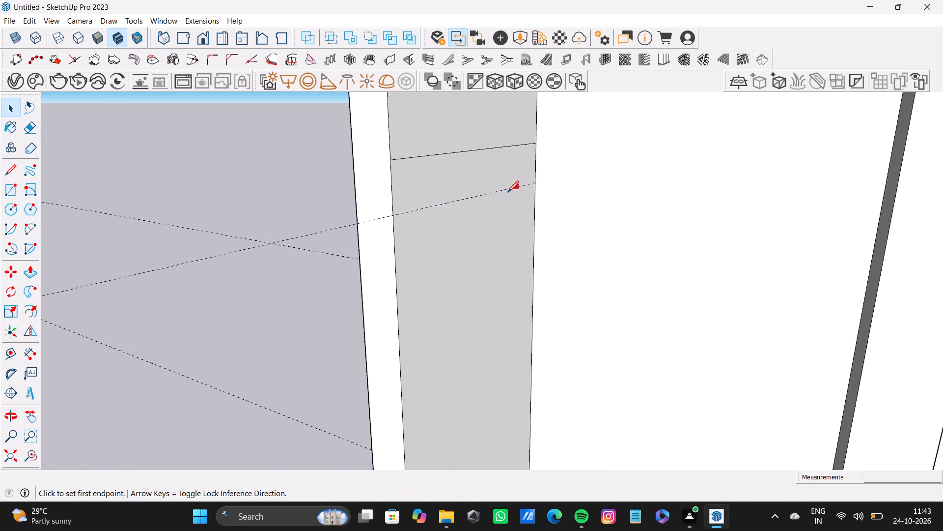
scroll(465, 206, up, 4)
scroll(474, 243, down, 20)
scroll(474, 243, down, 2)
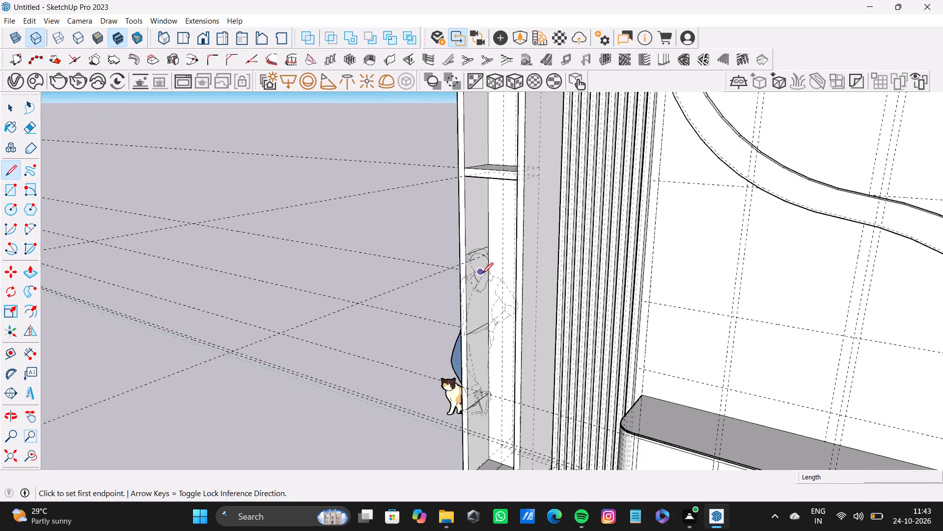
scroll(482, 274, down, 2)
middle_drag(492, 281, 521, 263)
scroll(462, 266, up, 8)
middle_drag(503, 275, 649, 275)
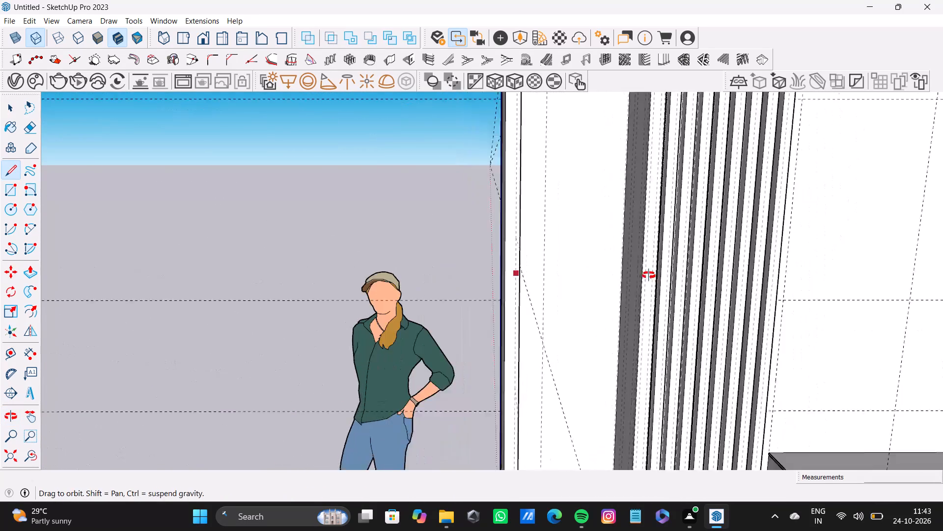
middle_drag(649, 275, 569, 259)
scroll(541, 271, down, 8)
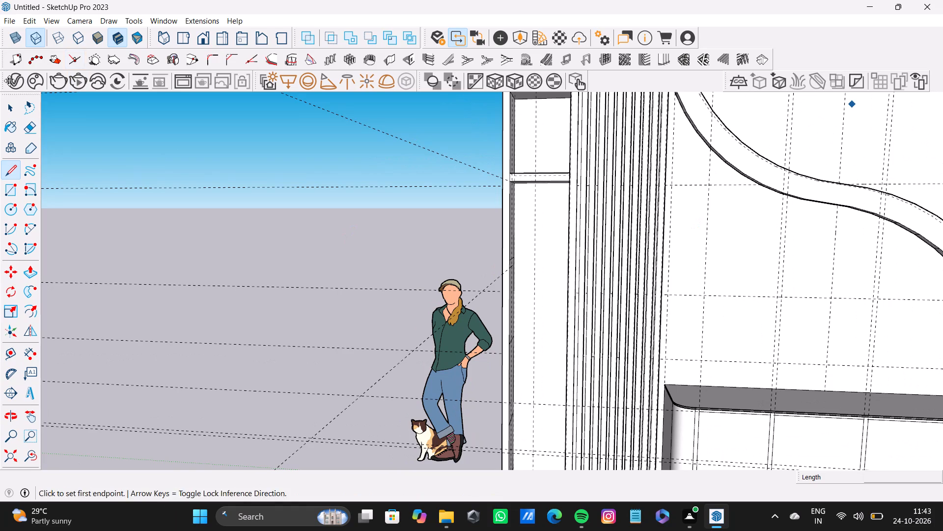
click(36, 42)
Draw an edge along the third 2" guide across the recess's inner side, closing off the shelf strip.
scroll(400, 257, down, 2)
middle_drag(527, 300, 490, 288)
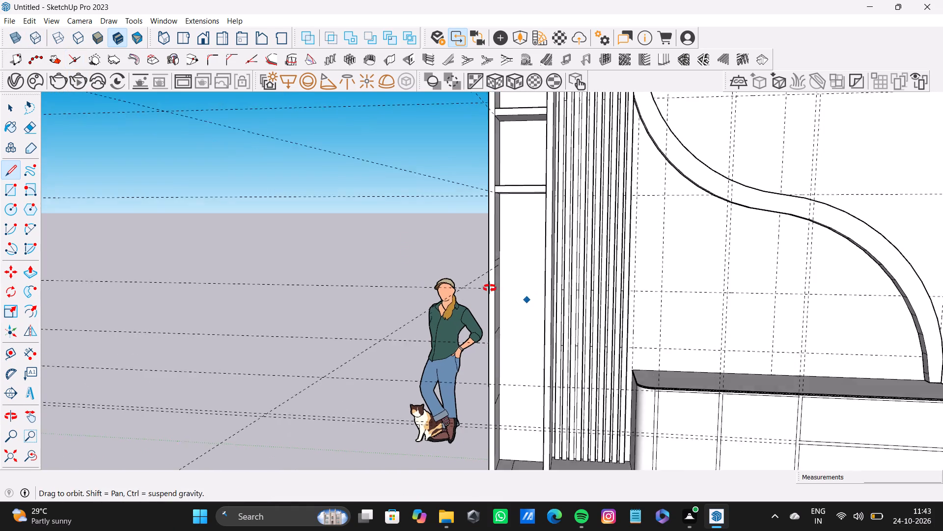
middle_drag(490, 288, 429, 292)
scroll(450, 277, up, 10)
middle_drag(506, 269, 459, 259)
scroll(466, 255, up, 6)
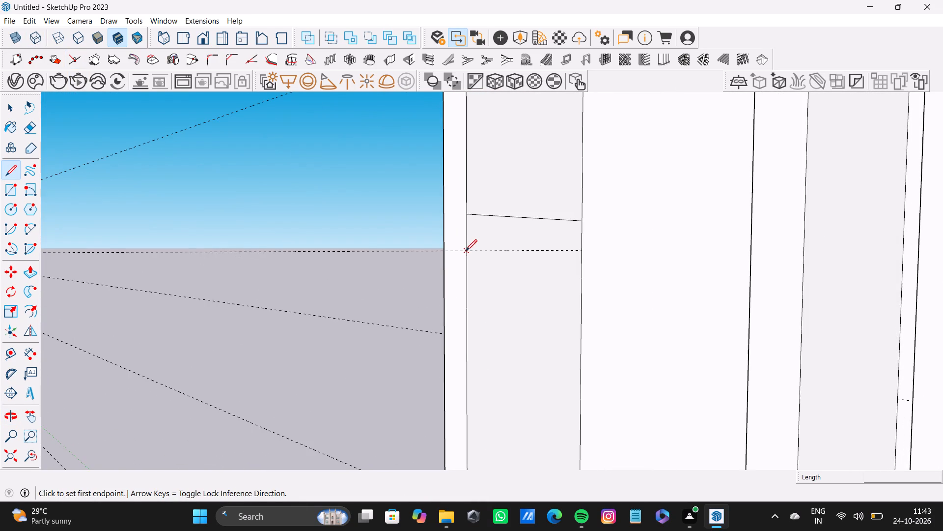
click(466, 251)
click(581, 250)
Pull the third 2" strip across the left column recess to its opposite side, forming a shelf.
key(space)
click(534, 240)
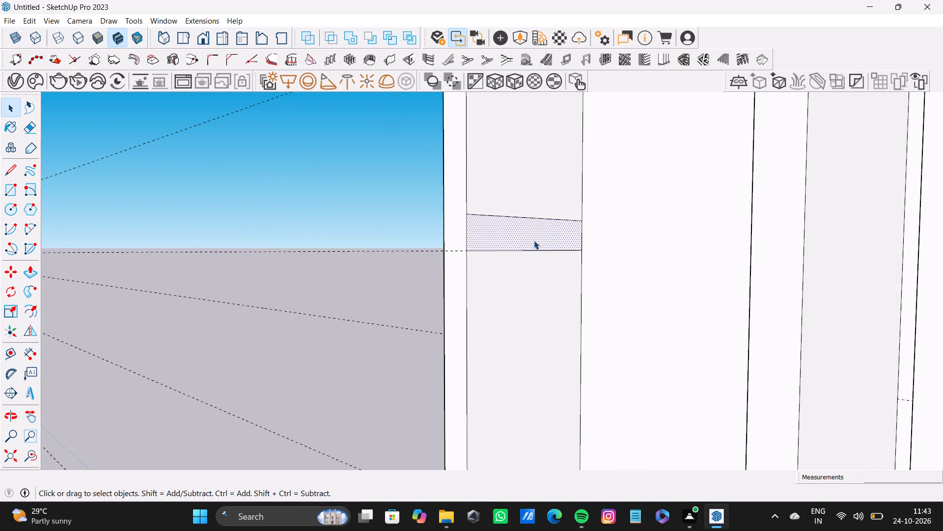
key(p)
drag(534, 240, 638, 265)
scroll(618, 283, down, 9)
middle_drag(539, 311, 602, 294)
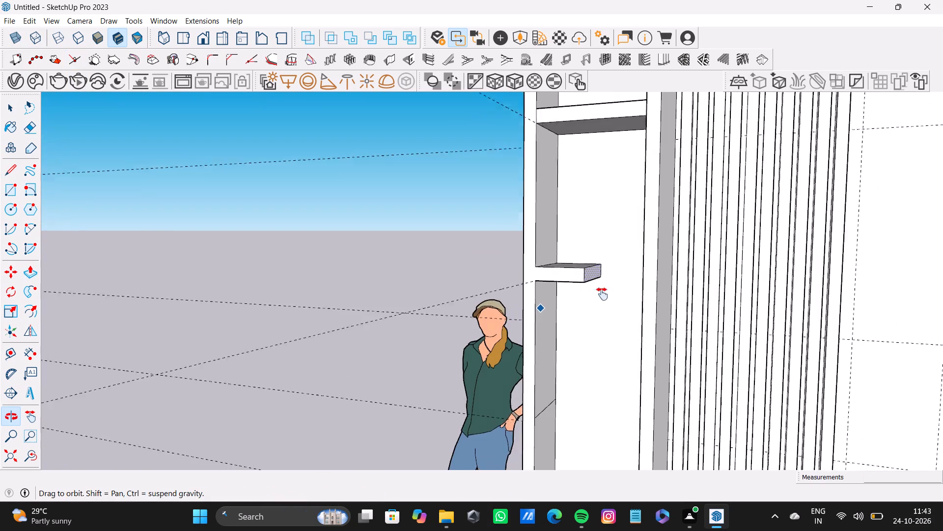
middle_drag(602, 294, 579, 295)
drag(526, 248, 592, 259)
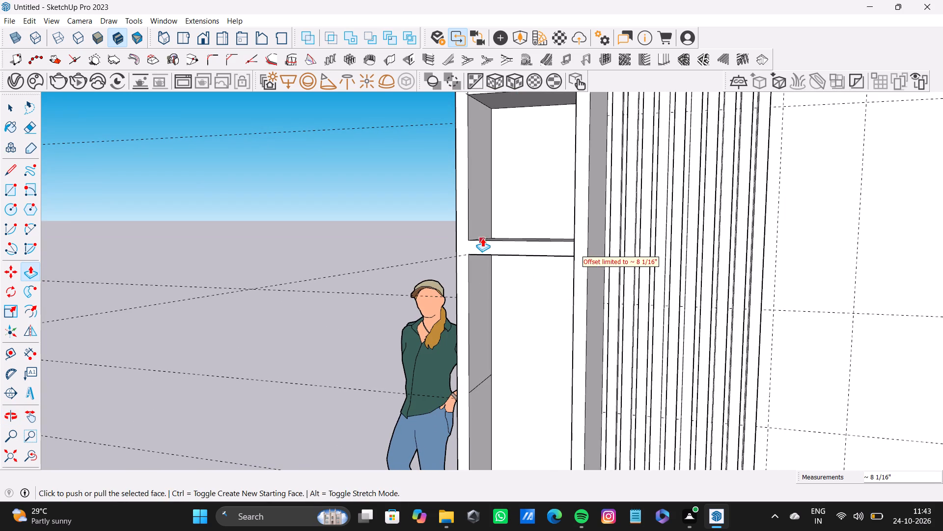
Draw a short vertical edge where the third shelf's front meets the left column's outer border.
key(space)
key(l)
scroll(438, 240, up, 6)
click(482, 240)
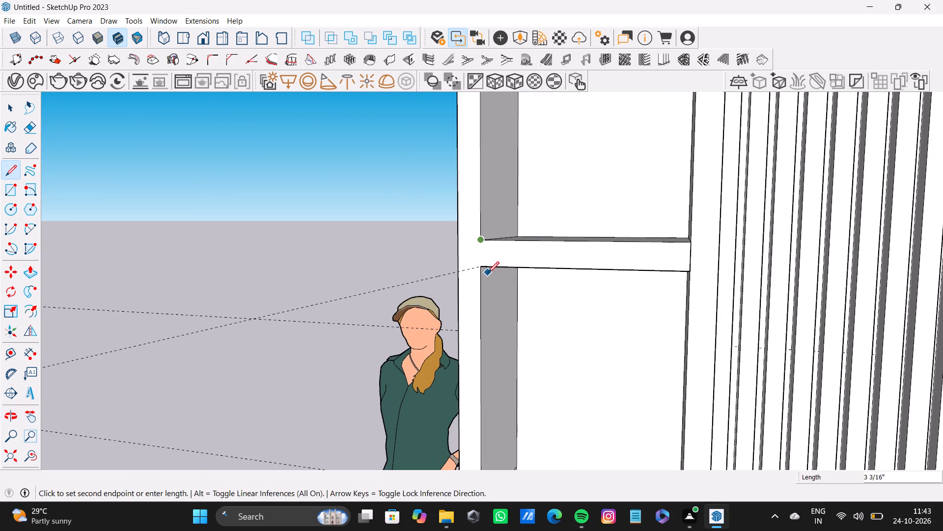
click(487, 267)
key(space)
scroll(488, 282, down, 12)
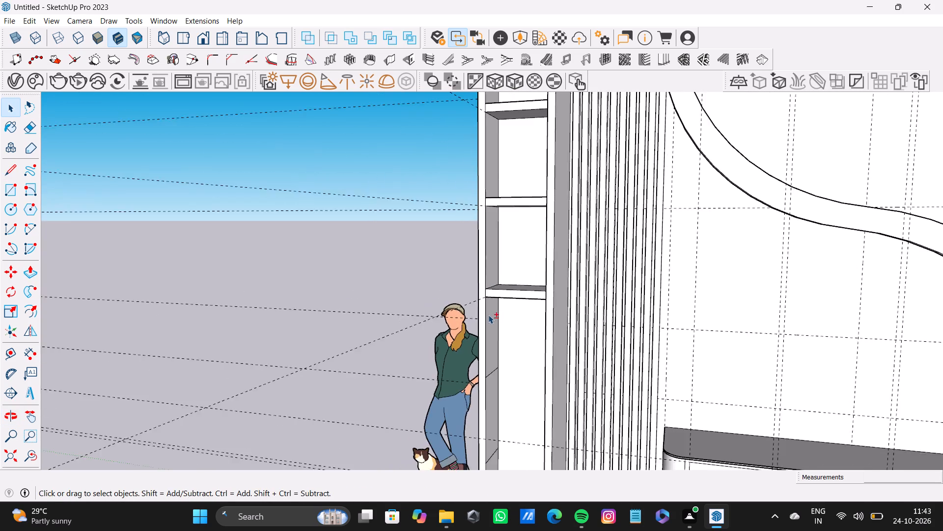
Close off a fourth shelf strip on the recess's inner side with an edge along a guide 2" below the fourth division line.
shift+middle_drag(488, 315, 466, 229)
scroll(485, 326, up, 7)
middle_drag(487, 321, 469, 321)
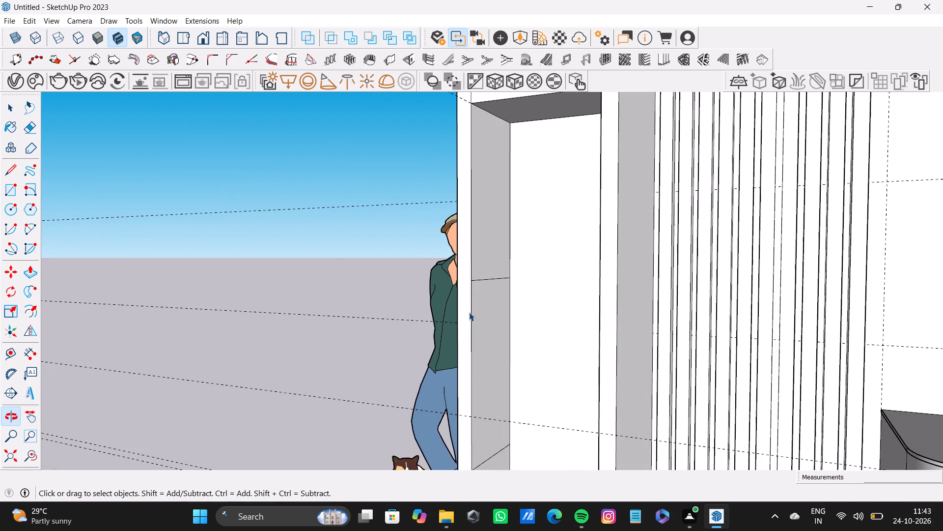
key(t)
scroll(470, 284, up, 8)
click(488, 280)
key(2)
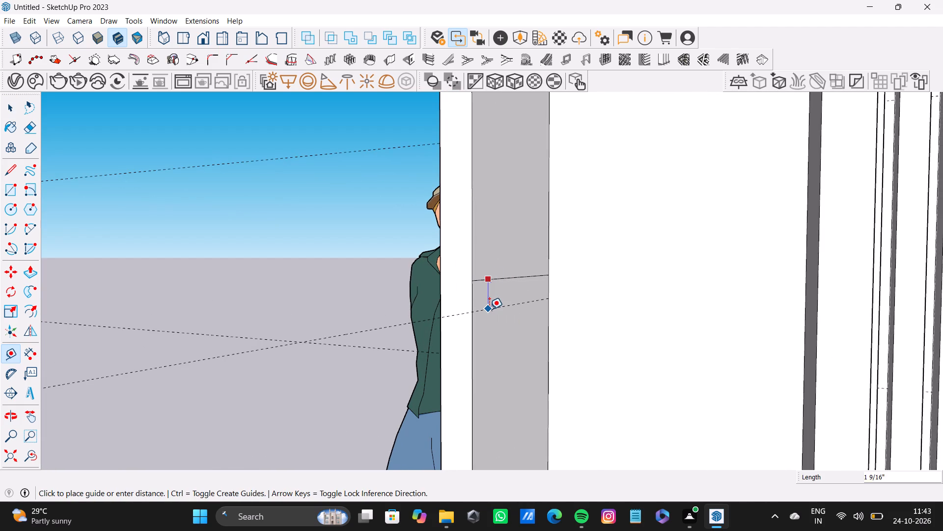
key(shift+quotedbl)
key(Return)
key(l)
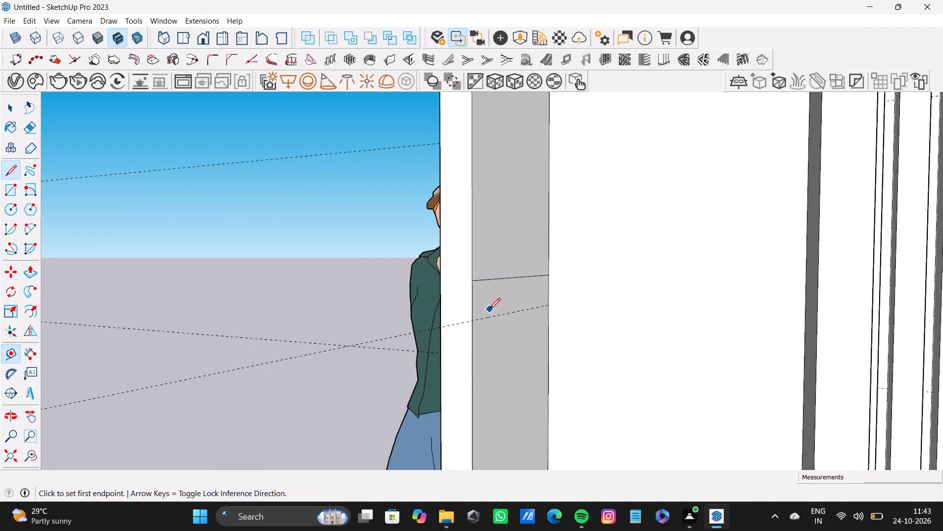
click(472, 320)
click(551, 306)
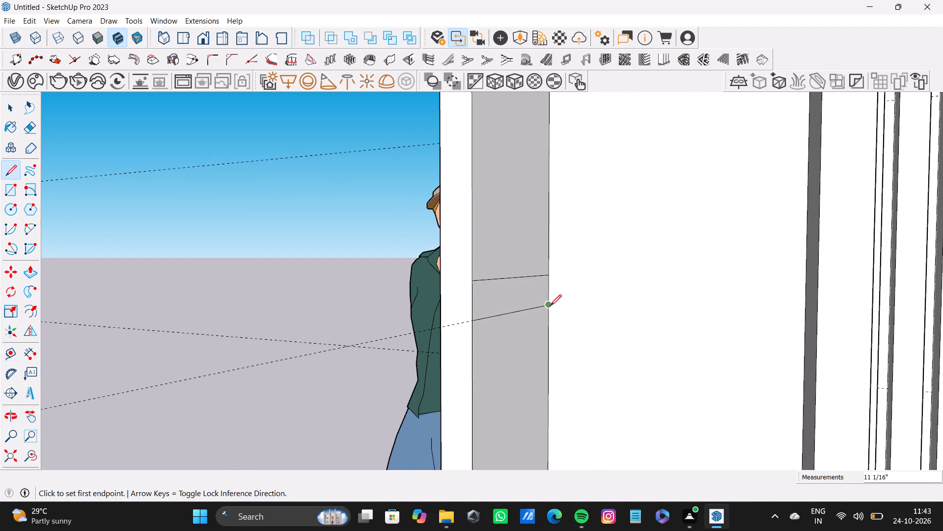
Pull the fourth 2" strip across the left column recess to its opposite side, forming a shelf.
key(space)
click(501, 306)
key(p)
drag(501, 306, 629, 321)
scroll(626, 326, down, 2)
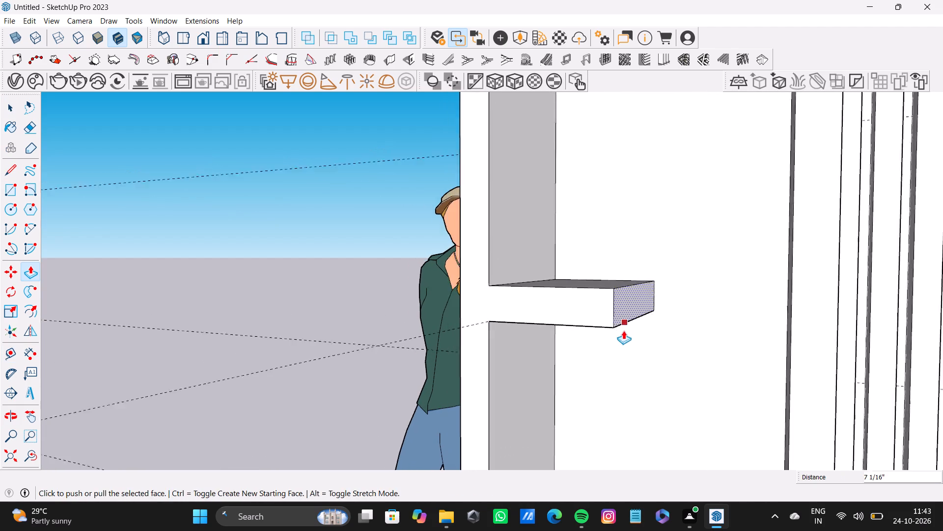
scroll(623, 330, down, 6)
shift+middle_drag(619, 332, 544, 308)
drag(457, 287, 543, 289)
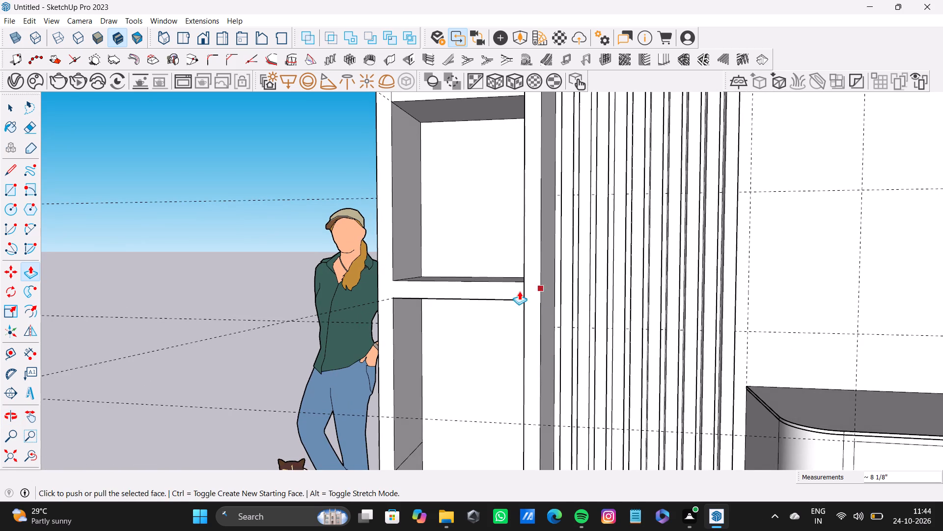
Draw a short vertical edge where the fourth shelf's front meets the left column's outer border.
key(space)
key(l)
scroll(399, 293, up, 6)
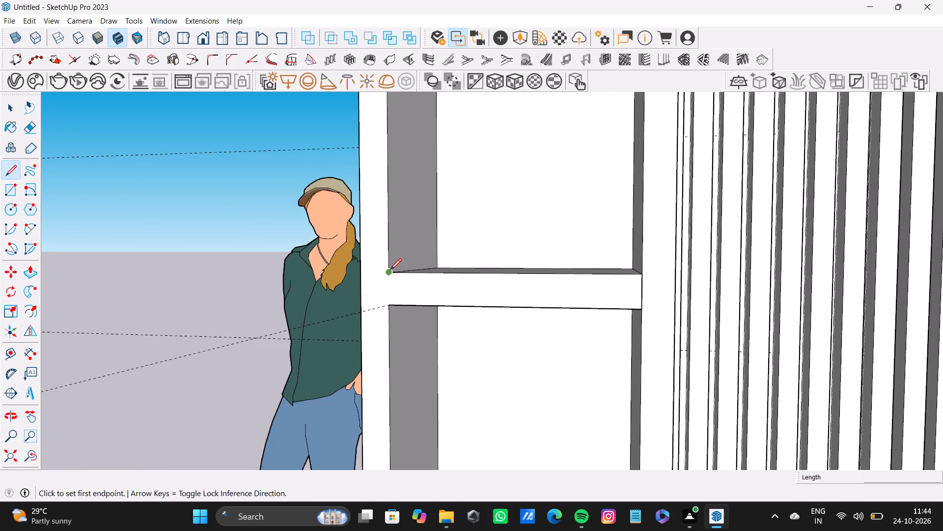
click(390, 270)
click(389, 306)
scroll(412, 301, down, 13)
key(space)
Close off the lowest shelf strip on the recess's inner side with an edge along a guide 2" below the last division line.
middle_drag(429, 336, 429, 337)
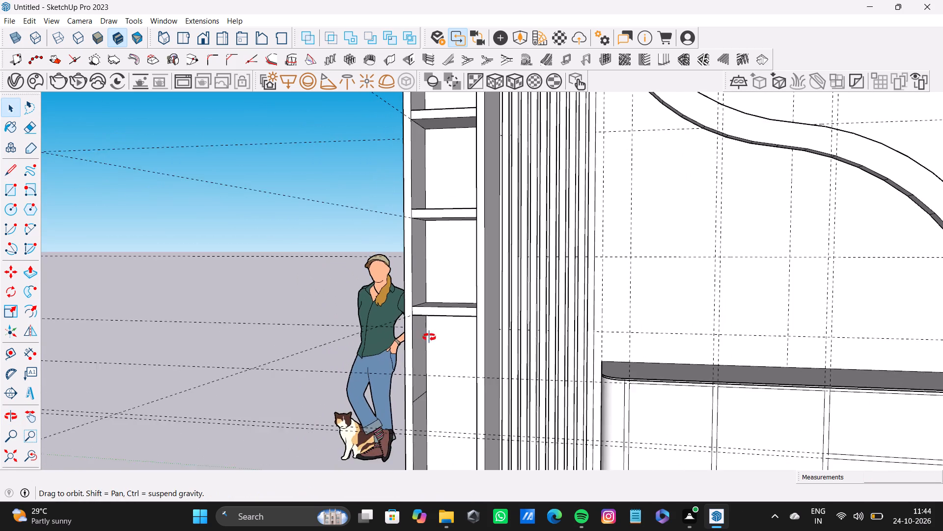
middle_drag(429, 337, 400, 222)
scroll(428, 308, up, 7)
key(t)
scroll(429, 288, up, 4)
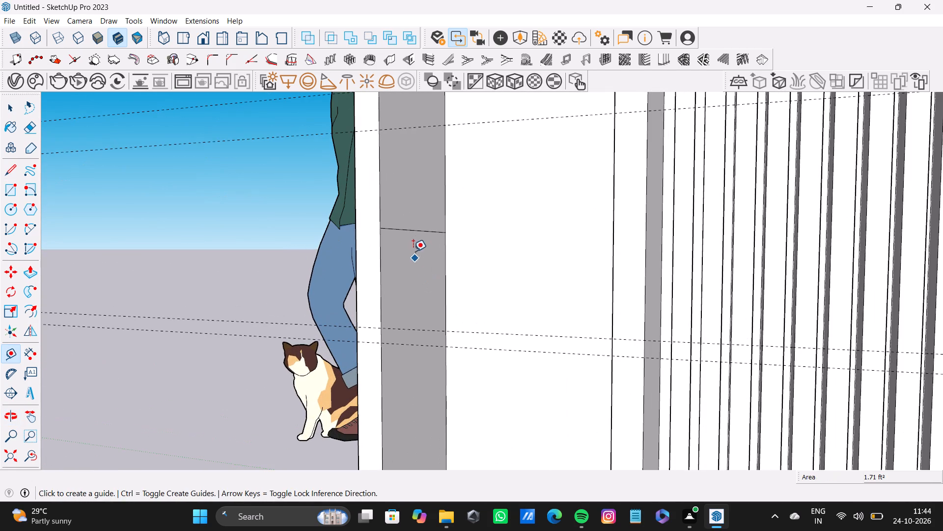
click(417, 229)
text(2")
key(Return)
key(l)
scroll(414, 265, up, 5)
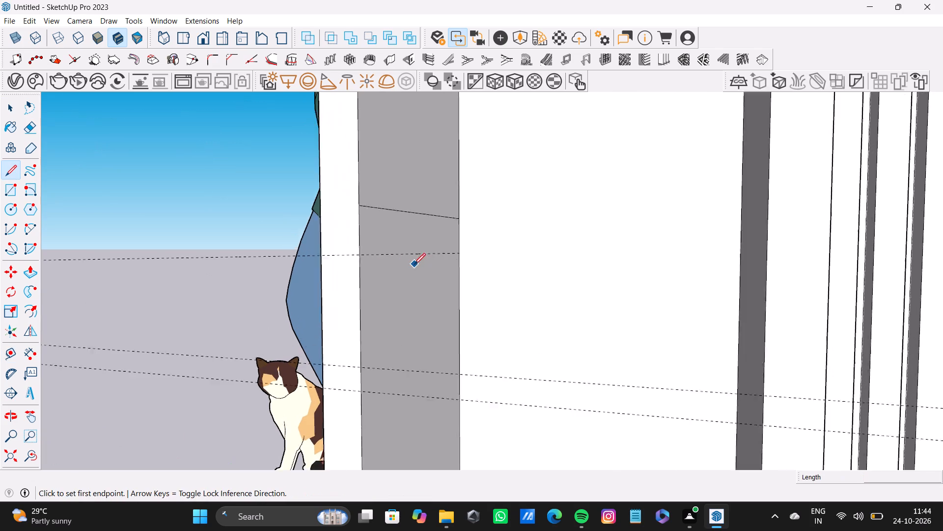
middle_drag(405, 265, 367, 259)
drag(333, 250, 344, 251)
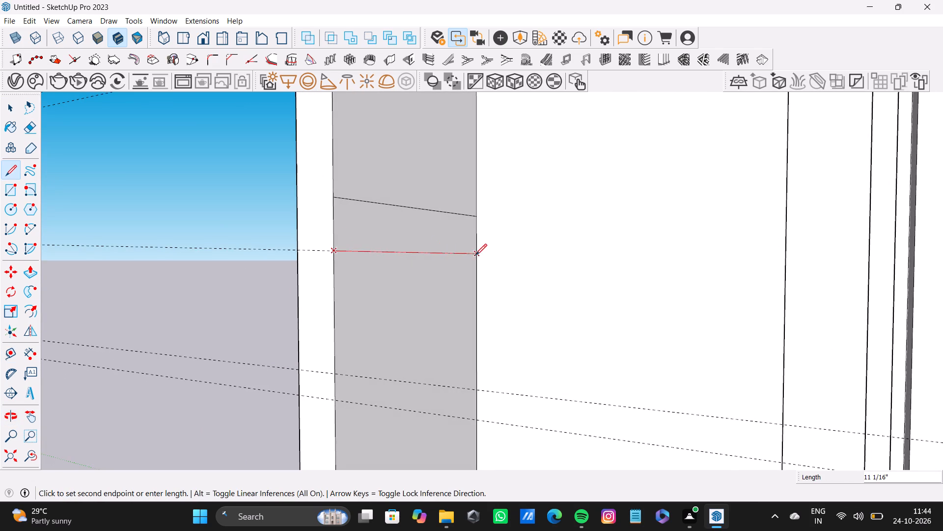
click(476, 255)
Pull the lowest 2" strip across the left column recess to its opposite side, forming the fifth shelf.
key(space)
click(415, 232)
key(p)
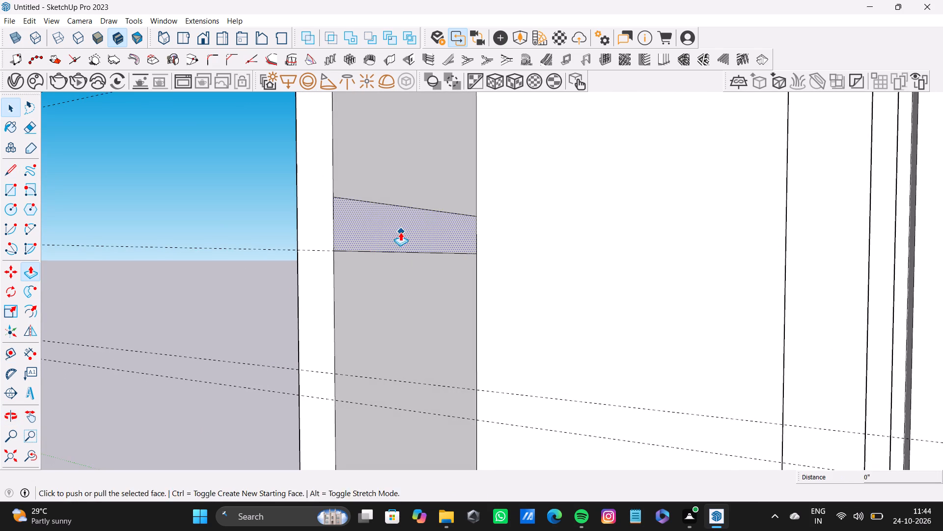
drag(400, 232, 548, 265)
scroll(509, 268, down, 7)
middle_drag(477, 285, 573, 296)
drag(557, 266, 665, 264)
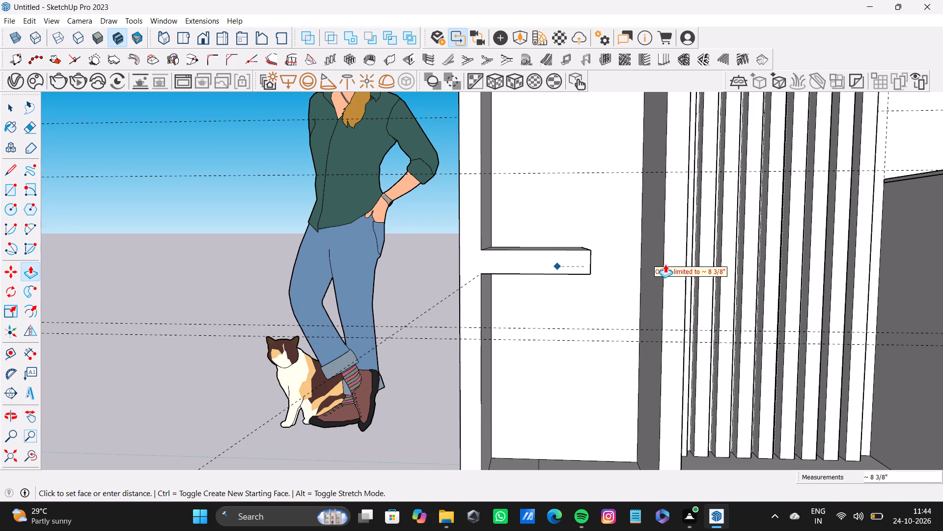
drag(665, 264, 666, 264)
Draw a short vertical edge where the lowest shelf's front meets the left column's outer border.
key(space)
key(l)
click(484, 249)
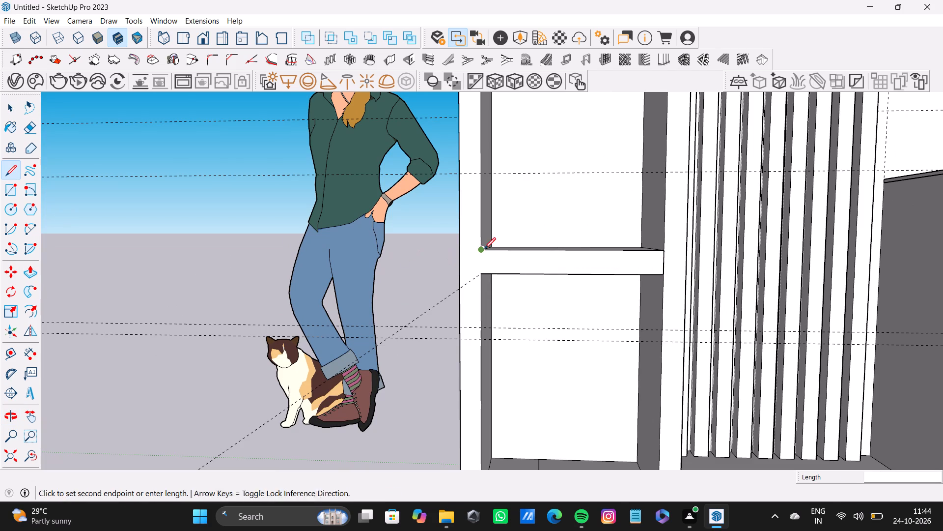
click(481, 276)
key(space)
Copy the top depth edge of the right column recess's inner side down to its bottom, with division /6.
scroll(495, 296, down, 20)
scroll(495, 296, down, 1)
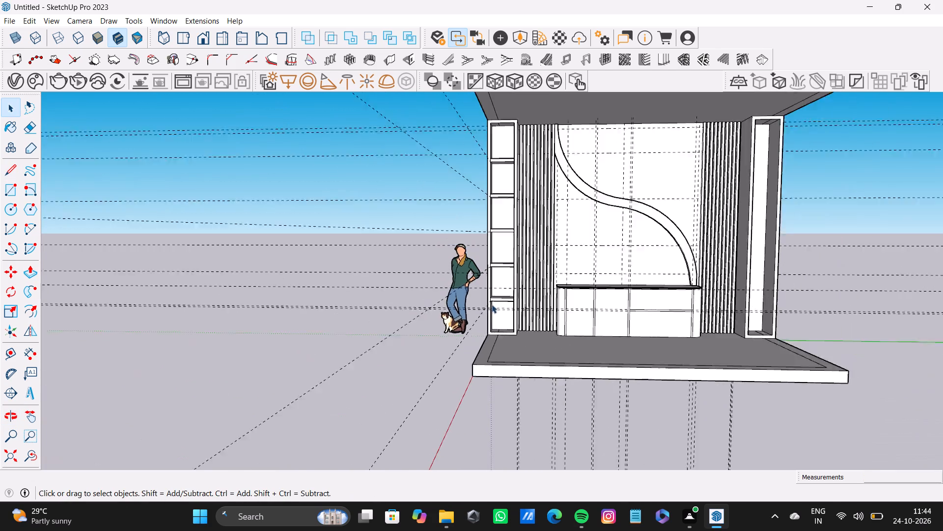
shift+middle_drag(492, 302, 320, 330)
scroll(411, 316, up, 4)
shift+middle_drag(577, 328, 361, 282)
scroll(557, 342, up, 2)
shift+middle_drag(546, 292, 586, 305)
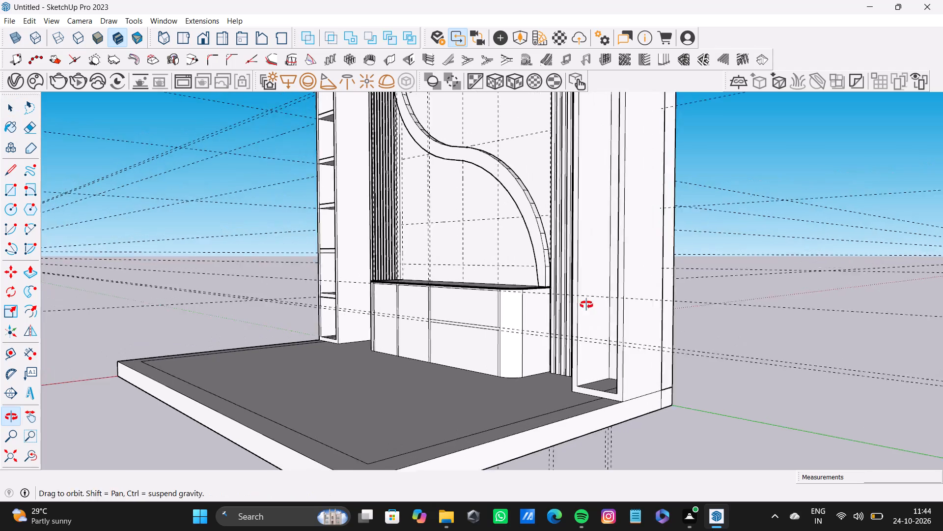
shift+middle_drag(586, 305, 591, 301)
scroll(543, 297, down, 5)
middle_drag(547, 294, 579, 333)
scroll(560, 211, up, 3)
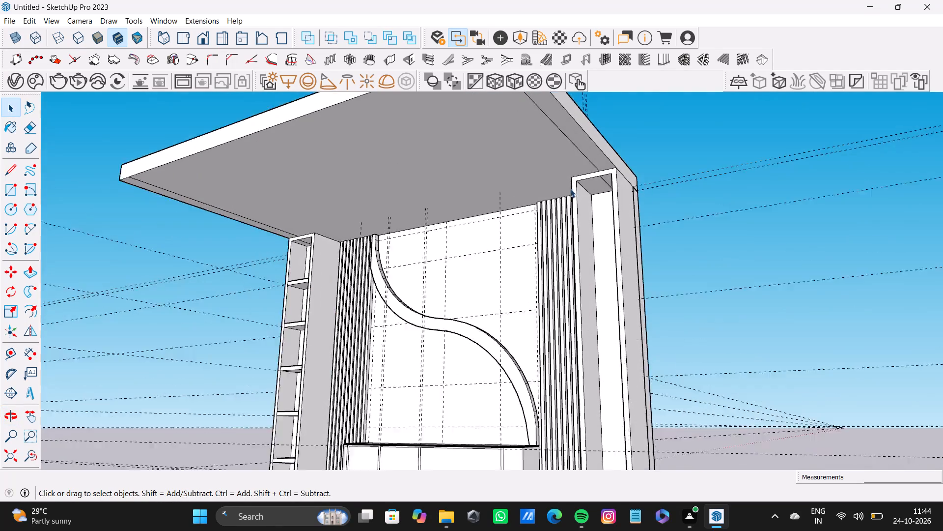
scroll(570, 189, up, 6)
click(593, 183)
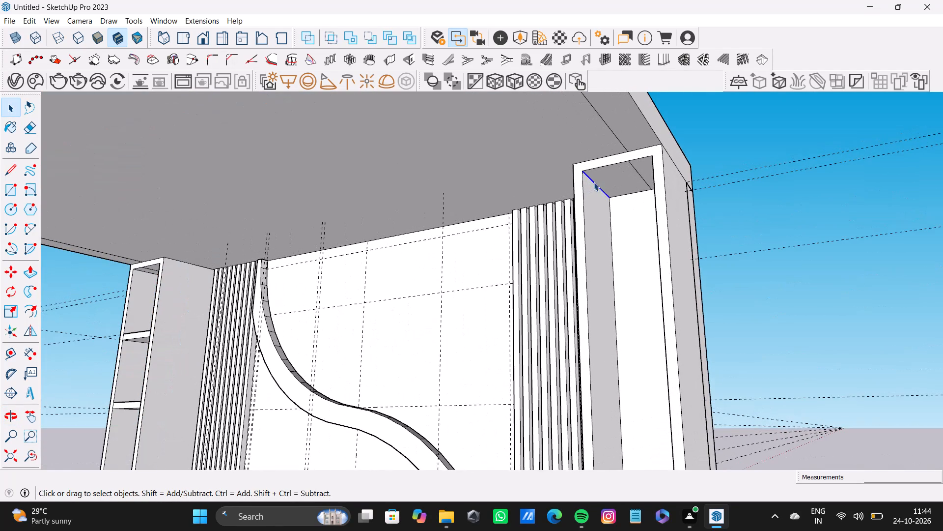
key(m)
click(584, 177)
scroll(599, 356, down, 3)
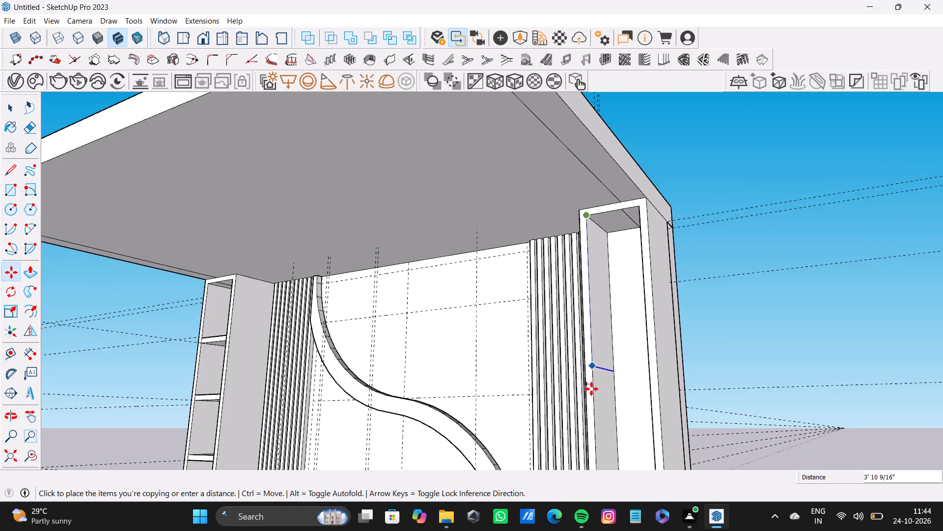
shift+middle_drag(591, 389, 575, 207)
scroll(580, 354, up, 2)
shift+middle_drag(579, 360, 566, 258)
scroll(545, 338, up, 3)
click(542, 389)
key(slash)
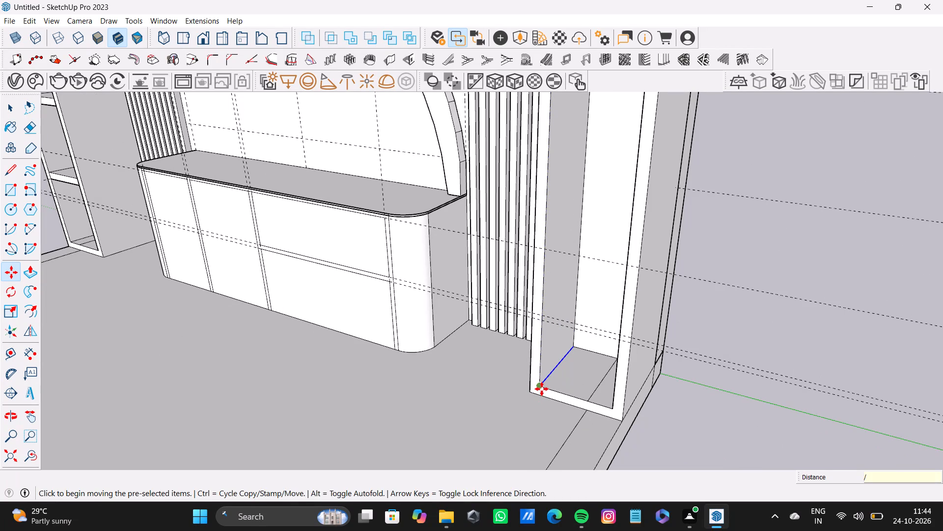
key(6)
key(Return)
key(space)
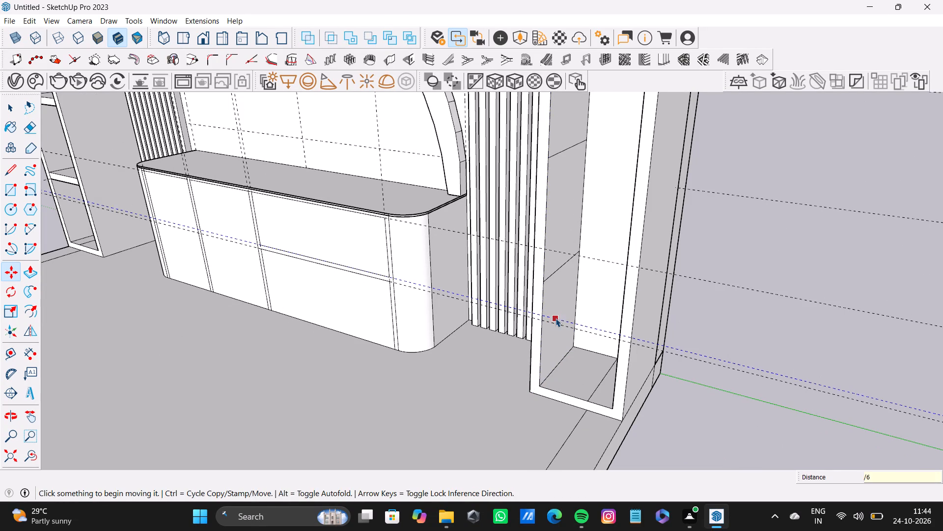
Place a guide 2" below the highest division line on the right recess's inner side.
scroll(544, 307, down, 7)
shift+middle_drag(549, 299, 522, 333)
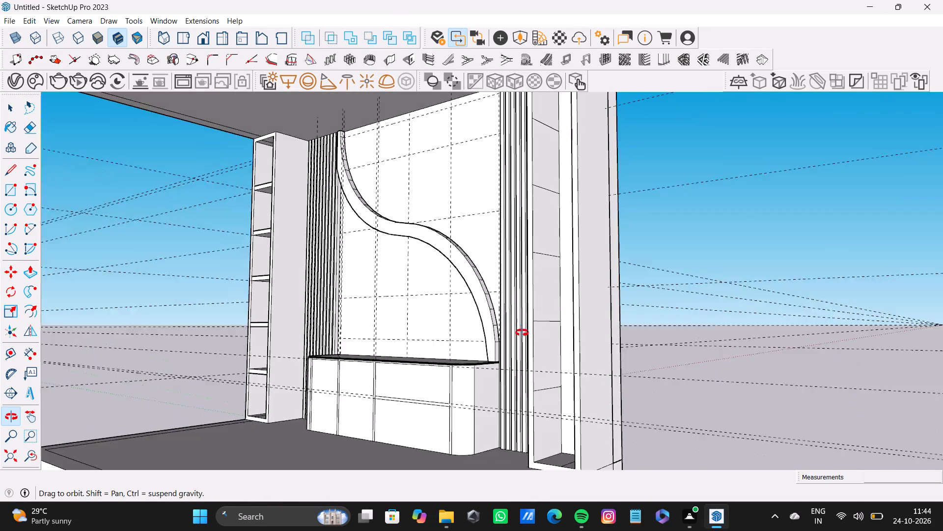
shift+middle_drag(522, 333, 520, 327)
shift+middle_drag(522, 265, 512, 388)
scroll(546, 281, up, 8)
key(space)
middle_drag(554, 265, 569, 263)
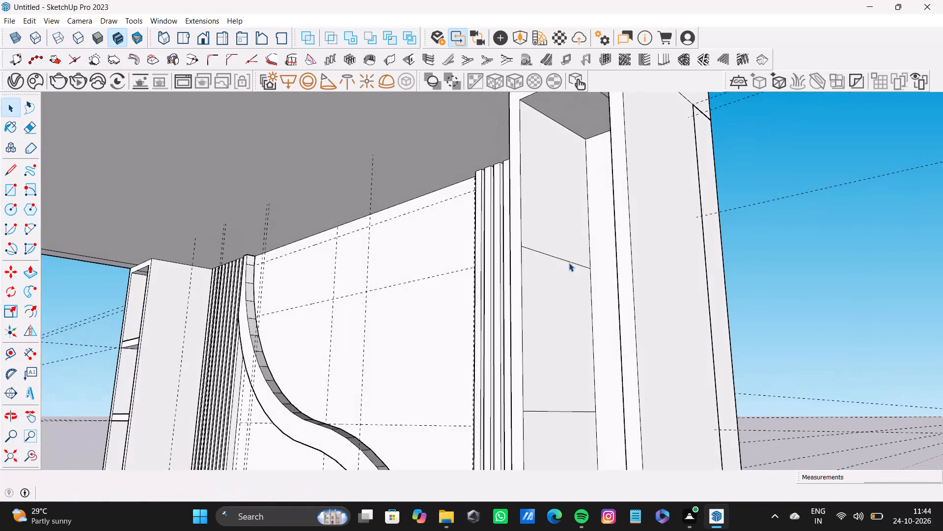
key(t)
scroll(561, 255, up, 3)
click(557, 258)
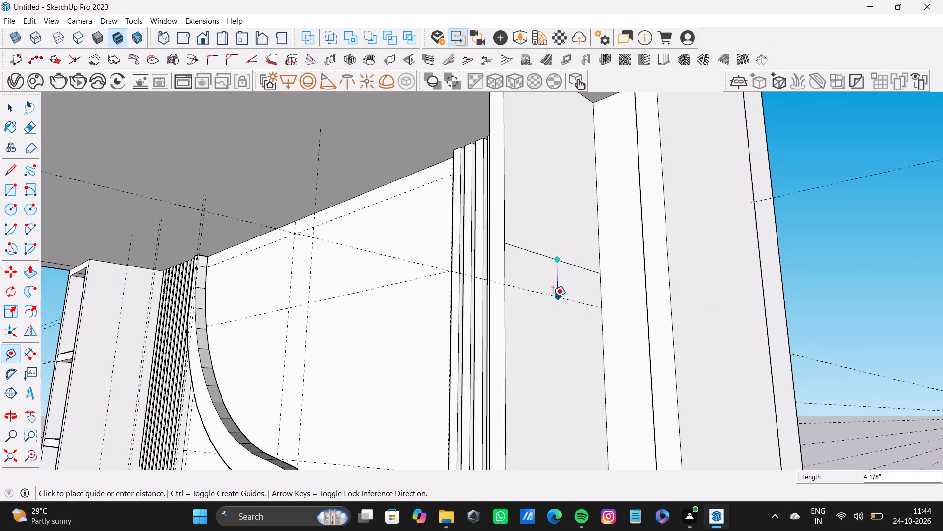
text(2")
key(Return)
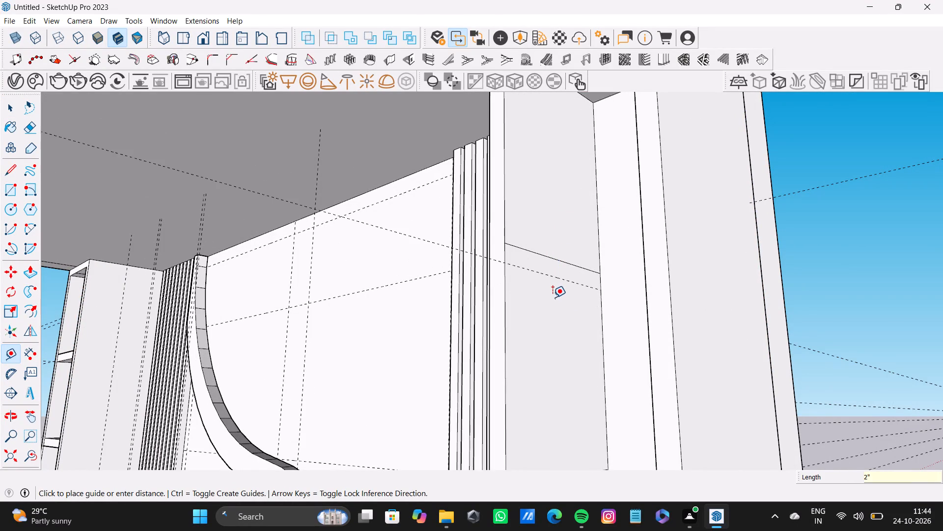
Place a guide 2" below the second division line on the right recess's inner side.
scroll(553, 297, down, 6)
shift+middle_drag(536, 215, 544, 93)
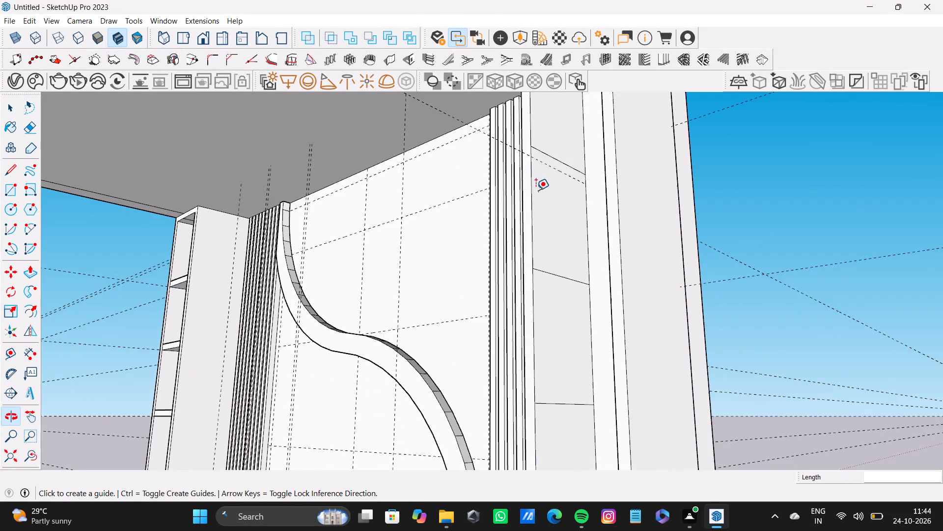
scroll(534, 210, up, 3)
click(546, 294)
text(2")
key(Return)
Place a guide 2" below the third division line on the right recess's inner side.
scroll(548, 327, down, 8)
shift+middle_drag(544, 356, 553, 203)
scroll(561, 231, up, 7)
middle_drag(568, 271, 556, 281)
scroll(555, 275, up, 3)
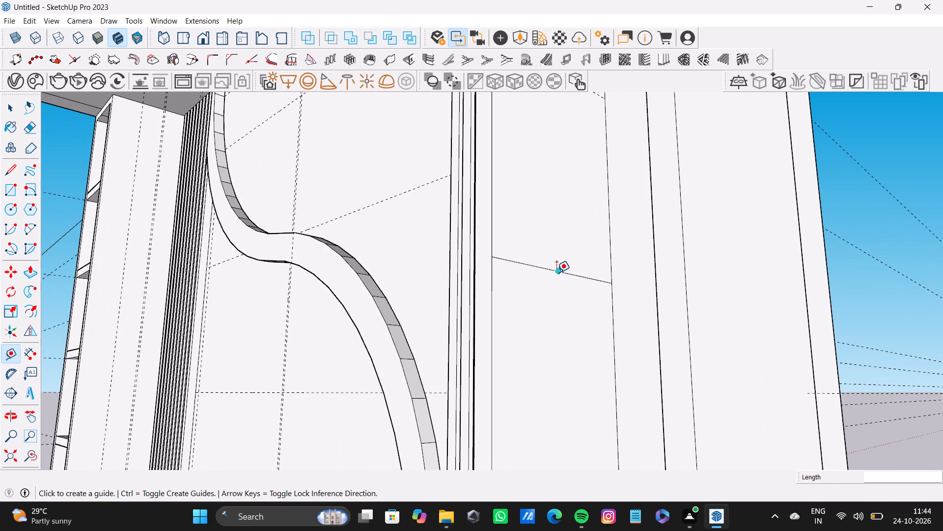
click(556, 272)
text(2")
key(Return)
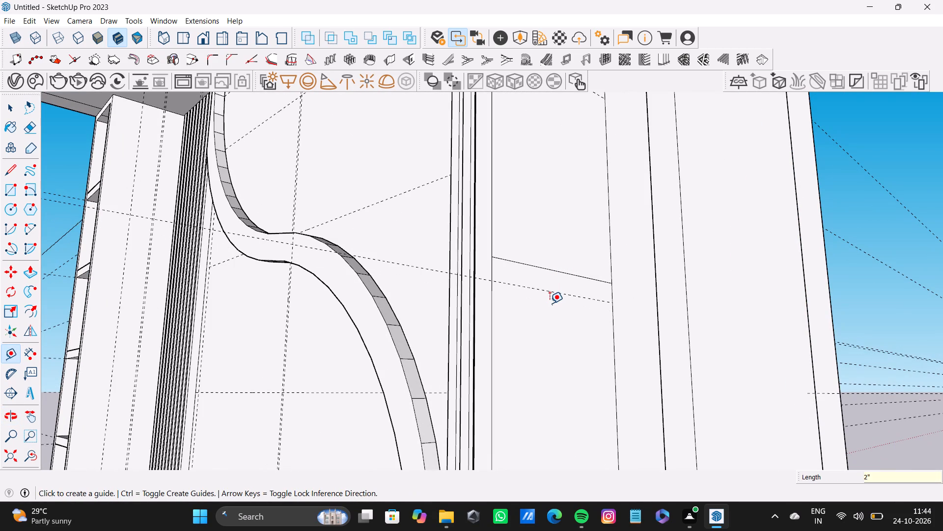
Place a guide 2" below the fourth division line on the right recess's inner side.
scroll(550, 303, down, 7)
middle_drag(546, 313, 542, 117)
scroll(552, 186, up, 3)
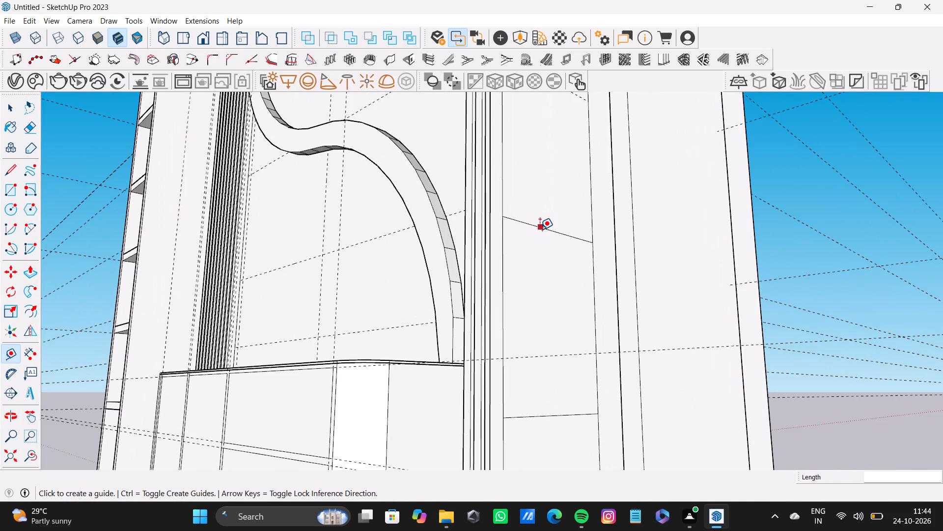
click(540, 230)
text(2")
key(Return)
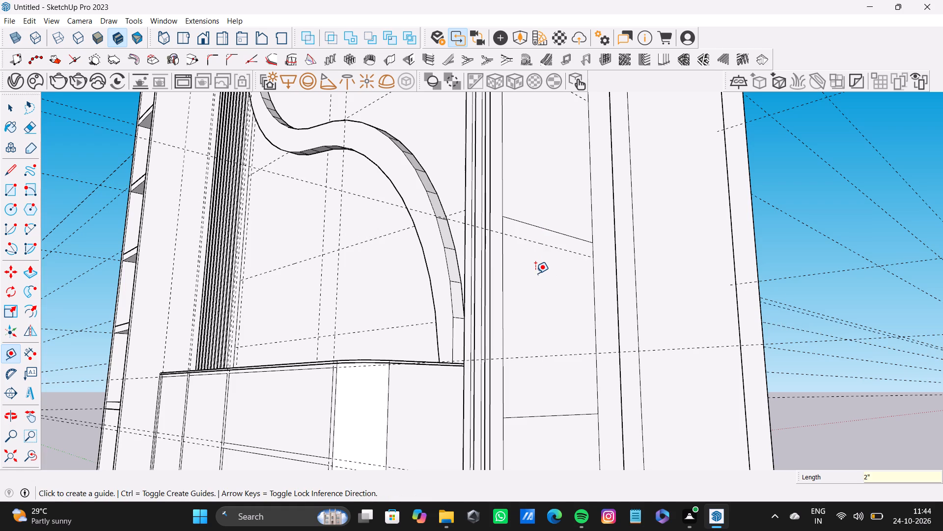
Place a guide 2" below the lowest division line on the right recess's inner side.
scroll(535, 274, down, 5)
shift+middle_drag(535, 275, 535, 162)
scroll(548, 235, up, 3)
middle_drag(550, 283, 569, 330)
scroll(565, 318, up, 3)
click(560, 286)
text(2")
key(Return)
key(space)
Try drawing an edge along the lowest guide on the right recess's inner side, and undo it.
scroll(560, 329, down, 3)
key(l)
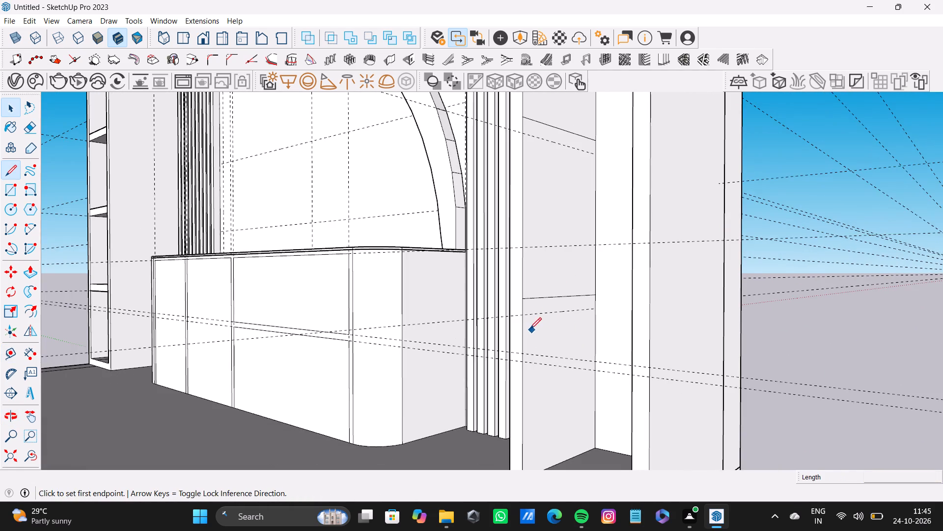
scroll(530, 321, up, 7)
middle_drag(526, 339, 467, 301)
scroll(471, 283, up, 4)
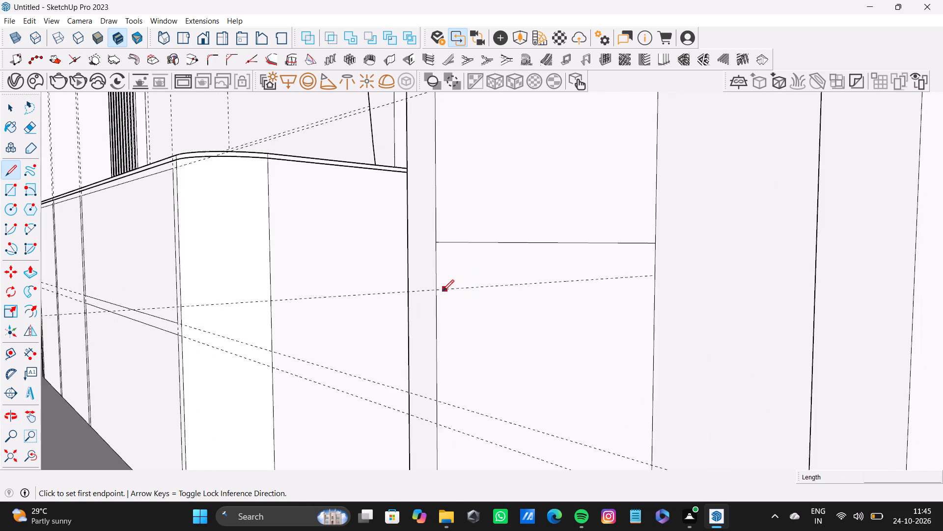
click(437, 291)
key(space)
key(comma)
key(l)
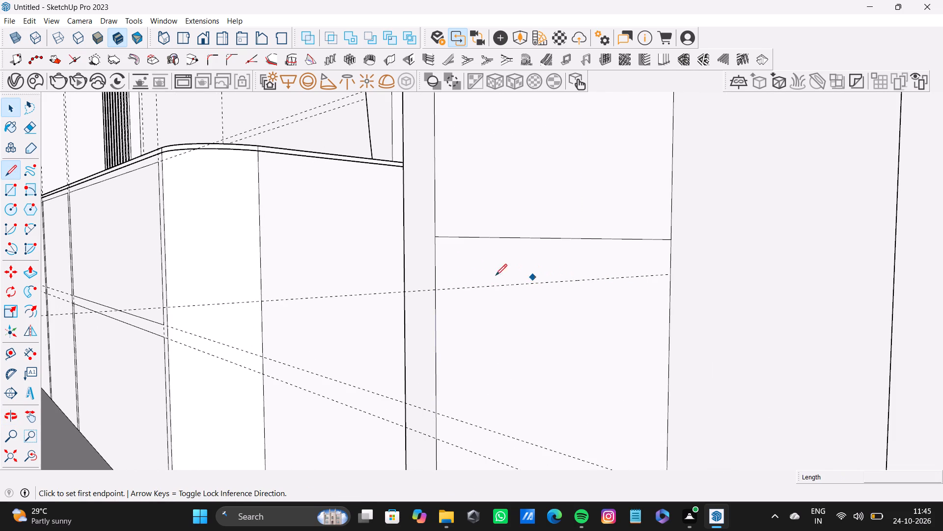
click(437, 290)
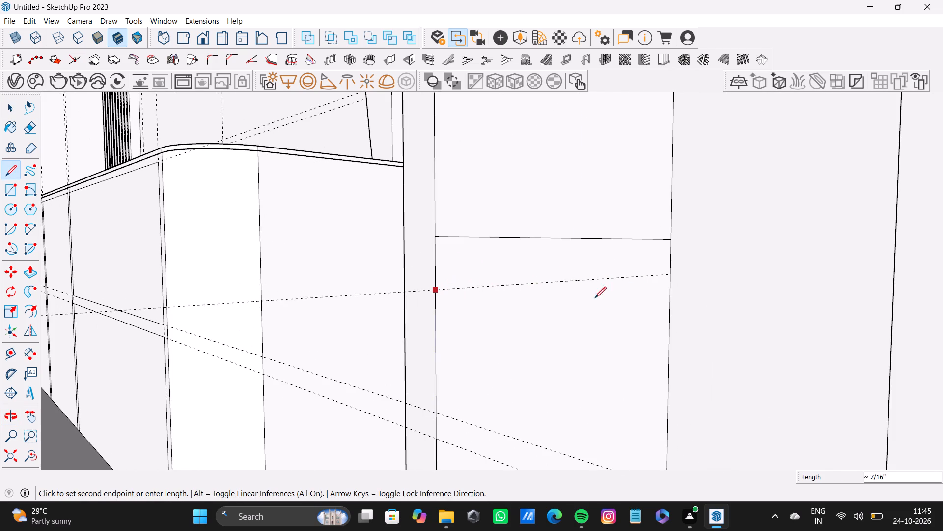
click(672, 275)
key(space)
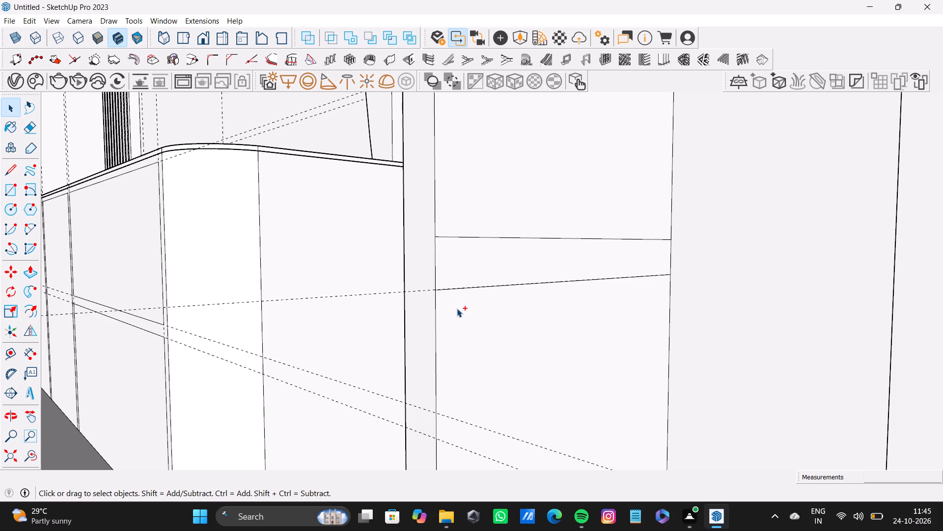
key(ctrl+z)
Close off the lowest 2" shelf strip on the right recess's inner side with an edge along its guide.
key(l)
scroll(466, 310, up, 3)
middle_drag(469, 291, 456, 295)
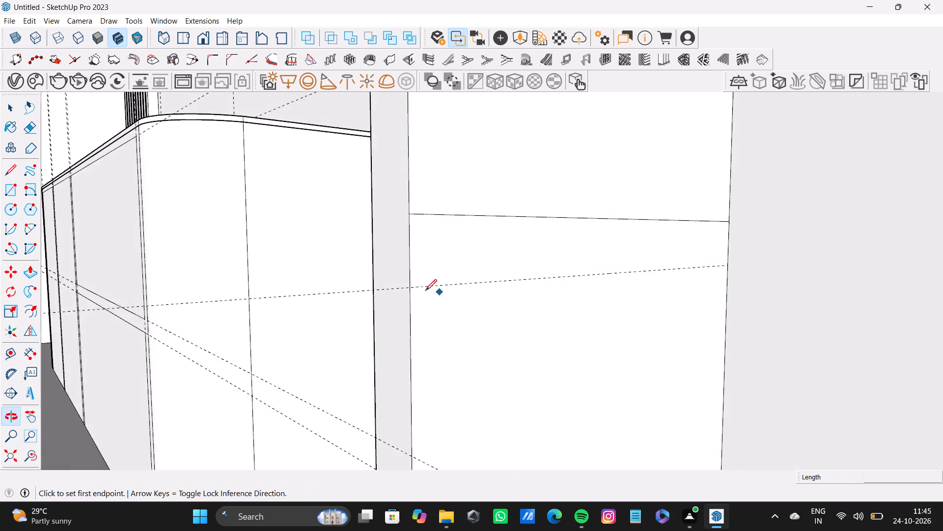
scroll(425, 291, up, 4)
click(401, 286)
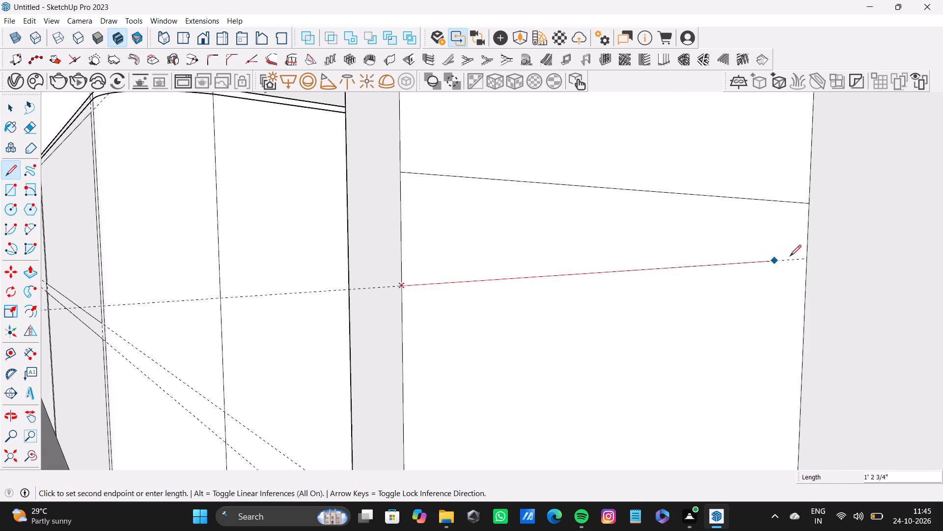
click(808, 254)
key(space)
Pull the lowest 2" strip across the right column recess to its opposite side, forming the bottom shelf.
click(608, 220)
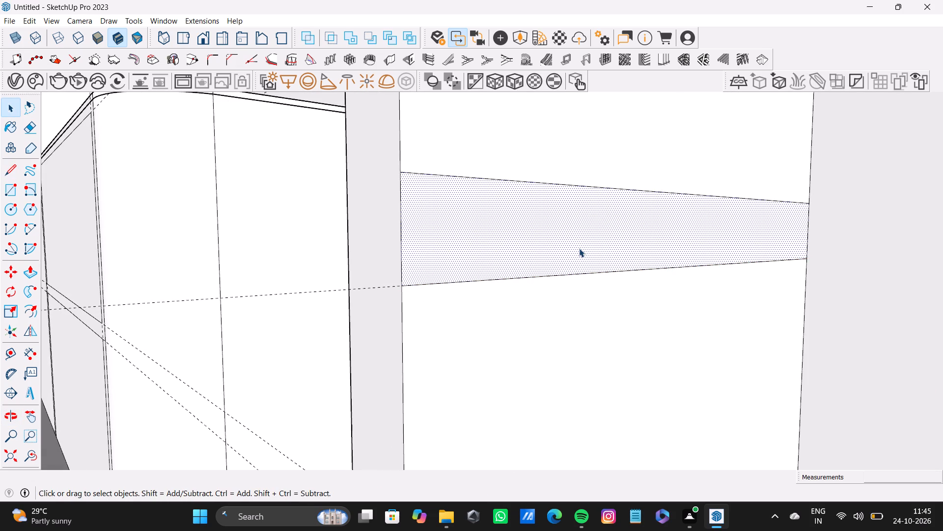
key(p)
drag(555, 219, 721, 270)
scroll(656, 277, down, 9)
middle_drag(635, 266, 736, 269)
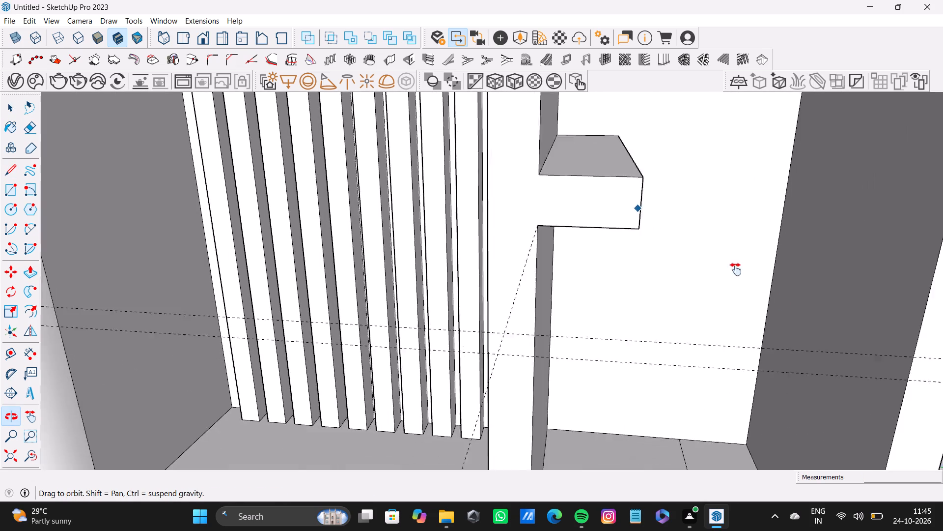
middle_drag(736, 269, 643, 249)
scroll(315, 241, down, 3)
shift+middle_drag(357, 259, 366, 328)
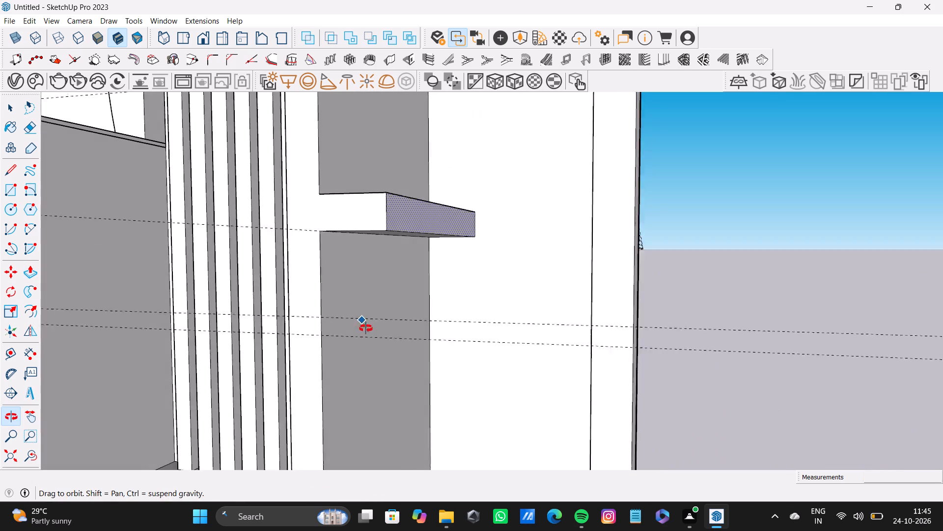
shift+middle_drag(366, 328, 366, 328)
drag(387, 198, 603, 220)
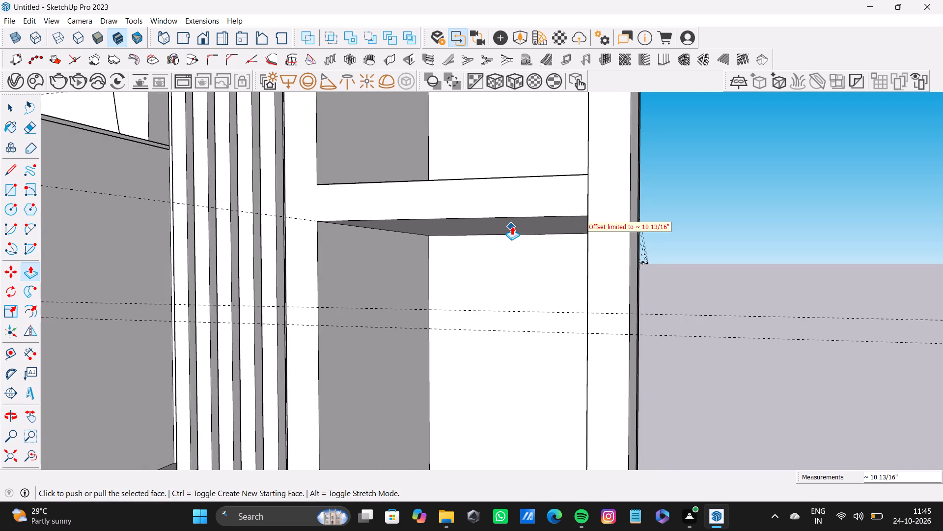
Draw a 2" vertical edge where the lowest shelf's front meets the right column's inner border.
key(l)
click(316, 182)
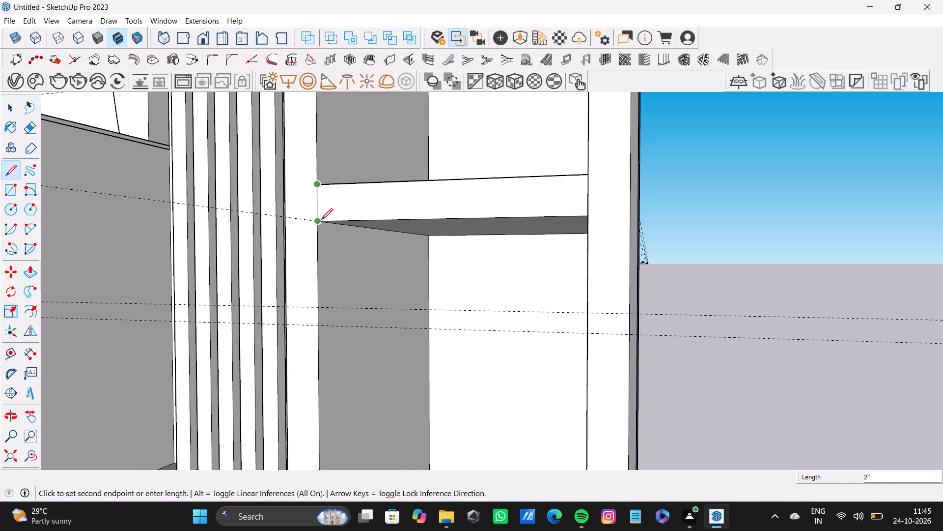
click(321, 220)
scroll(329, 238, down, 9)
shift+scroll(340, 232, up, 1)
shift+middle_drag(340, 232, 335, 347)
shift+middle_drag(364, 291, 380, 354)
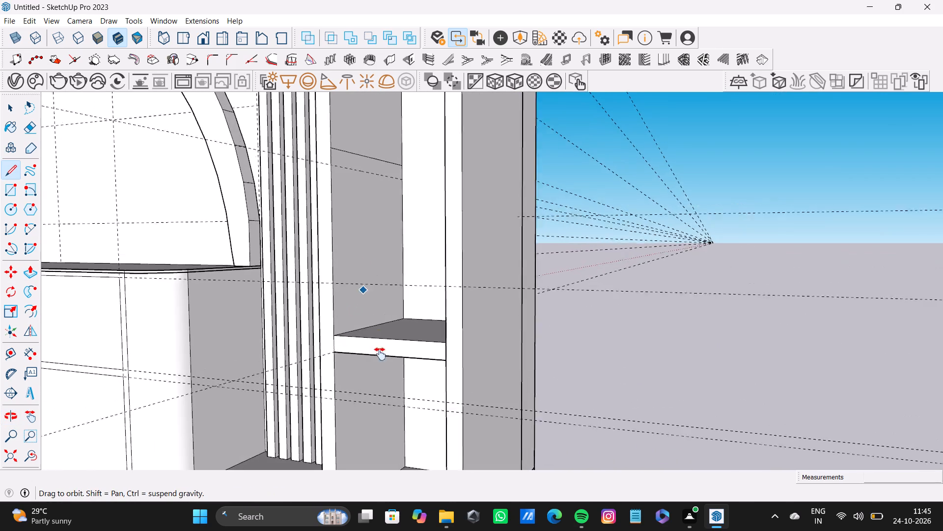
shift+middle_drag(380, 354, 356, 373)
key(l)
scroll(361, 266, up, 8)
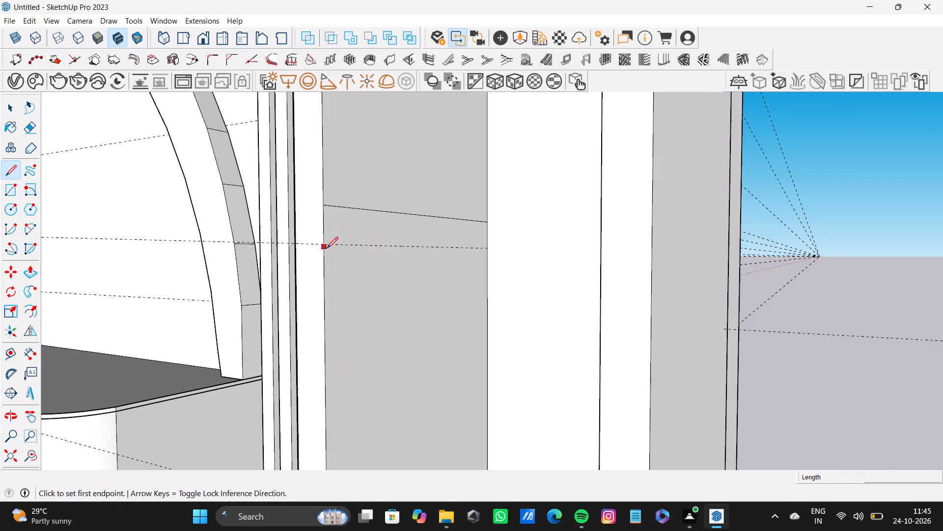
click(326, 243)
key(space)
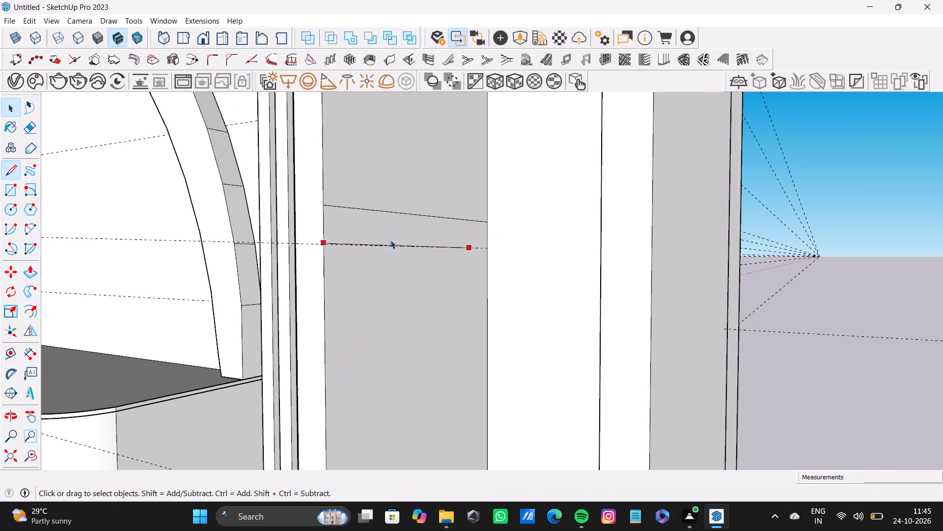
Close off the second-lowest 2" shelf strip on the right recess's inner side with an edge along its guide.
middle_drag(436, 266, 506, 297)
key(l)
scroll(372, 288, up, 3)
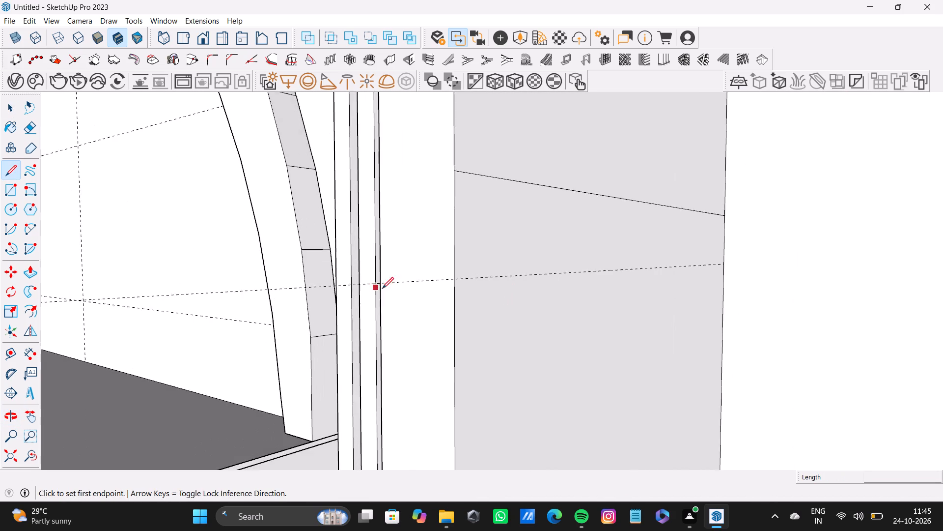
scroll(382, 289, up, 3)
middle_drag(475, 296, 468, 293)
click(463, 275)
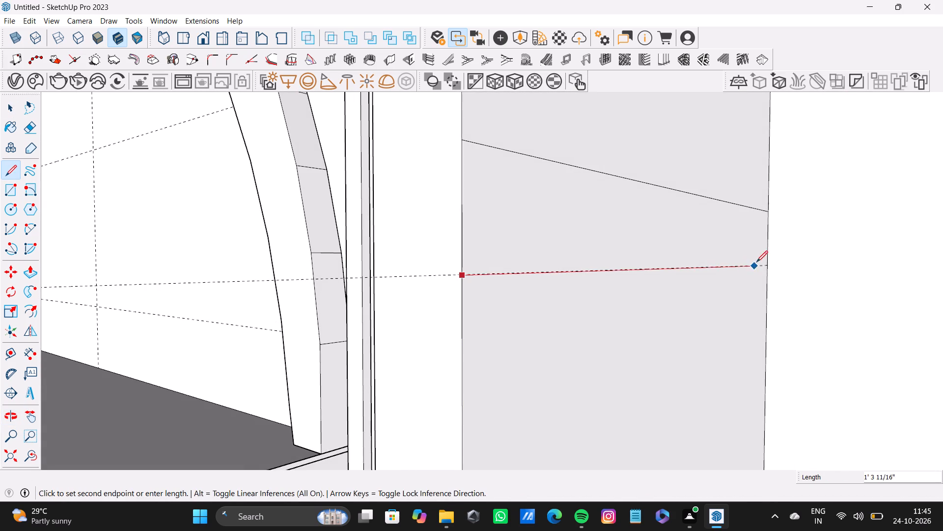
click(768, 264)
key(space)
Pull the second-lowest 2" strip across the right column recess to its opposite side, forming a shelf.
click(569, 249)
scroll(220, 331, down, 4)
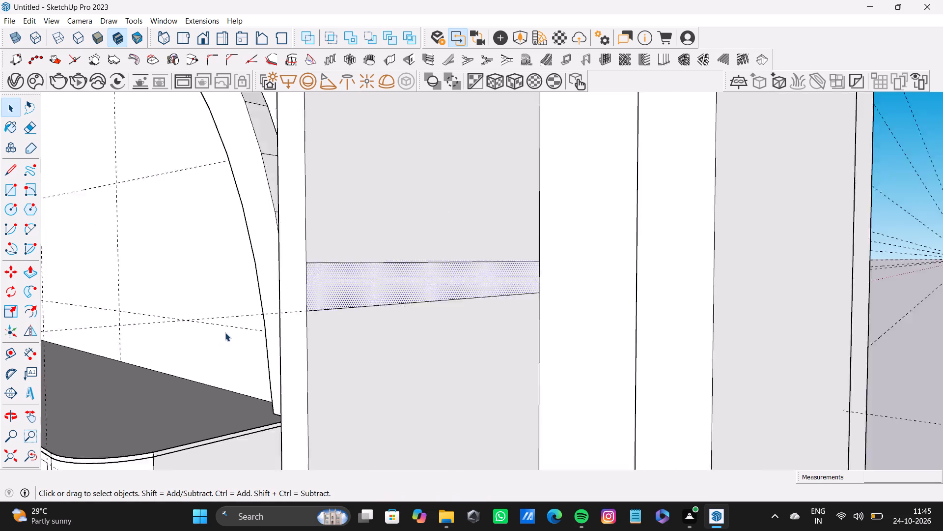
scroll(225, 332, down, 4)
middle_drag(267, 371, 400, 318)
middle_click(400, 318)
key(p)
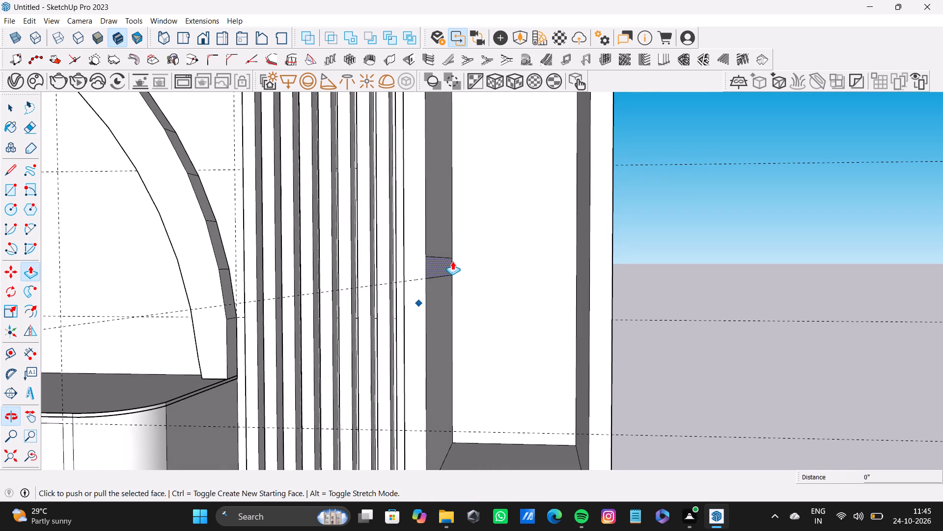
drag(429, 265, 608, 281)
key(space)
Close off the third-lowest 2" shelf strip on the right recess's inner side with an edge along its guide.
scroll(429, 310, down, 8)
middle_drag(450, 333, 455, 349)
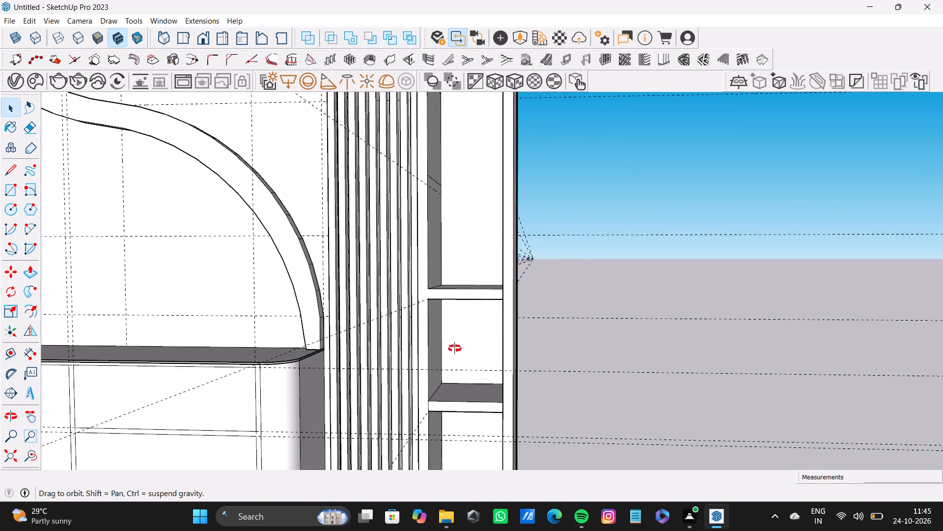
middle_drag(455, 349, 379, 400)
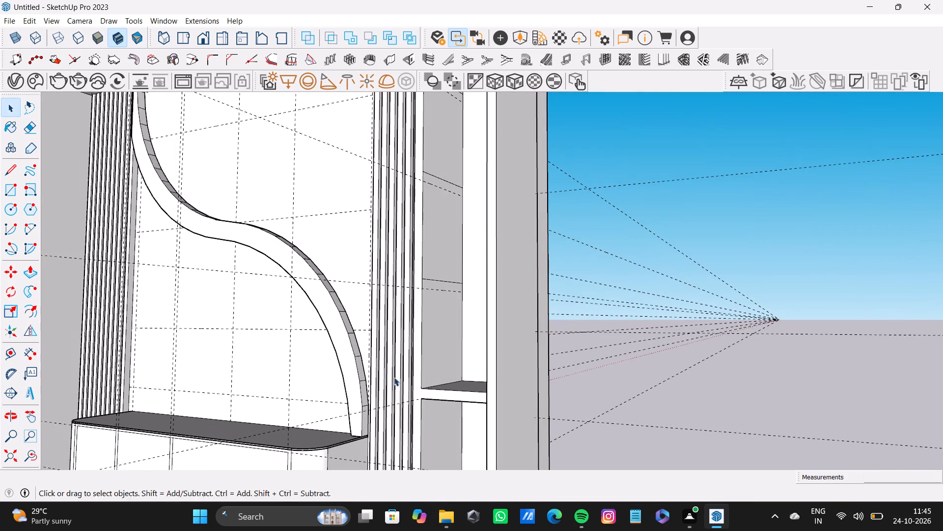
key(l)
scroll(424, 286, up, 13)
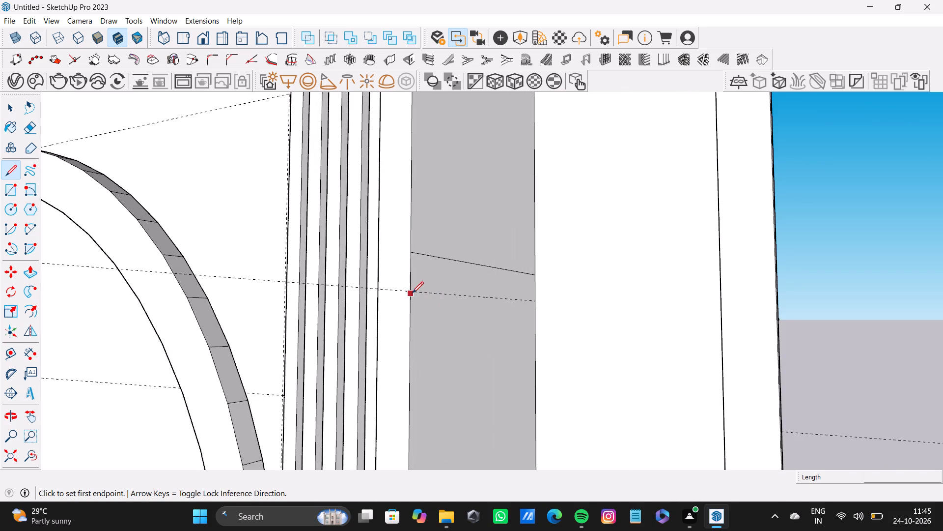
scroll(442, 289, up, 4)
middle_drag(443, 295, 438, 295)
scroll(421, 295, up, 5)
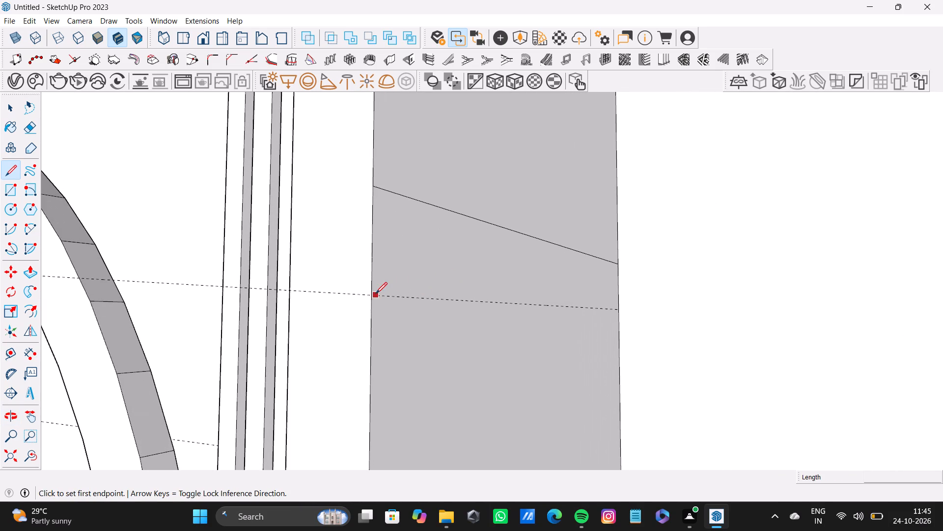
click(372, 295)
click(620, 307)
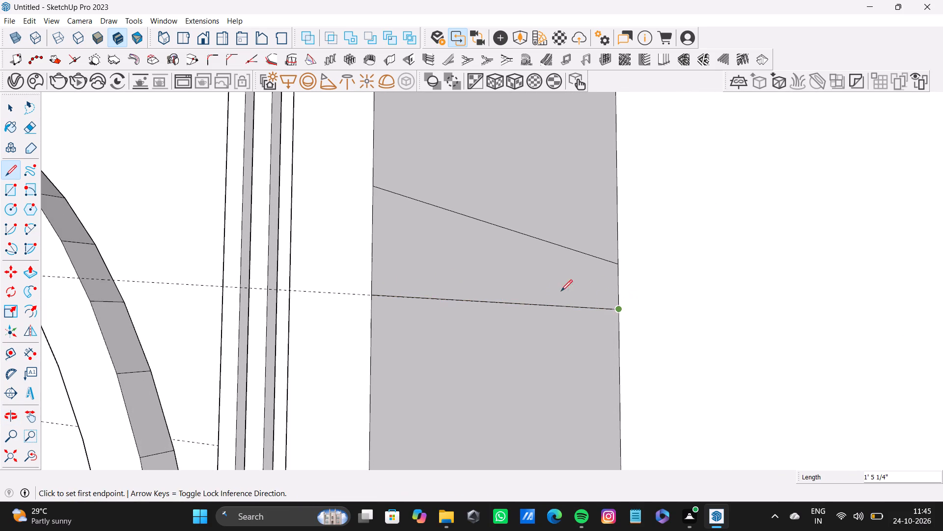
key(space)
Pull the third-lowest strip across the right column recess to its opposite side, forming the middle shelf.
click(491, 263)
text([p)
drag(491, 263, 662, 295)
scroll(588, 321, down, 2)
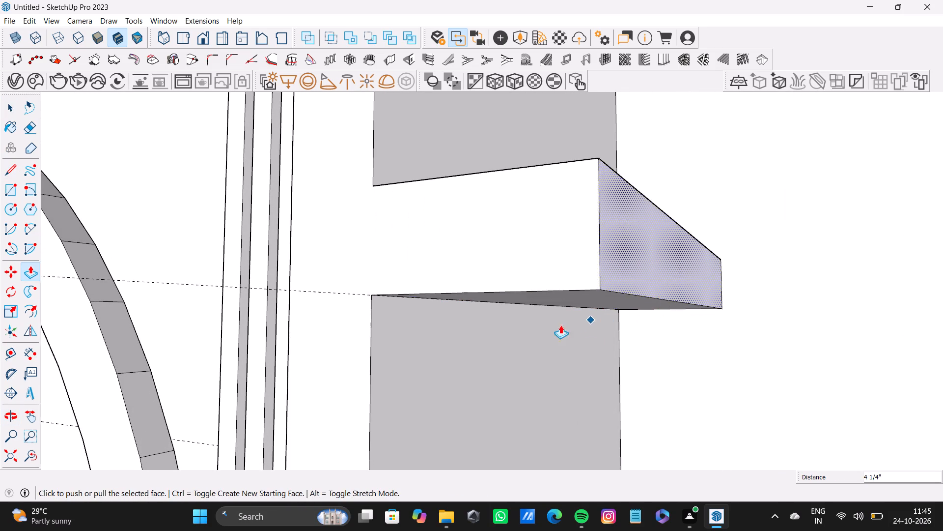
scroll(560, 325, down, 7)
middle_drag(521, 337, 501, 303)
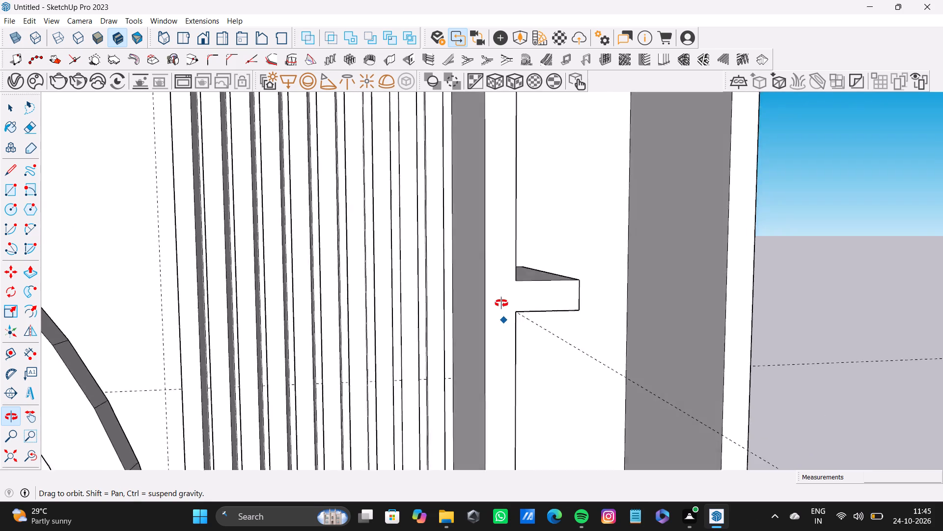
middle_drag(501, 303, 440, 272)
drag(537, 270, 780, 290)
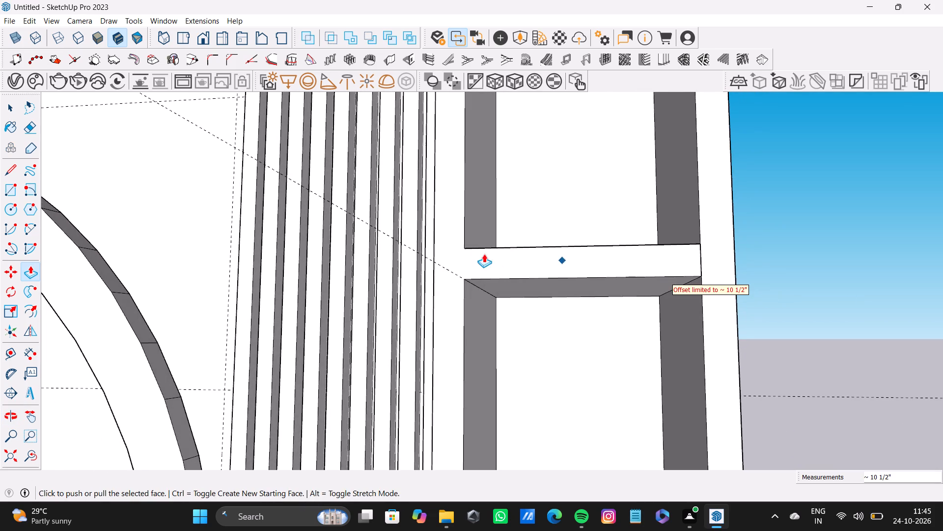
Draw a vertical edge across the shelf thickness where the middle shelf's front meets the right column's inner border.
key(l)
click(464, 247)
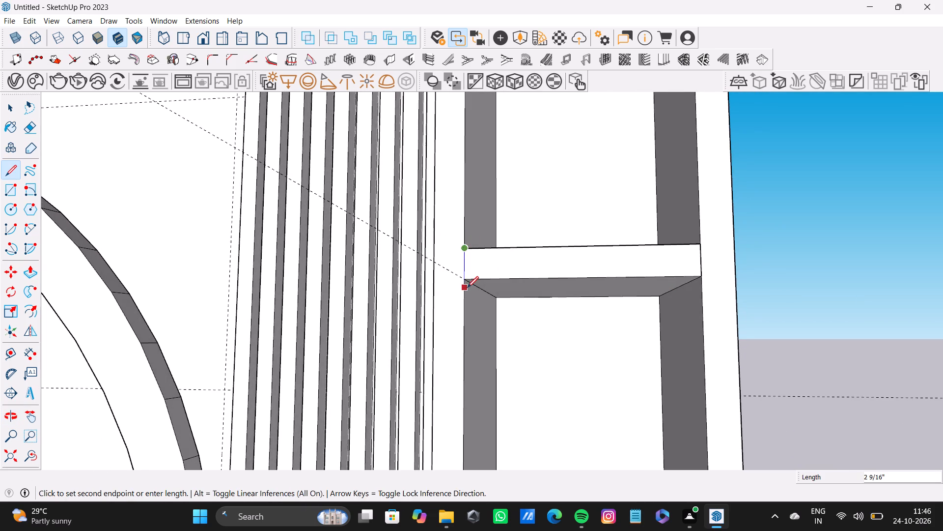
click(466, 277)
key(space)
Close off the fourth-lowest shelf strip on the right recess's inner side with an edge along its guide.
scroll(465, 284, down, 10)
shift+middle_drag(482, 282, 382, 379)
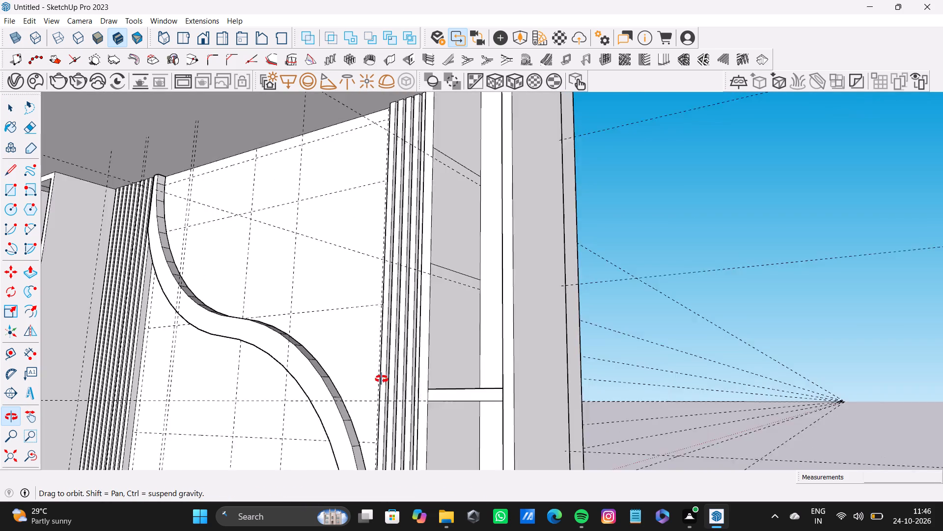
shift+middle_drag(382, 379, 406, 383)
key(l)
scroll(458, 281, up, 11)
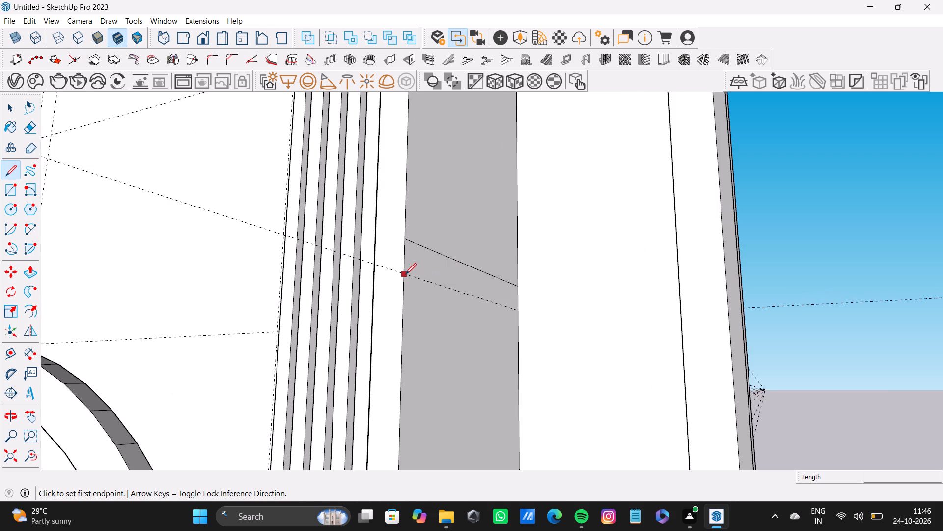
click(405, 274)
click(521, 311)
key(space)
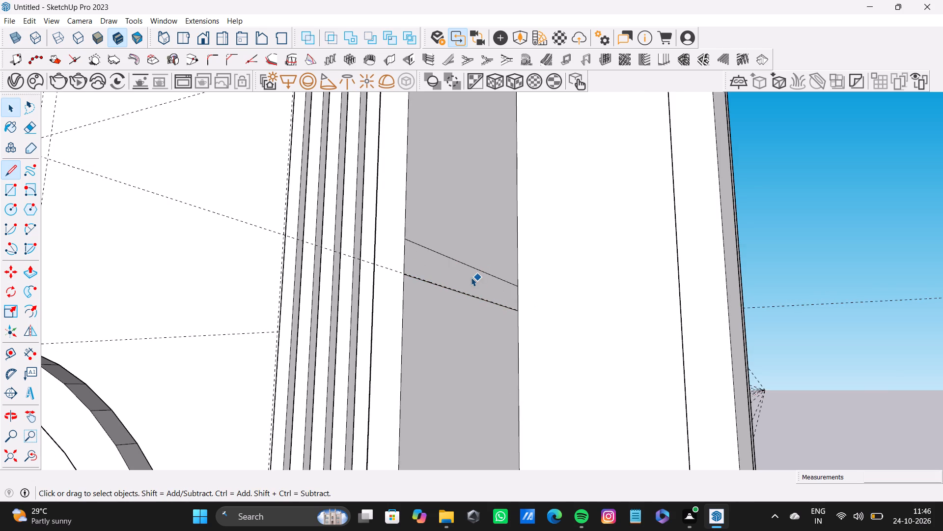
Pull the fourth-lowest strip across the right column recess to its opposite side, forming a shelf.
click(471, 277)
key(p)
drag(452, 275, 581, 315)
scroll(350, 293, down, 8)
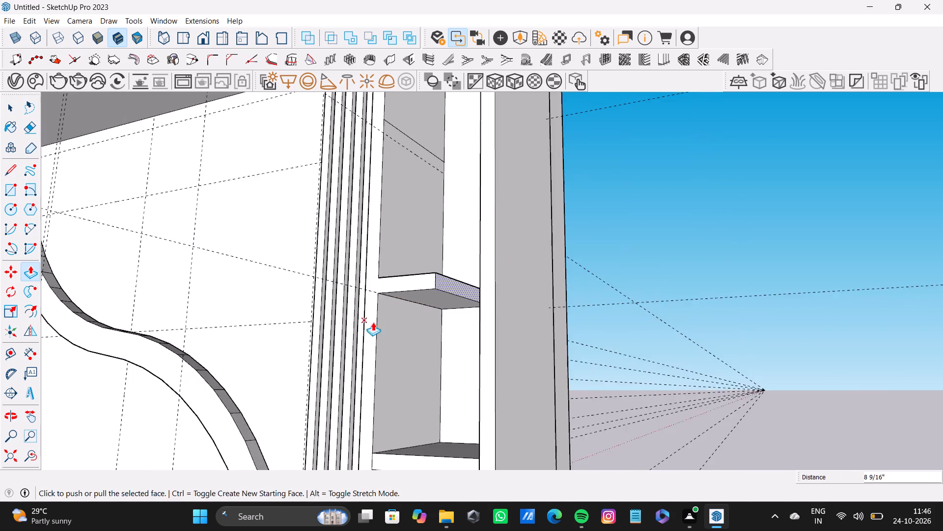
middle_drag(373, 322, 399, 344)
scroll(437, 300, up, 3)
drag(437, 295, 511, 300)
Draw a vertical edge where the fourth-lowest shelf's front meets the right column's inner border.
scroll(407, 311, down, 7)
shift+middle_drag(405, 312, 388, 304)
key(l)
scroll(367, 314, up, 4)
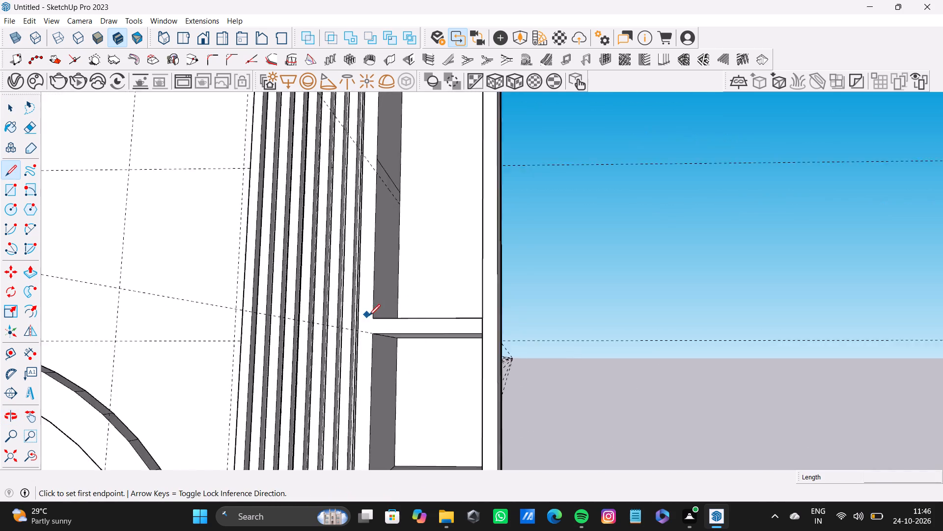
scroll(369, 316, up, 2)
click(375, 319)
click(372, 337)
scroll(379, 335, down, 2)
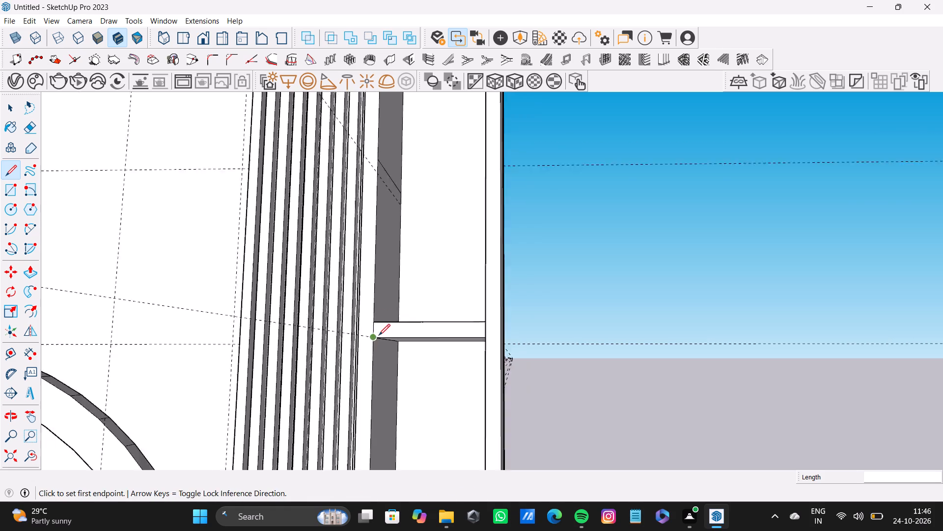
scroll(379, 335, down, 11)
key(space)
Copy the topmost shelf strip's upper edge about 2" down onto its guide on the right recess's inner side.
middle_drag(387, 345, 276, 381)
middle_drag(361, 362, 422, 366)
scroll(423, 331, up, 4)
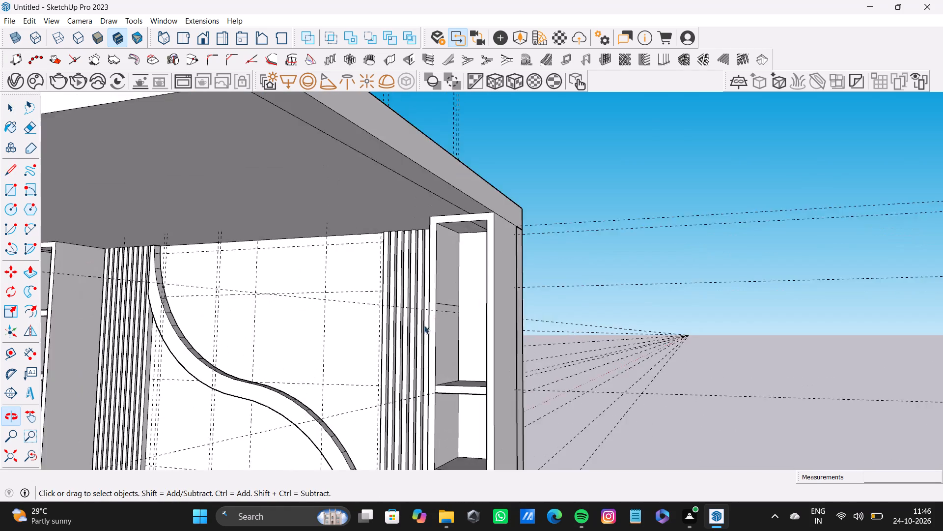
scroll(424, 325, up, 3)
key(t)
scroll(451, 293, up, 2)
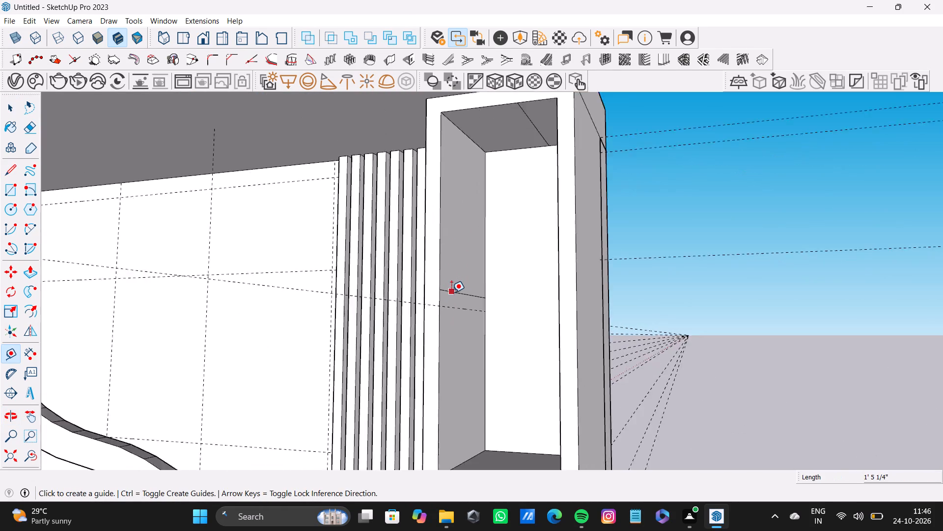
scroll(451, 293, up, 10)
key(space)
click(455, 286)
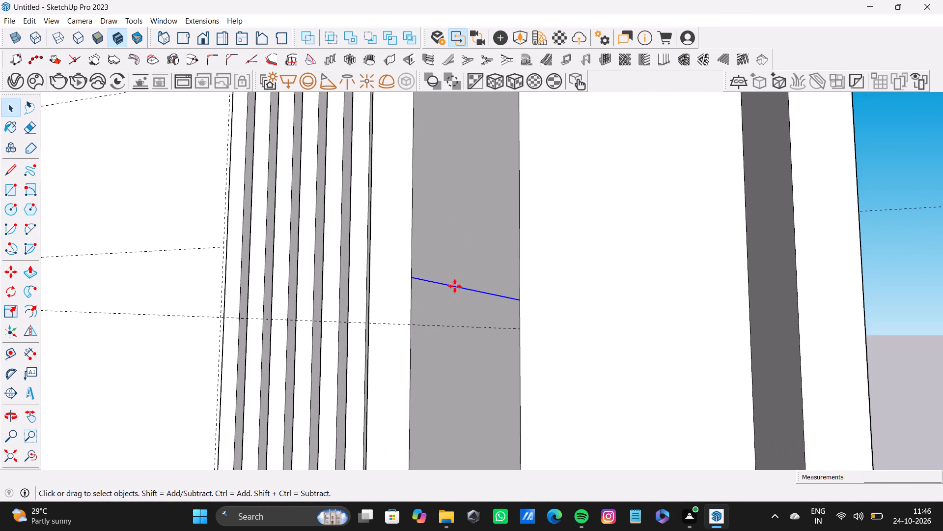
key(m)
click(439, 282)
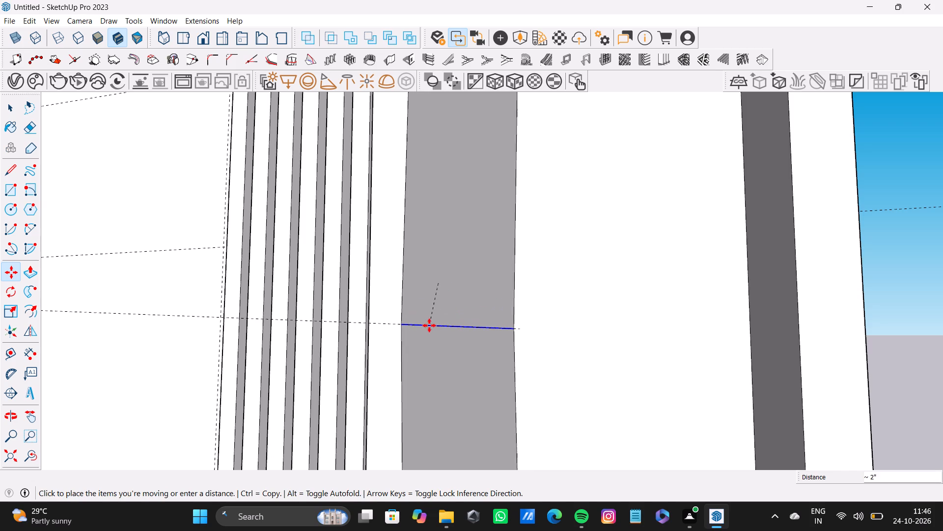
click(431, 327)
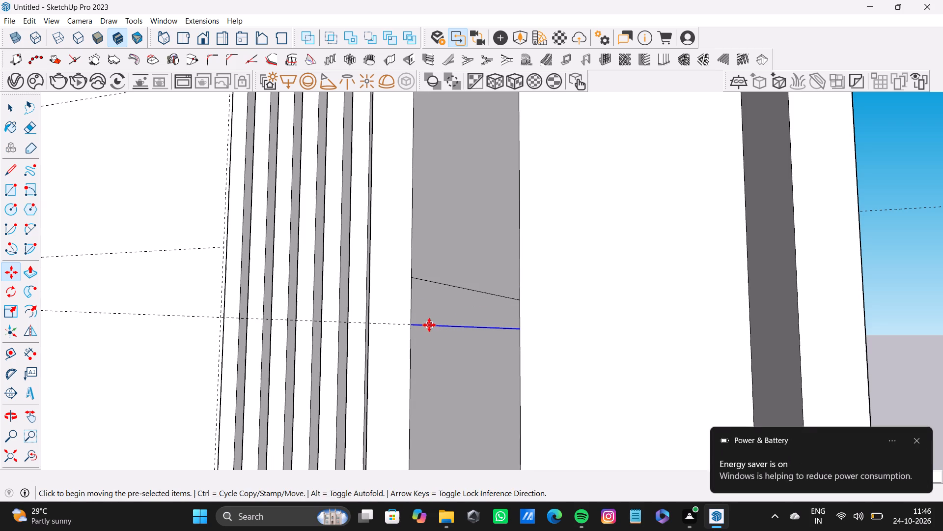
key(space)
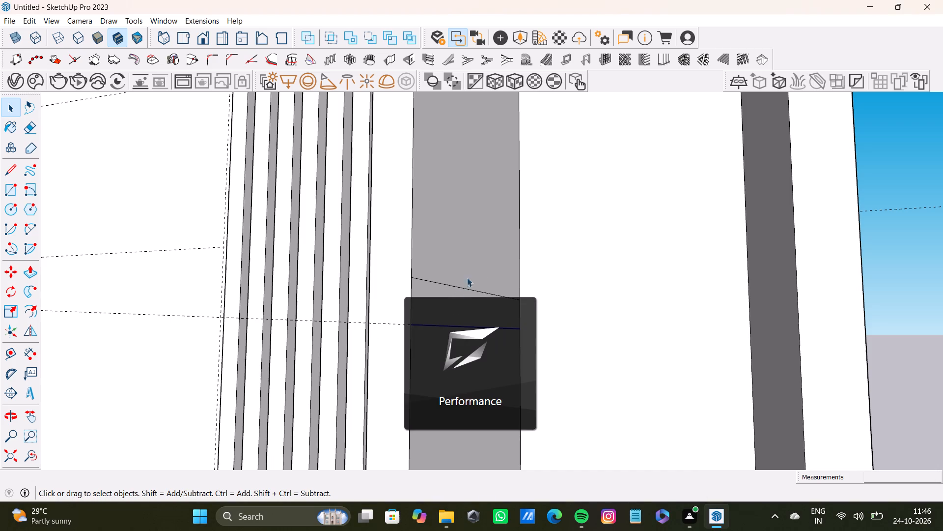
Pull the topmost 2" strip across the right column recess to its opposite side, forming the top shelf.
scroll(439, 304, down, 8)
middle_drag(468, 350, 419, 387)
key(space)
scroll(427, 327, up, 2)
click(419, 328)
key(p)
drag(419, 328, 542, 356)
scroll(529, 358, down, 5)
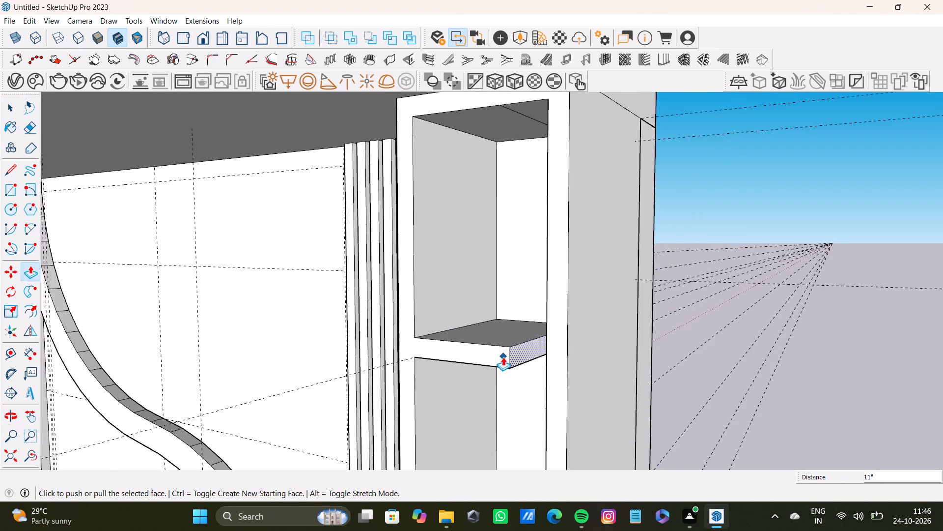
scroll(503, 357, down, 2)
middle_drag(500, 359, 576, 284)
scroll(559, 281, up, 3)
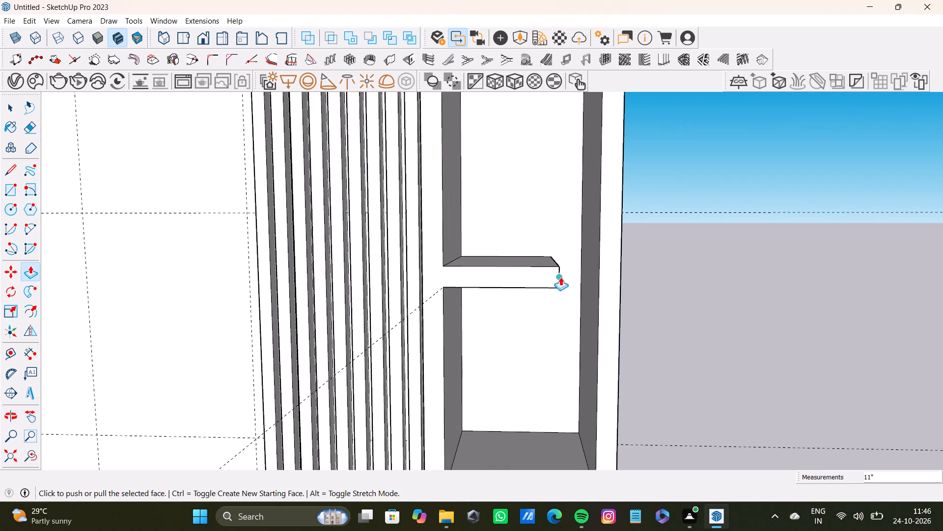
drag(560, 277, 610, 282)
Draw a 2" vertical edge where the top shelf's front meets the right column's inner border.
key(space)
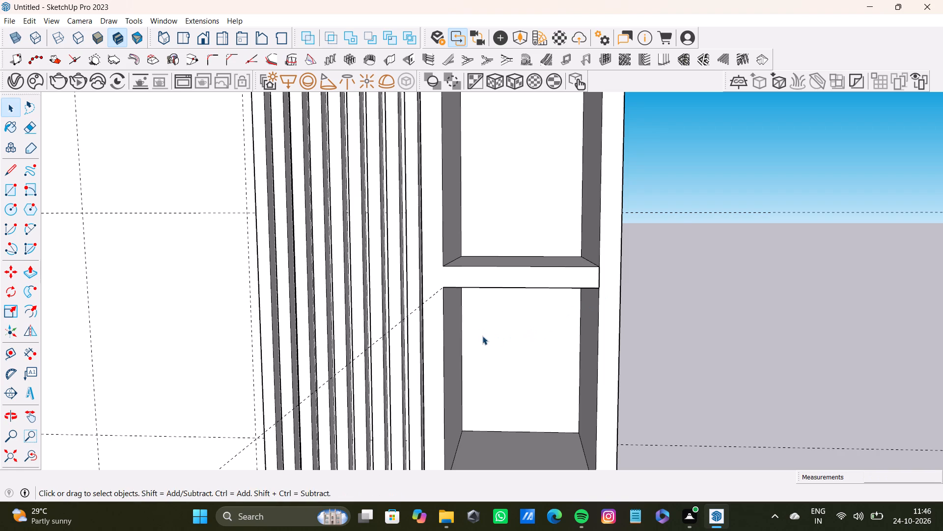
key(l)
scroll(463, 274, up, 5)
click(431, 264)
click(430, 298)
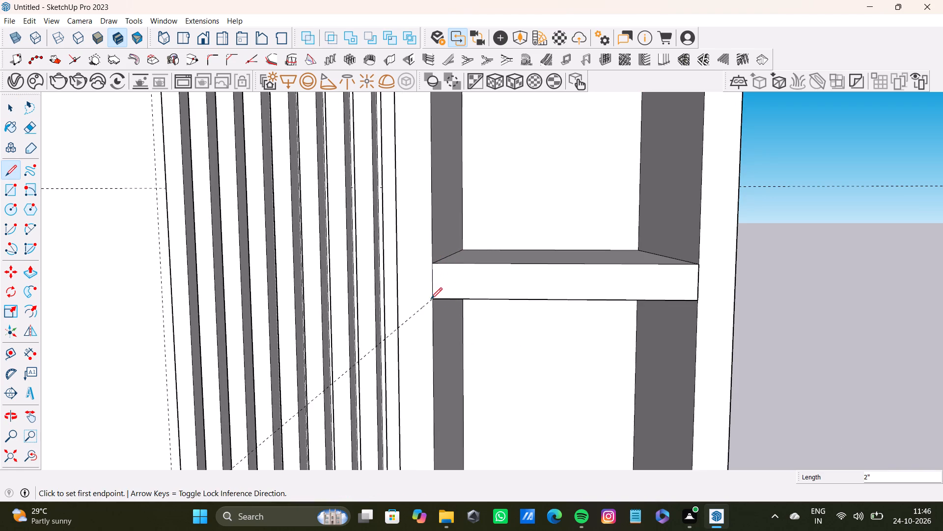
key(space)
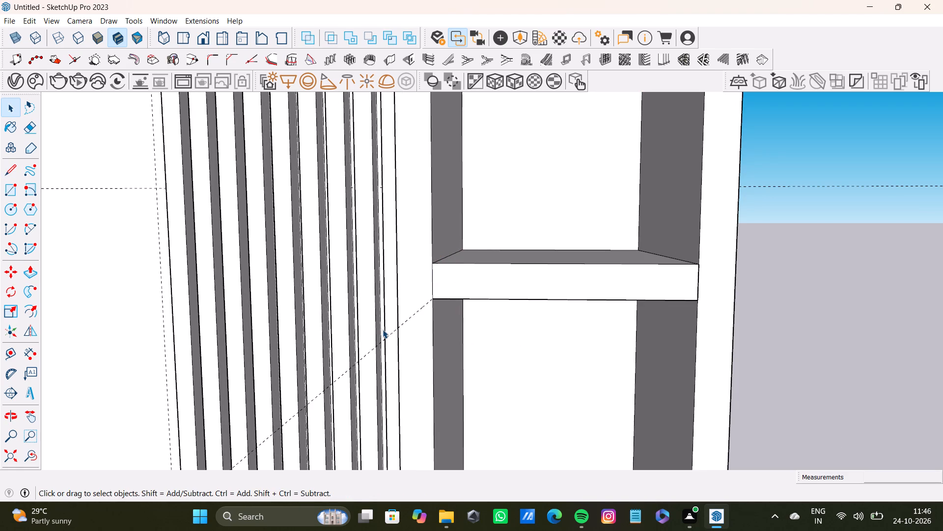
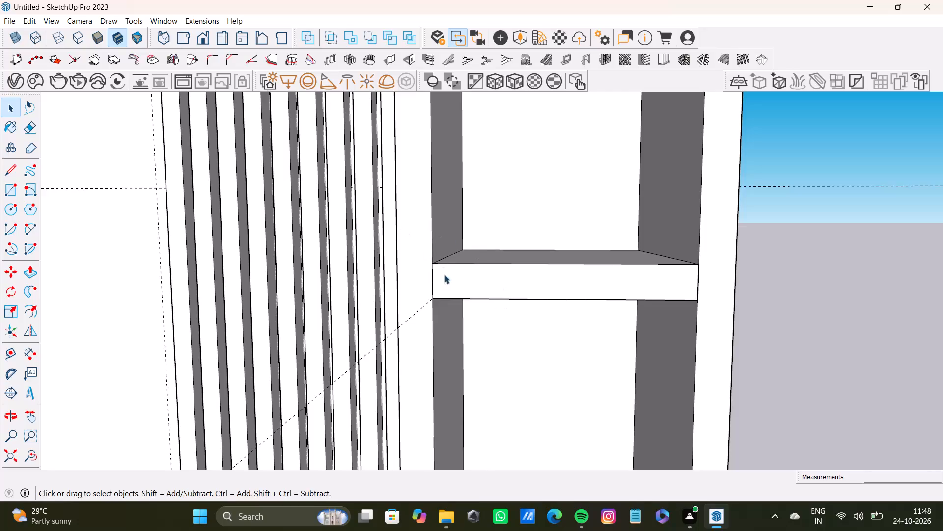
Examine the whole wall unit from several angles, including both shelved columns and the underside of the ceiling slab.
scroll(437, 277, down, 17)
middle_drag(381, 305, 454, 278)
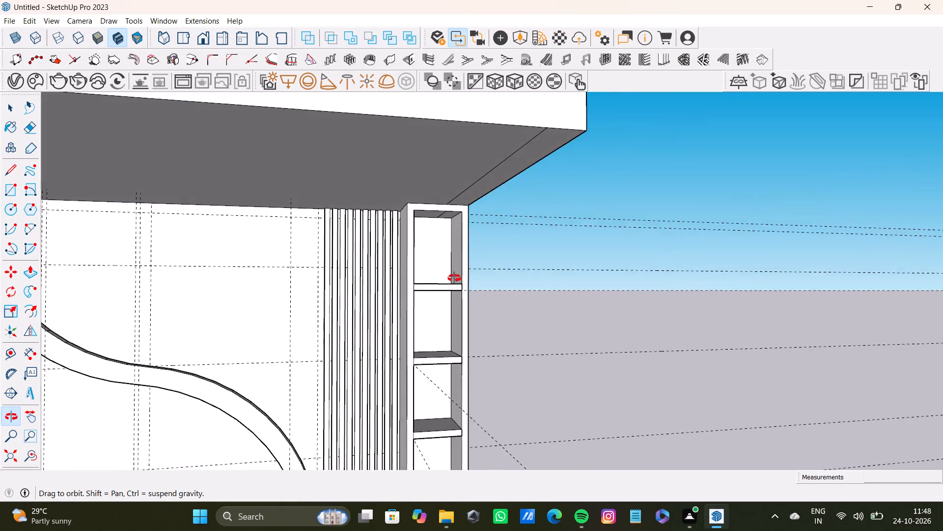
middle_drag(454, 278, 539, 254)
scroll(439, 244, up, 3)
middle_drag(439, 244, 407, 333)
shift+scroll(407, 330, down, 3)
shift+middle_drag(406, 330, 463, 45)
scroll(468, 165, down, 4)
shift+middle_drag(512, 262, 481, 69)
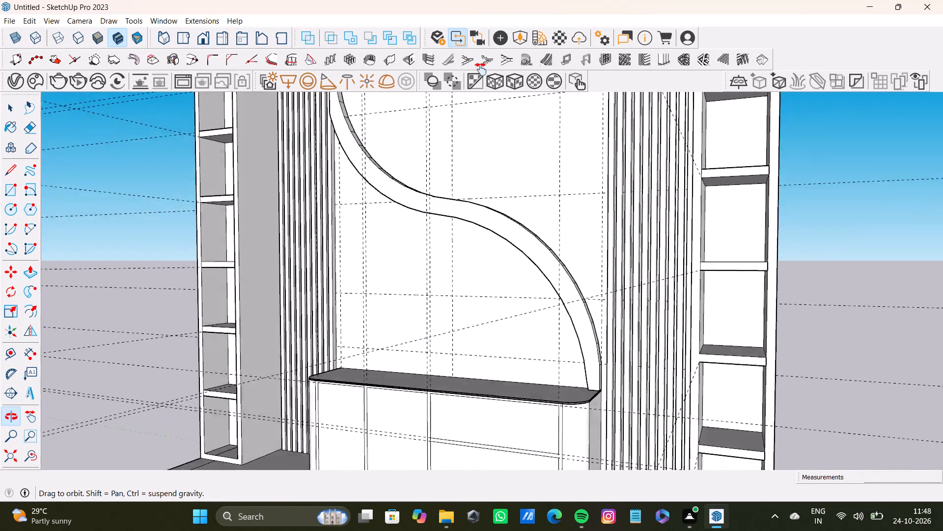
shift+middle_drag(481, 69, 591, 136)
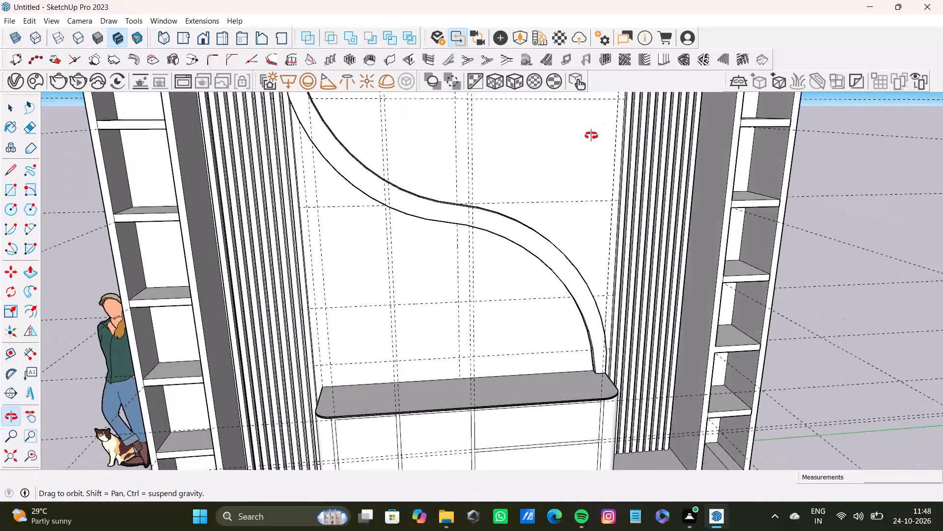
shift+middle_drag(591, 136, 431, 185)
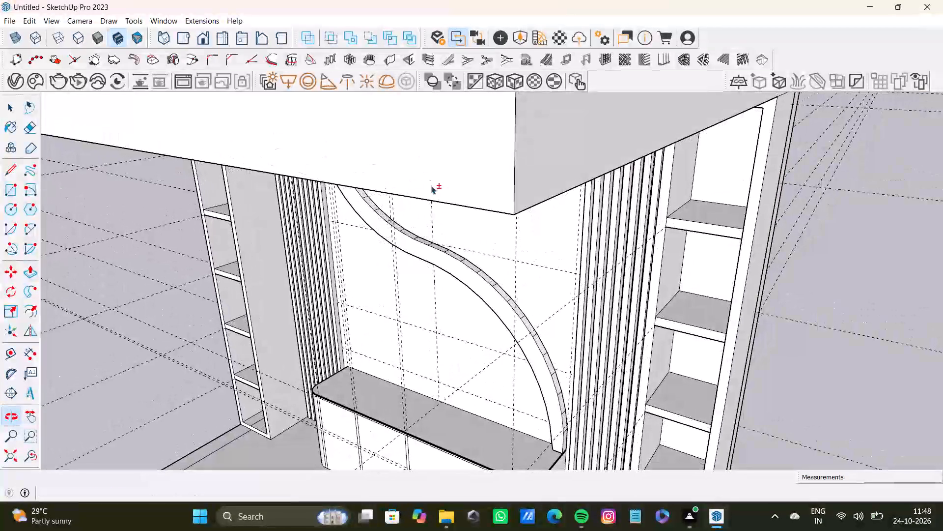
scroll(436, 340, down, 8)
middle_drag(438, 346, 541, 261)
scroll(497, 306, up, 4)
middle_drag(469, 319, 518, 236)
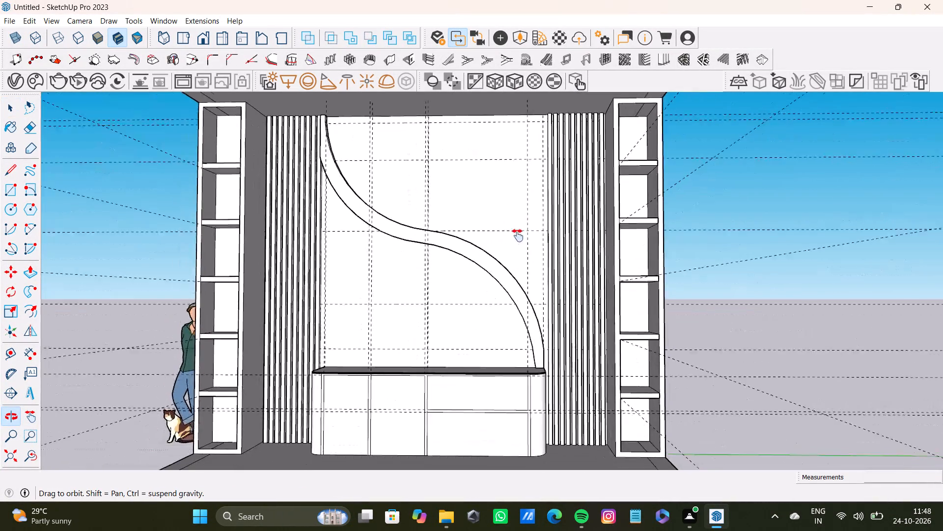
middle_drag(518, 236, 475, 320)
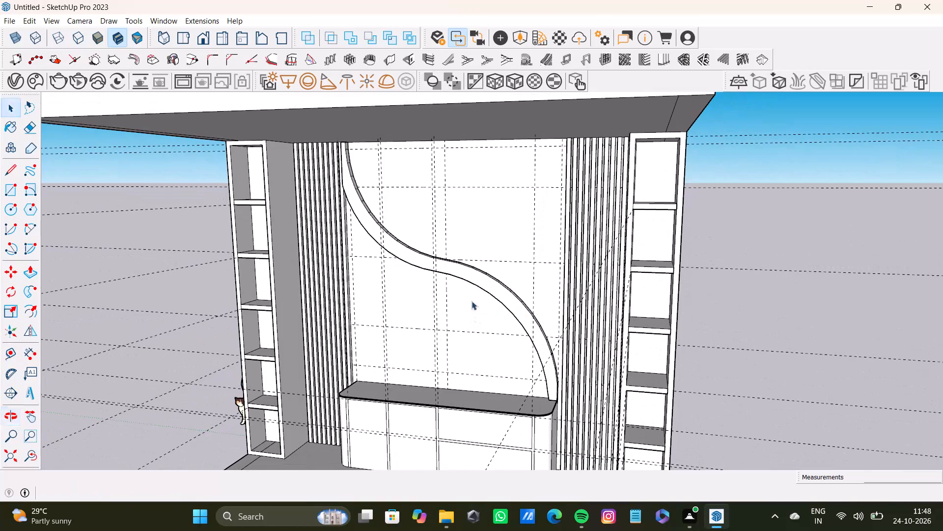
scroll(422, 338, up, 7)
scroll(411, 393, down, 7)
middle_drag(408, 397, 492, 359)
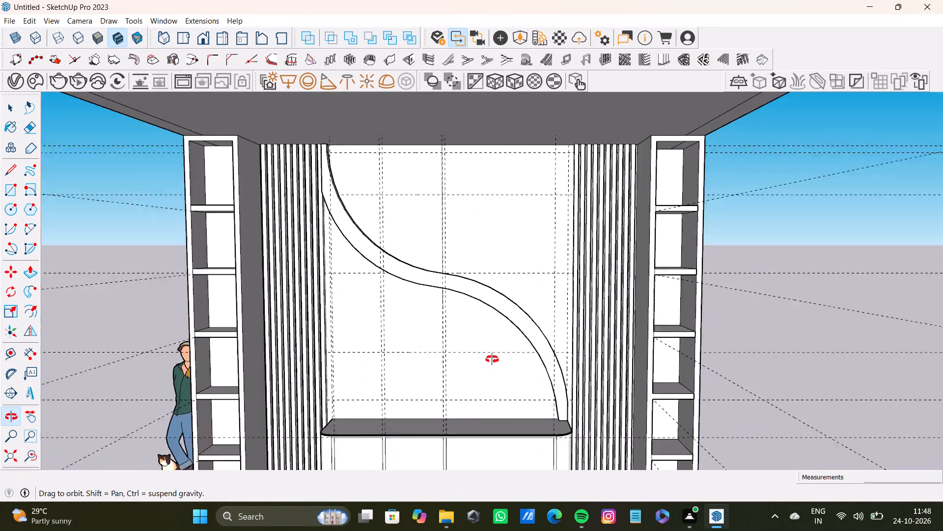
middle_drag(492, 359, 480, 299)
scroll(469, 306, down, 7)
middle_drag(463, 311, 450, 313)
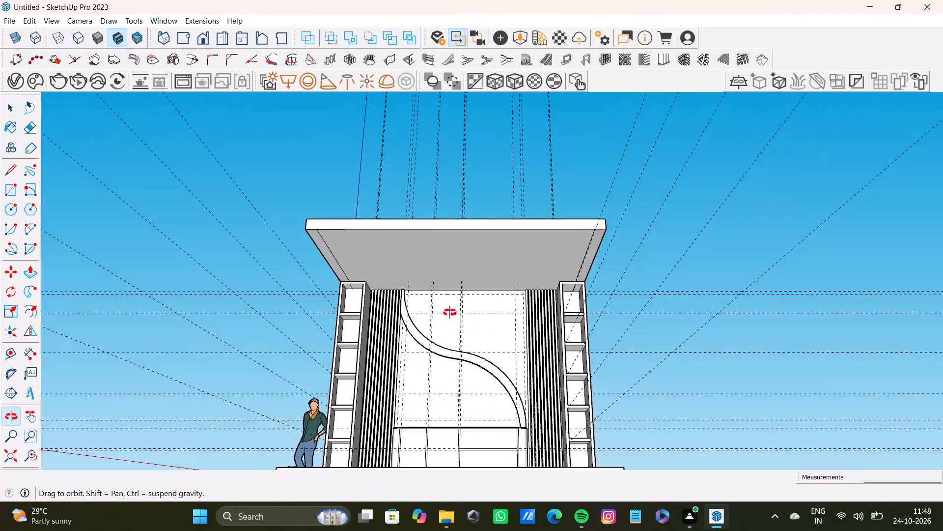
middle_drag(450, 313, 441, 261)
Group the ceiling slab's underside face together with its bounding edges.
key(space)
click(436, 251)
scroll(436, 266, down, 4)
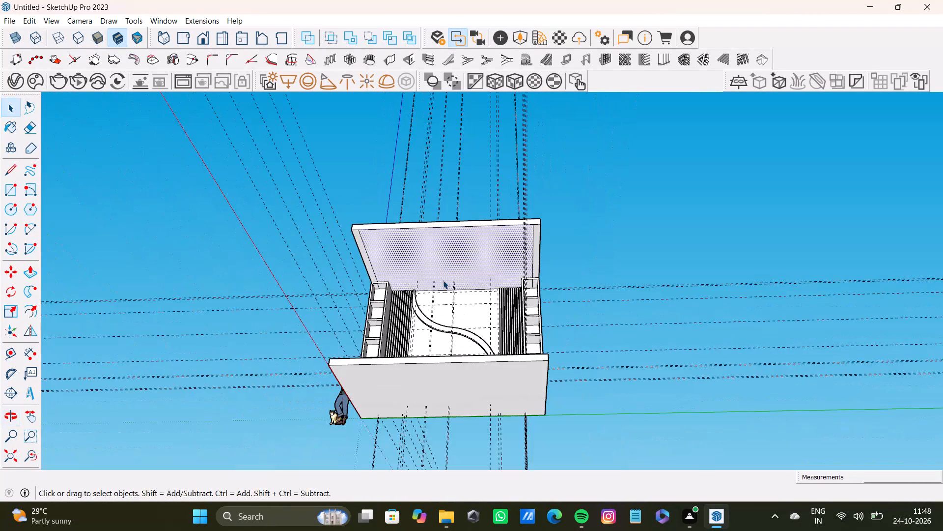
middle_drag(443, 280, 448, 297)
triple_click(445, 302)
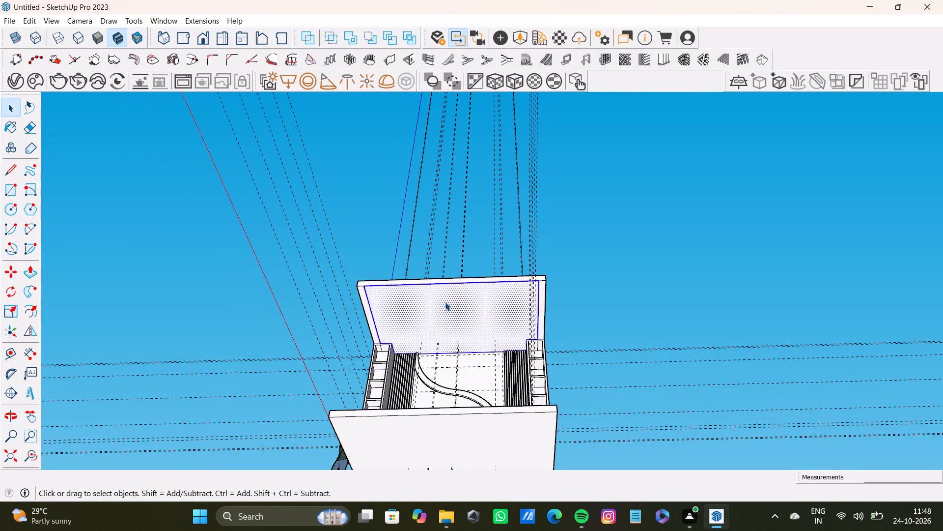
double_click(444, 305)
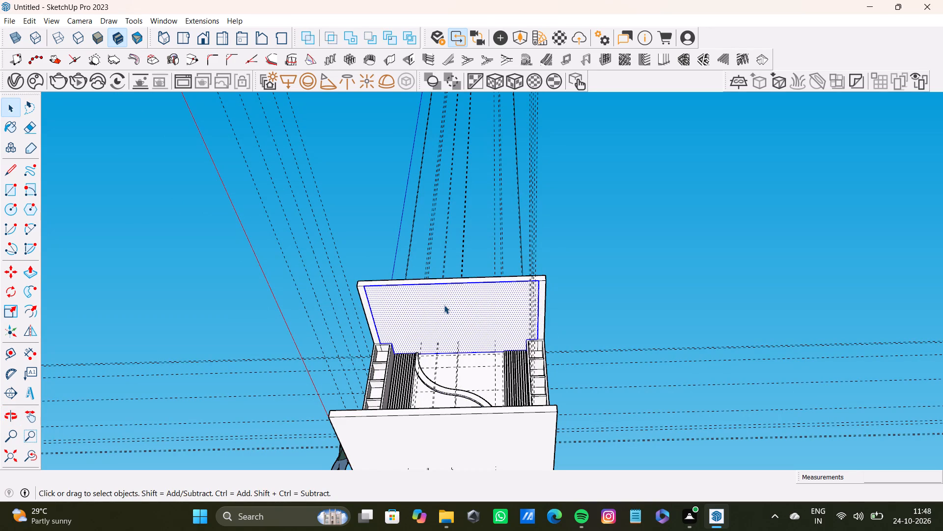
right_click(444, 305)
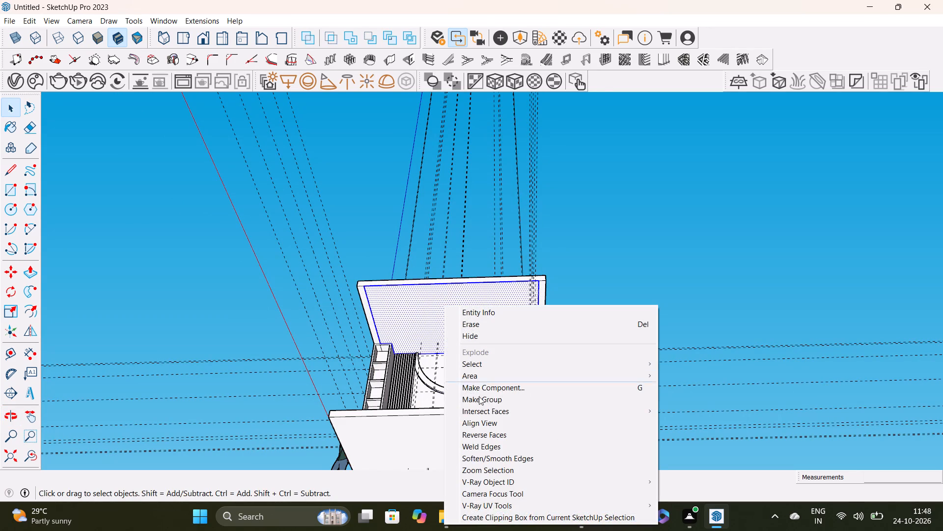
click(488, 402)
click(594, 244)
Open the ceiling underside group for editing and select its face.
scroll(483, 297, up, 4)
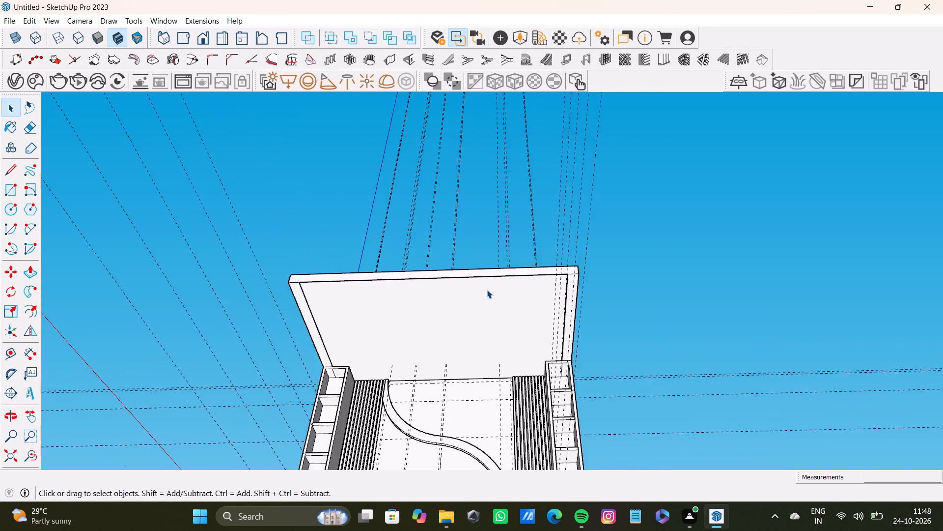
scroll(487, 290, up, 6)
shift+middle_drag(486, 292, 499, 291)
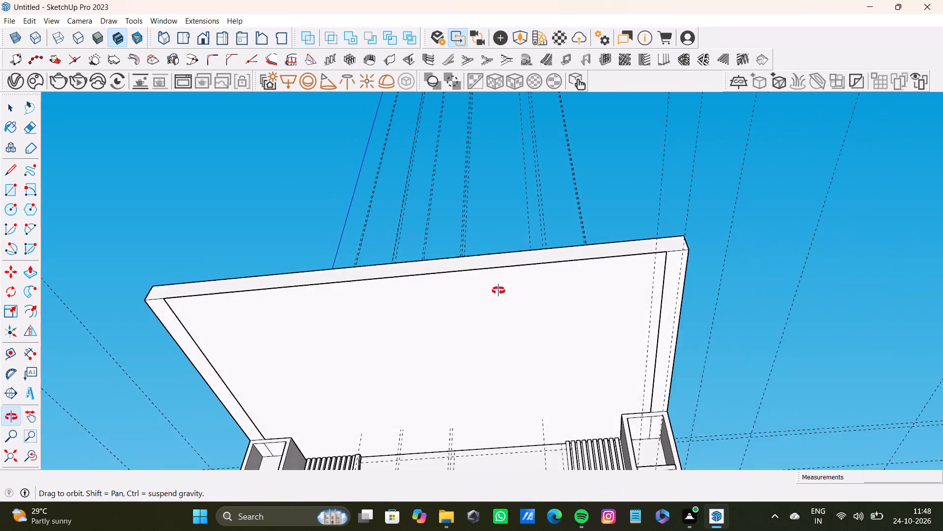
shift+middle_drag(499, 291, 552, 214)
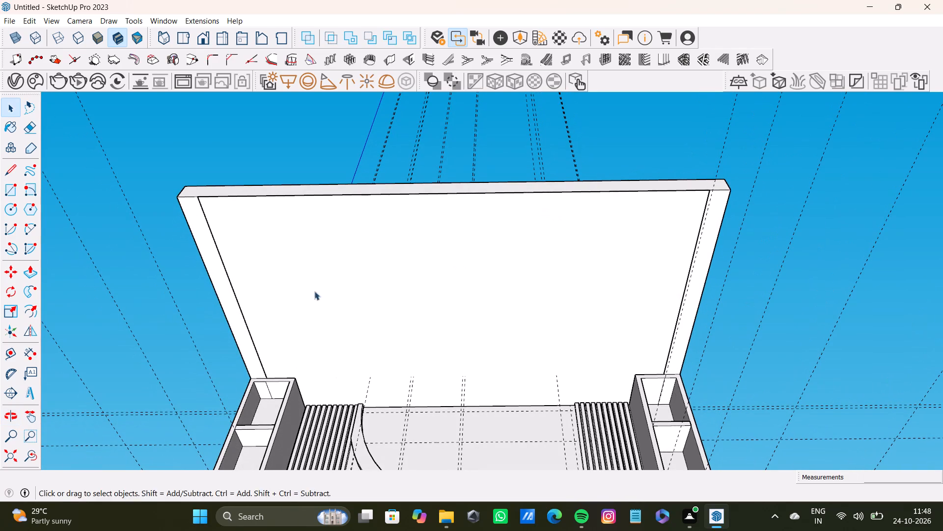
double_click(316, 222)
click(316, 246)
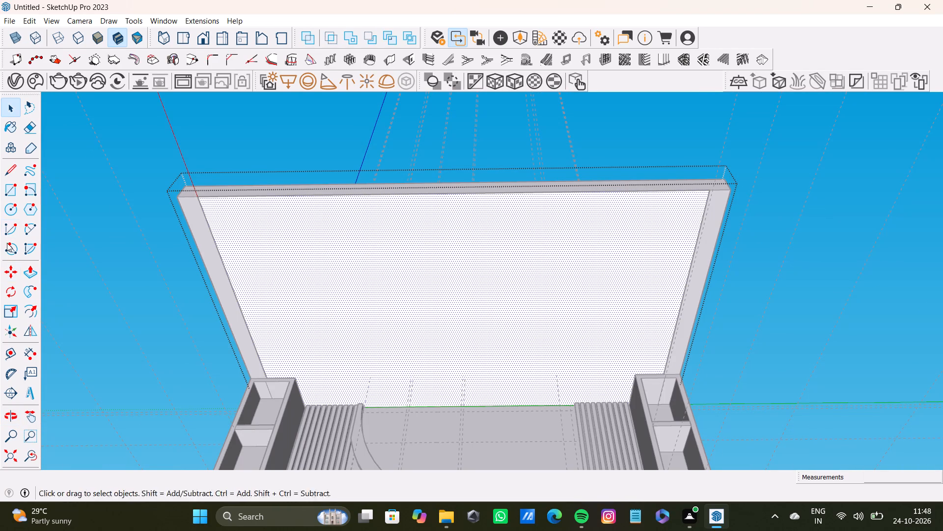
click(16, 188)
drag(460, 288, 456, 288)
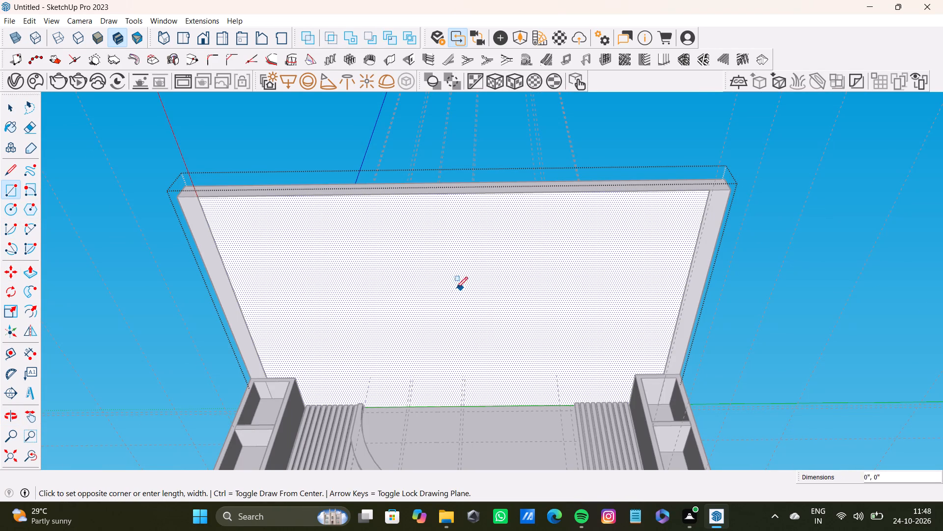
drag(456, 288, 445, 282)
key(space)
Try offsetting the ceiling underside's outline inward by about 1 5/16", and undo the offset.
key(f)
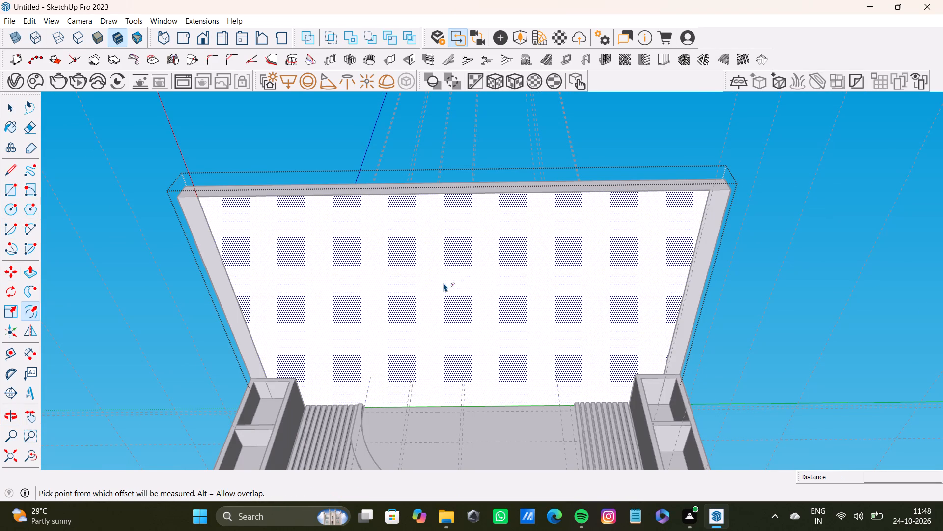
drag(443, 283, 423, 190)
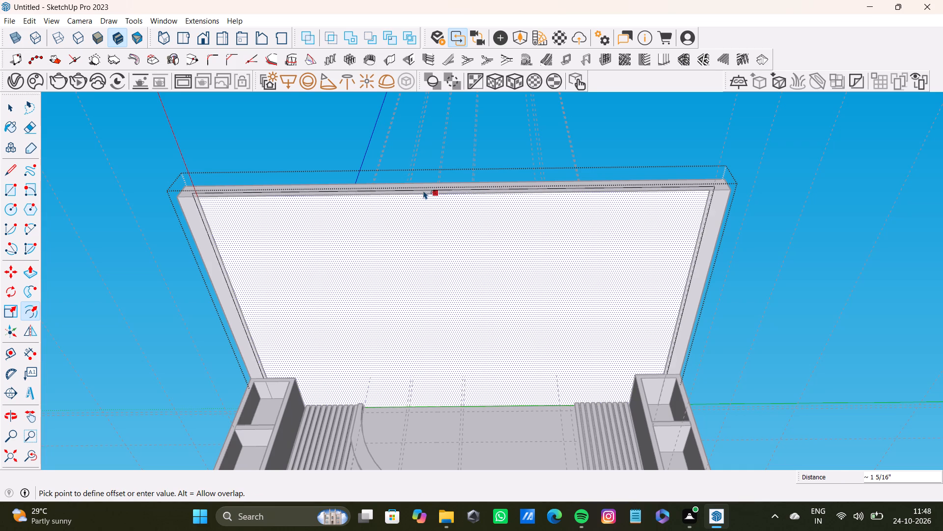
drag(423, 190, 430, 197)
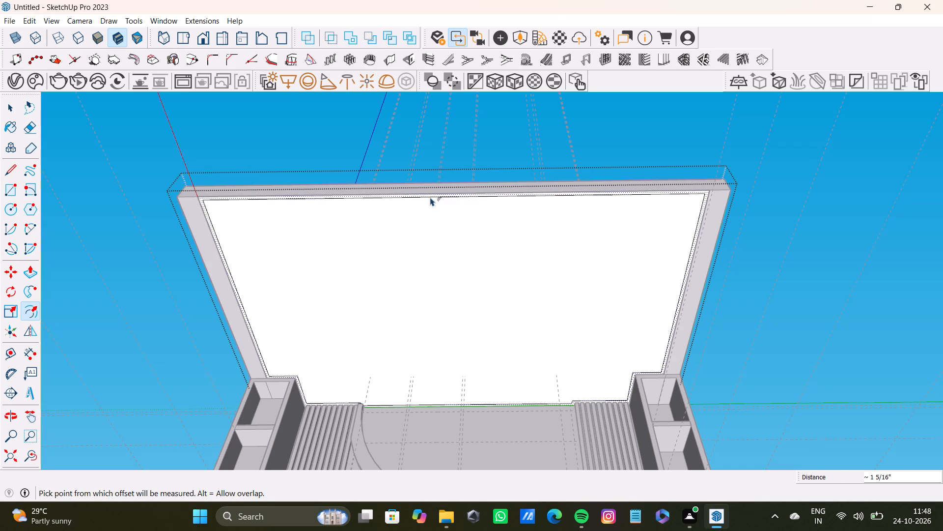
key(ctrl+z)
Place a guide across the ceiling underside, parallel to its front edge, in line with the fronts of the side columns.
scroll(464, 386, down, 2)
middle_drag(464, 389, 441, 358)
key(t)
click(424, 223)
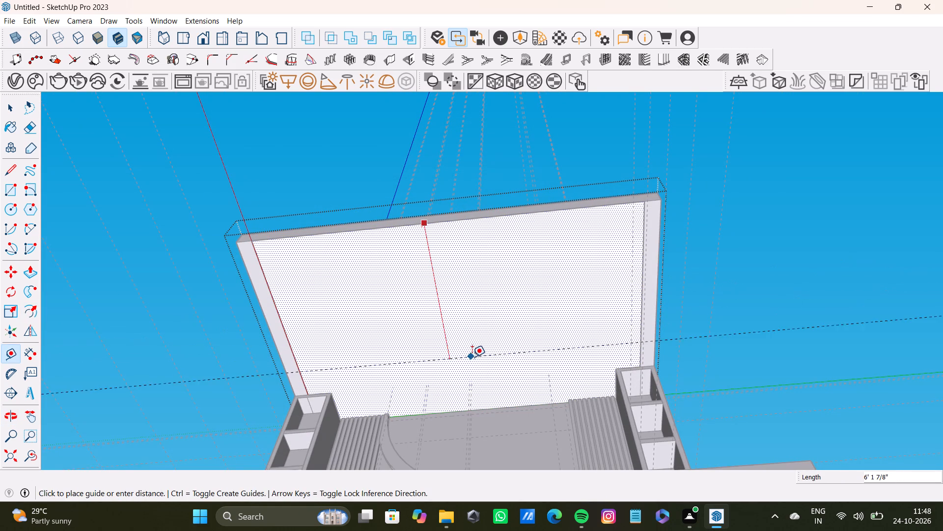
click(487, 378)
Draw a line along the guide from one side edge of the ceiling underside to the other, splitting off the strip between the columns.
scroll(441, 353, down, 3)
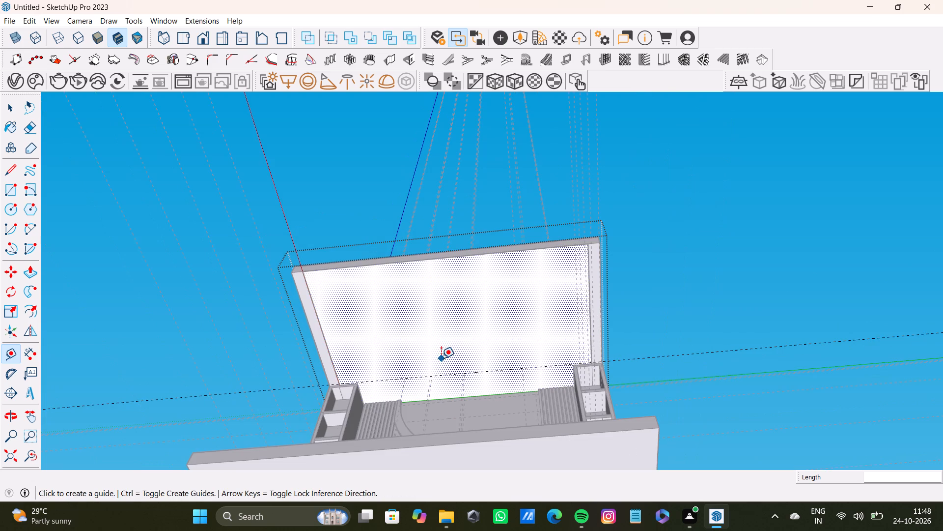
middle_drag(441, 358, 449, 361)
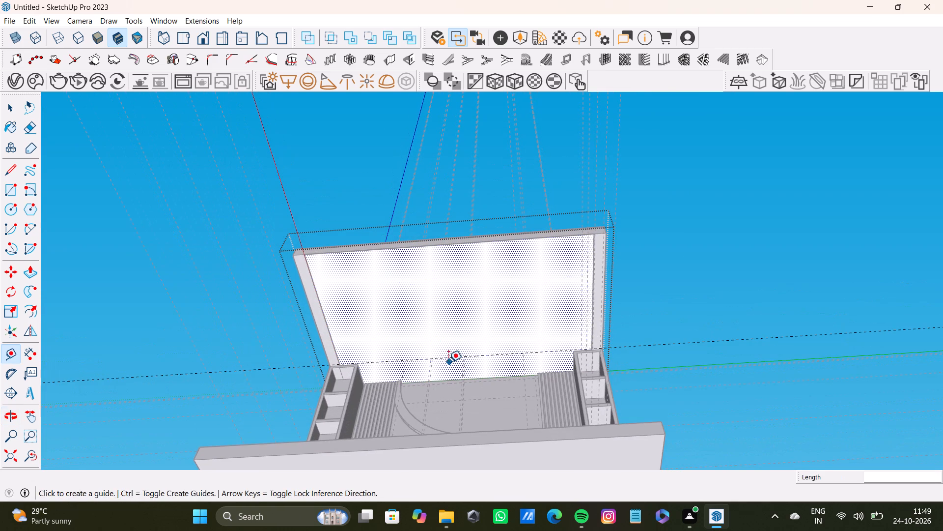
key(l)
scroll(328, 386, up, 11)
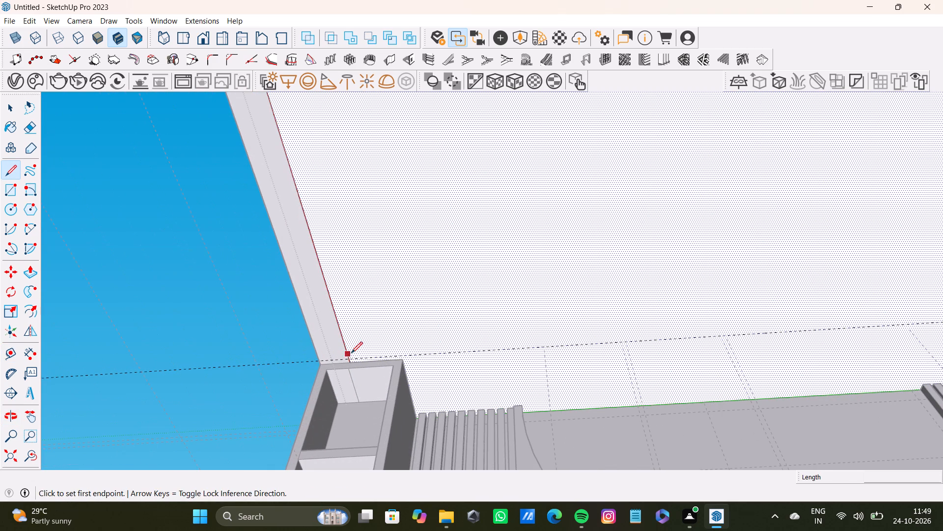
scroll(351, 353, up, 7)
click(344, 357)
scroll(740, 363, down, 3)
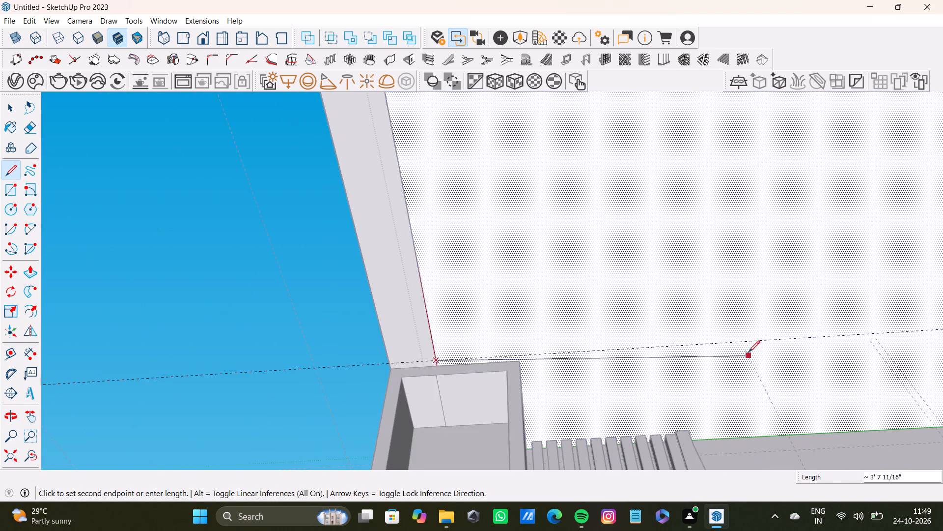
scroll(749, 352, down, 9)
shift+middle_drag(755, 346, 306, 354)
scroll(384, 338, down, 3)
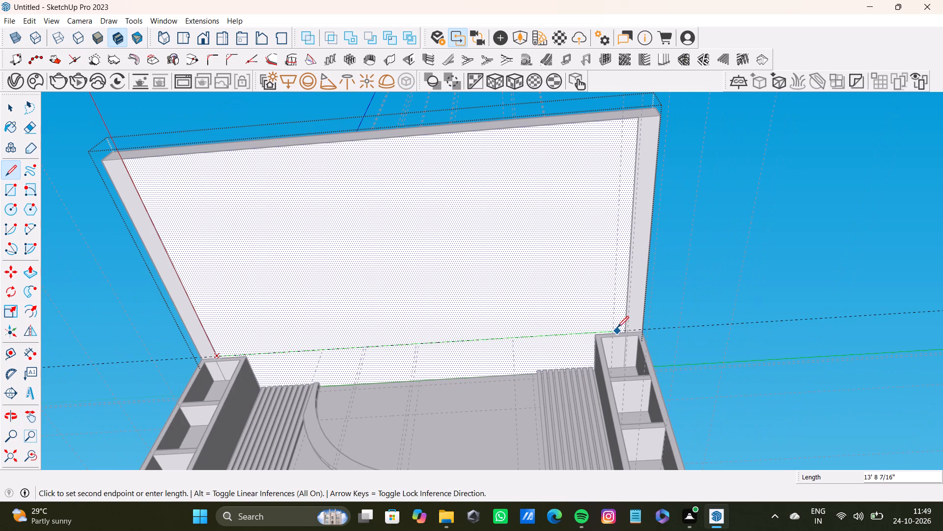
click(624, 329)
key(space)
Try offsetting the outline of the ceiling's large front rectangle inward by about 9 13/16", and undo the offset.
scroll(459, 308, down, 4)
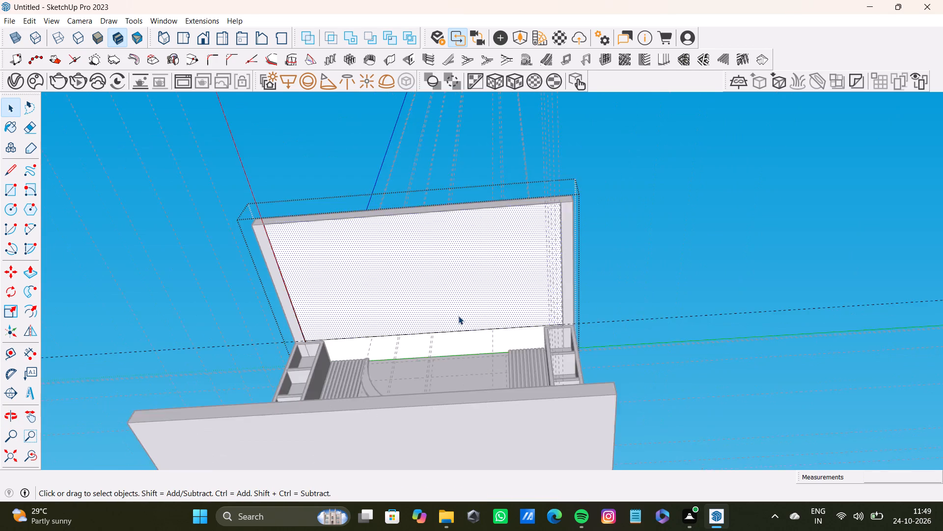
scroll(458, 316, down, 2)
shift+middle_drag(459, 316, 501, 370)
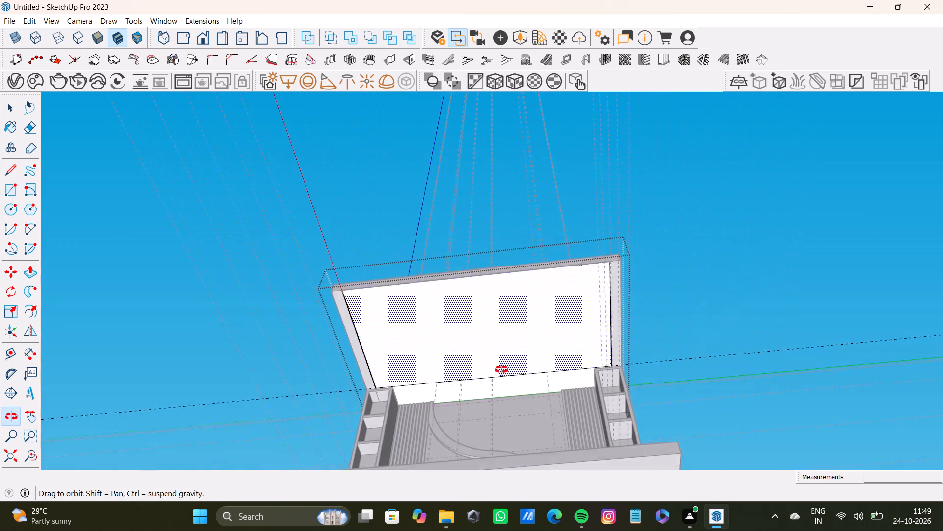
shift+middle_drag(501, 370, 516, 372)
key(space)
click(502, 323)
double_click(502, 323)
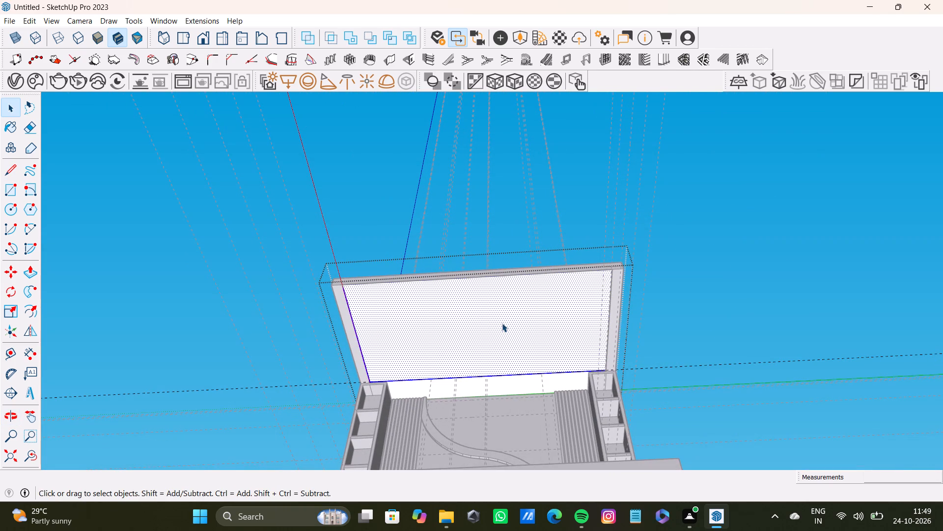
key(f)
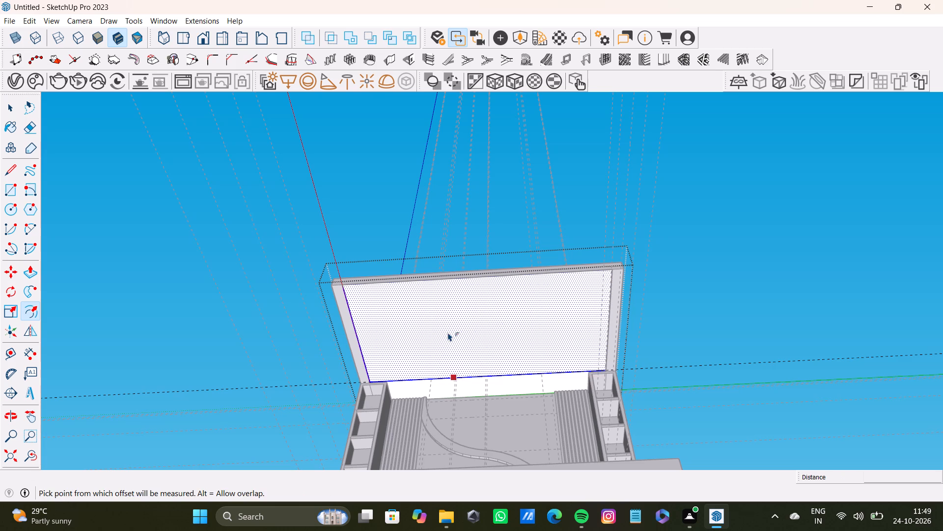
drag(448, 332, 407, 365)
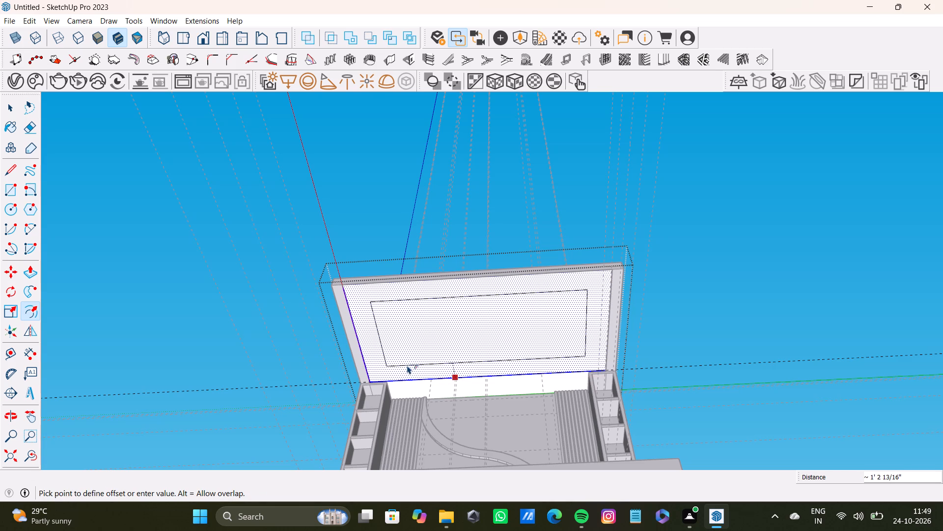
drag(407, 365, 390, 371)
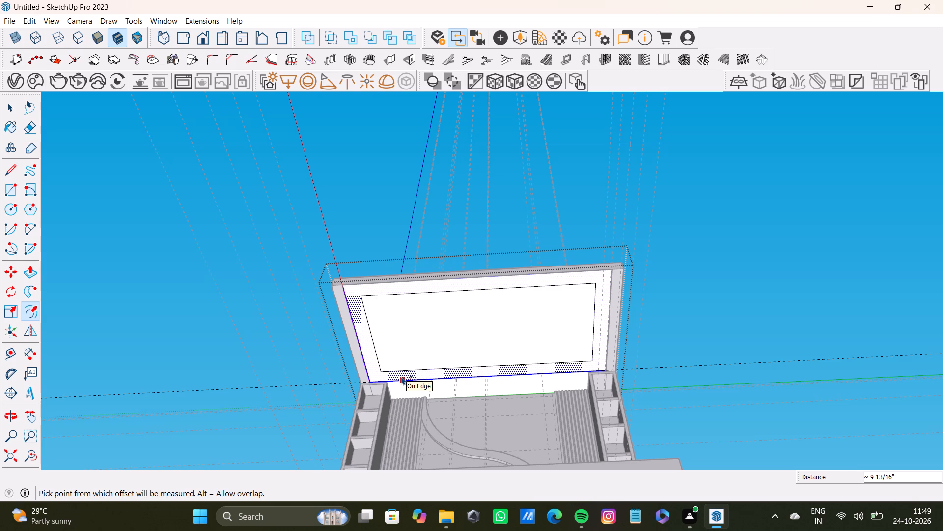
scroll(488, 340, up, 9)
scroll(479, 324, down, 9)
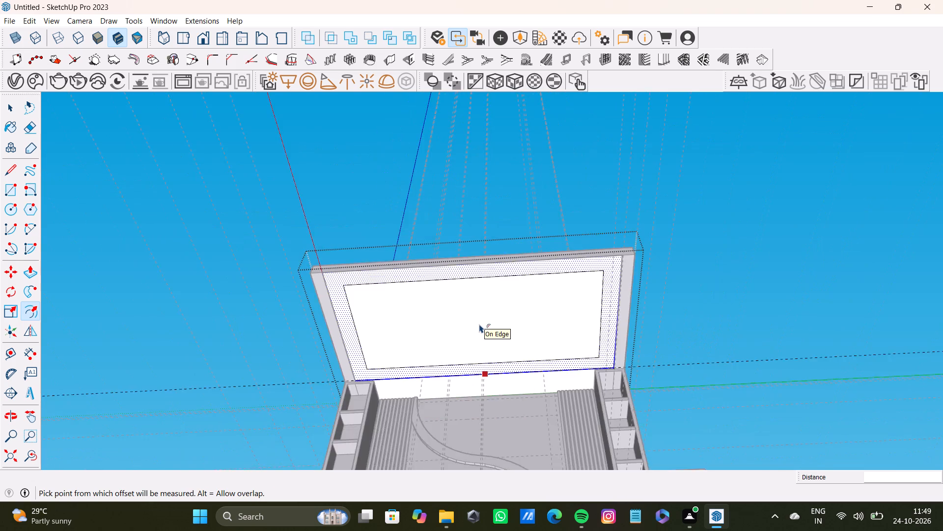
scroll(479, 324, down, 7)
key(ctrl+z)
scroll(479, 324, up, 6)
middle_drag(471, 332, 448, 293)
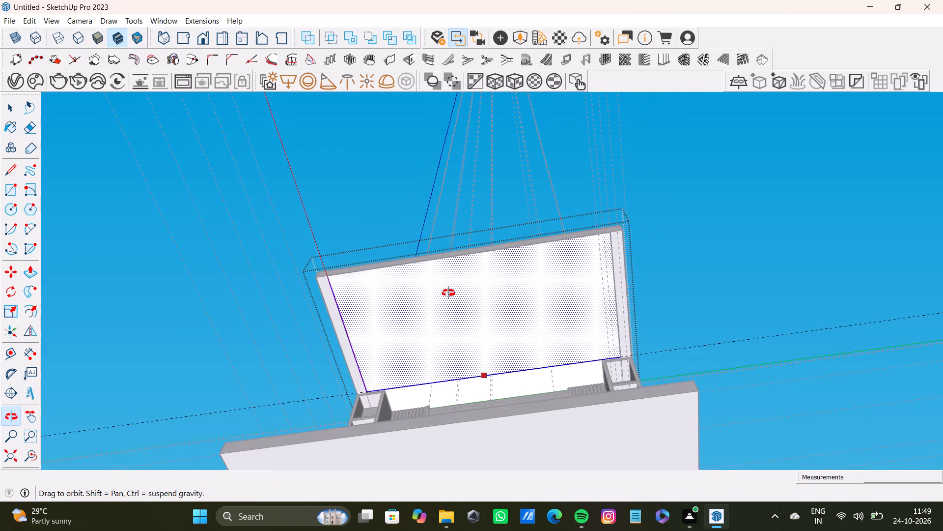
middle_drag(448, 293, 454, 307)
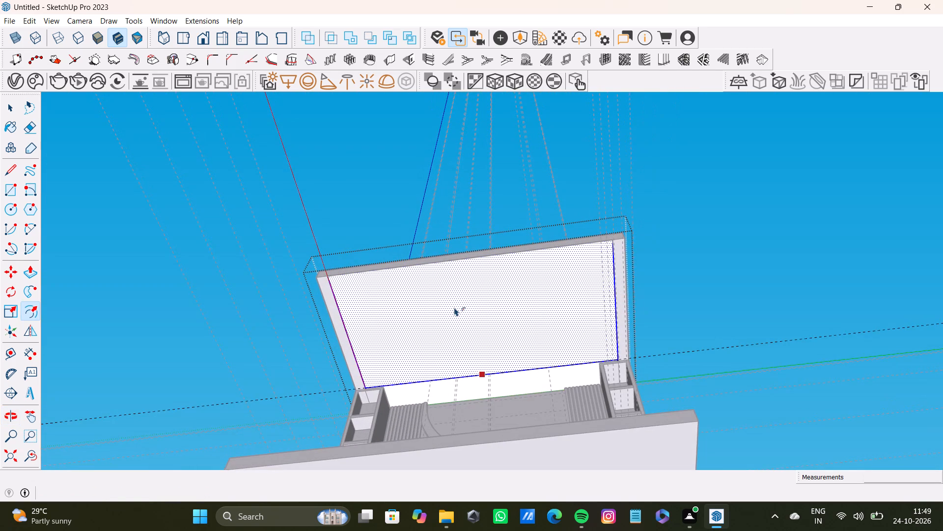
Offset the outline of the ceiling's large front rectangle inward by about 7".
key(f)
drag(460, 306, 441, 272)
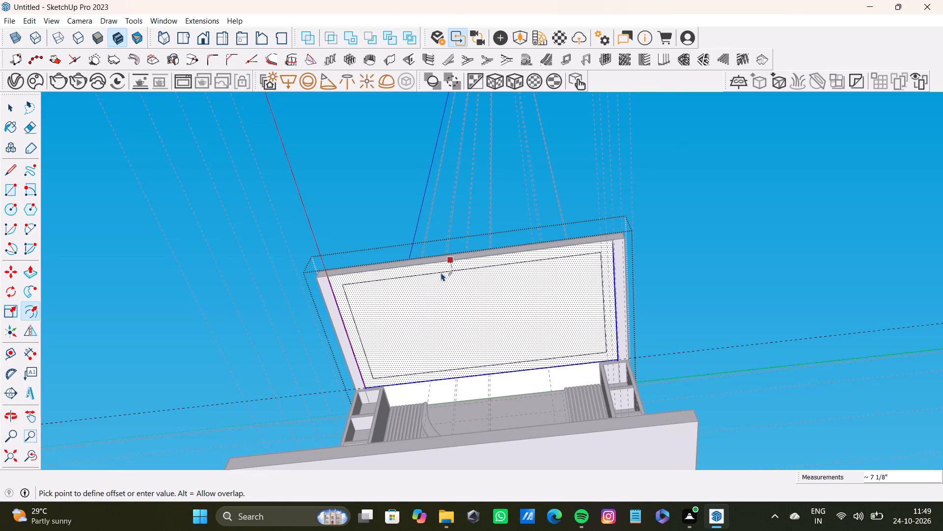
drag(441, 272, 438, 268)
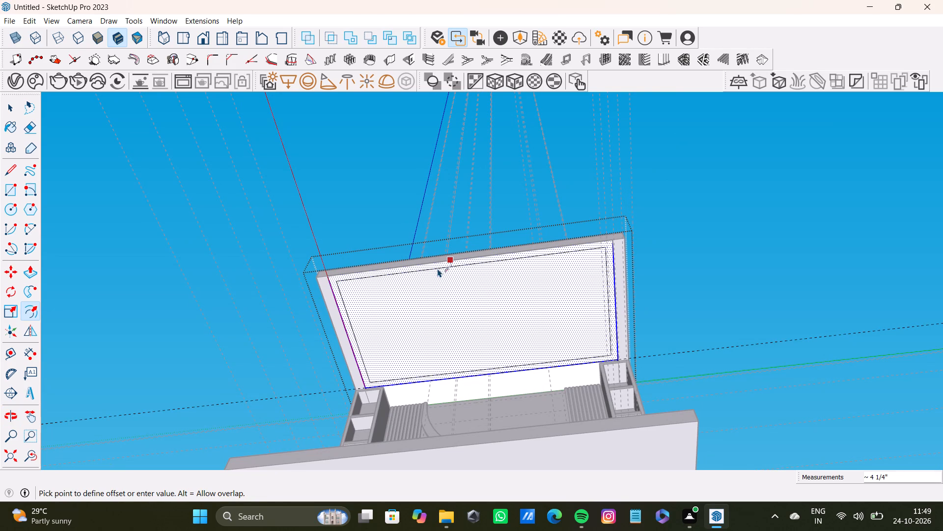
drag(438, 268, 439, 272)
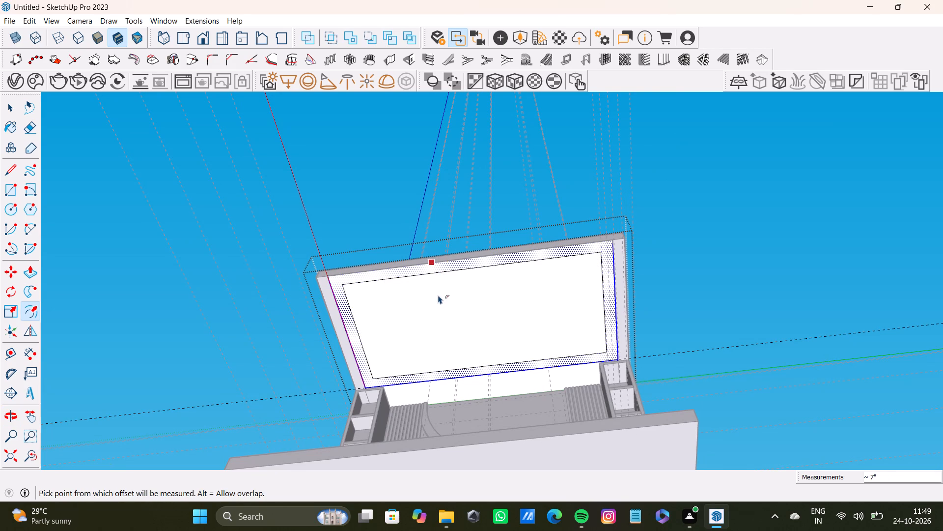
key(space)
Offset the ceiling's large front rectangle inward again by about 2' 1", forming a central rectangle.
scroll(474, 321, down, 3)
middle_drag(474, 321, 496, 362)
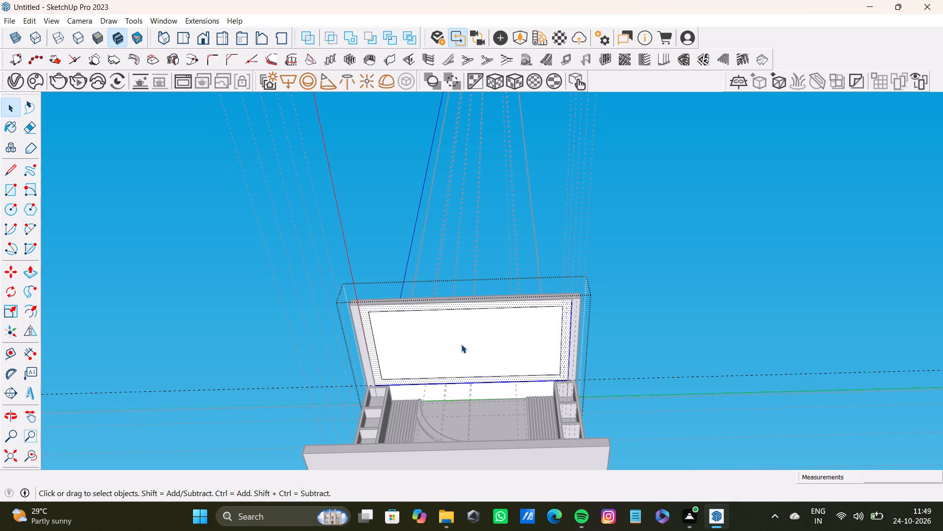
key(f)
drag(461, 343, 458, 330)
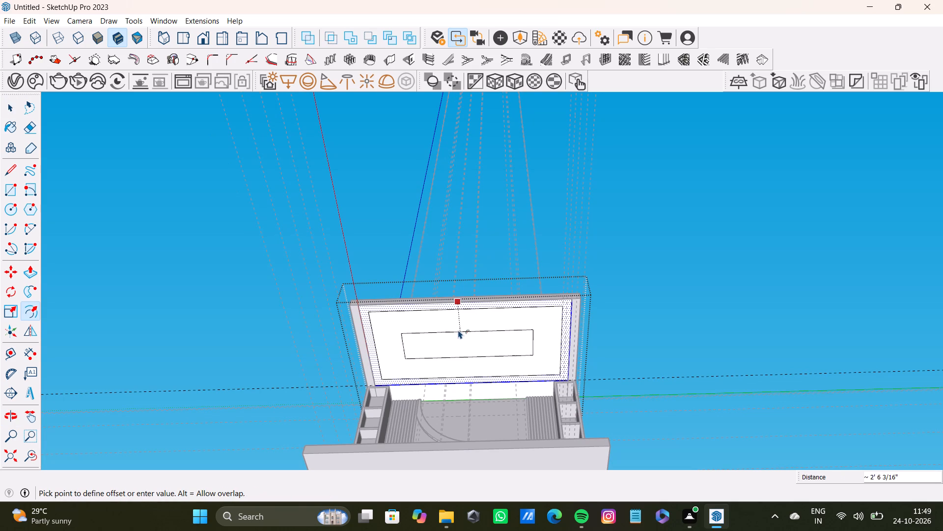
drag(458, 330, 456, 318)
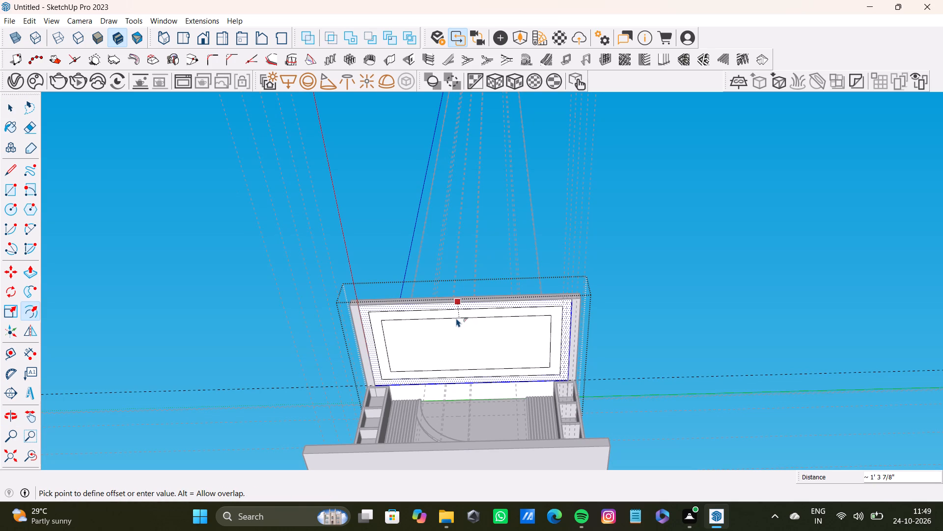
drag(456, 318, 463, 327)
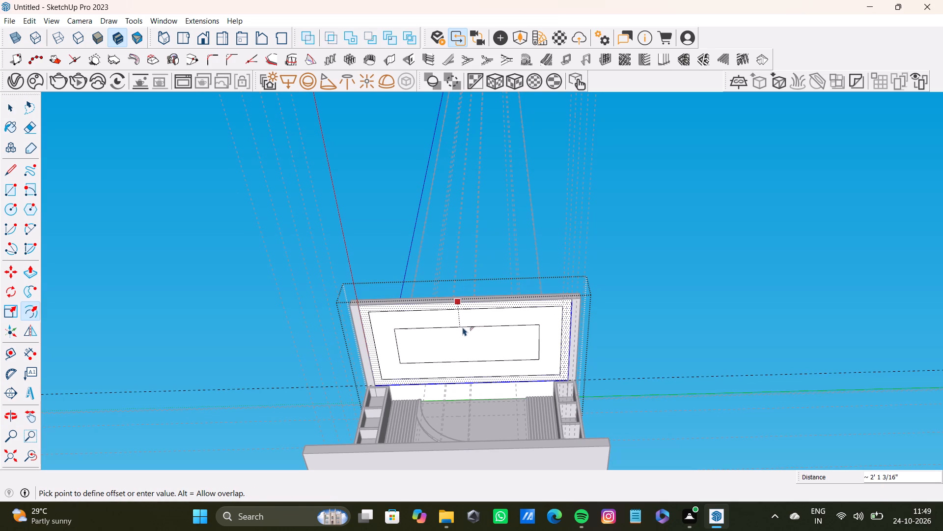
drag(463, 327, 464, 327)
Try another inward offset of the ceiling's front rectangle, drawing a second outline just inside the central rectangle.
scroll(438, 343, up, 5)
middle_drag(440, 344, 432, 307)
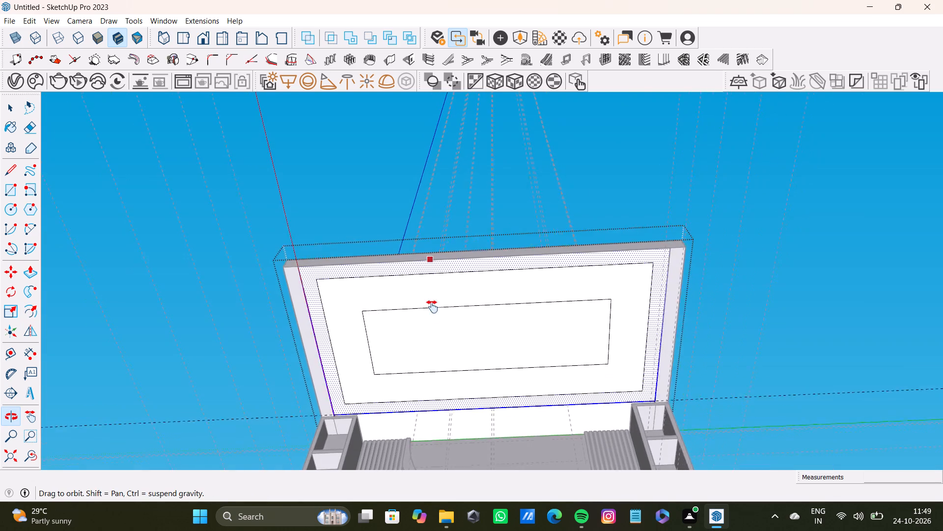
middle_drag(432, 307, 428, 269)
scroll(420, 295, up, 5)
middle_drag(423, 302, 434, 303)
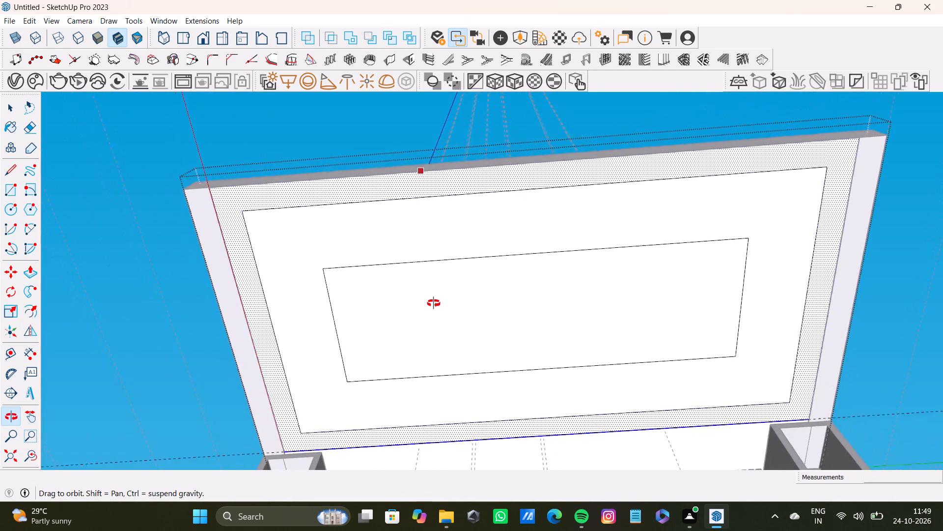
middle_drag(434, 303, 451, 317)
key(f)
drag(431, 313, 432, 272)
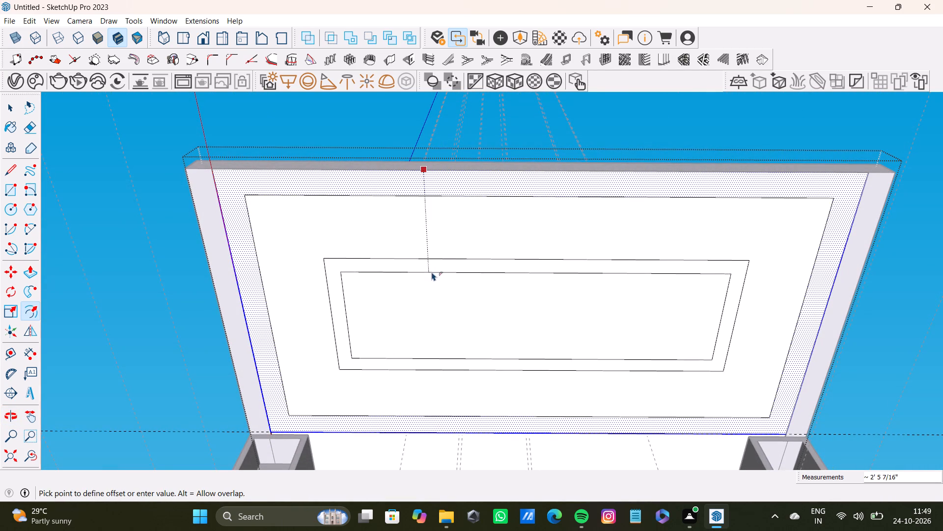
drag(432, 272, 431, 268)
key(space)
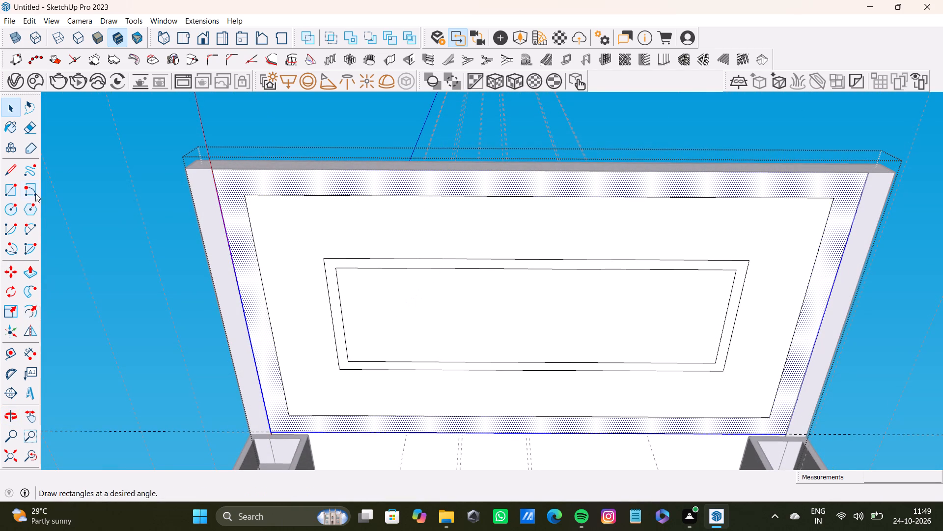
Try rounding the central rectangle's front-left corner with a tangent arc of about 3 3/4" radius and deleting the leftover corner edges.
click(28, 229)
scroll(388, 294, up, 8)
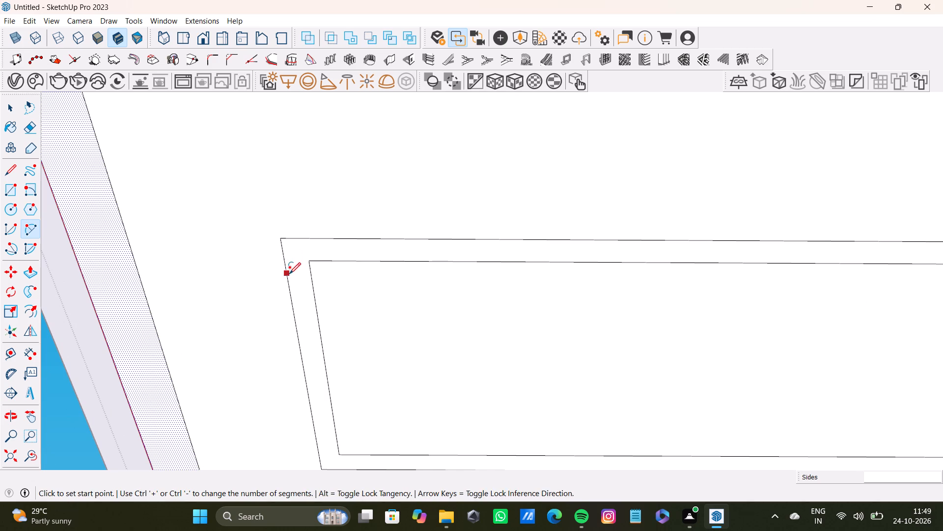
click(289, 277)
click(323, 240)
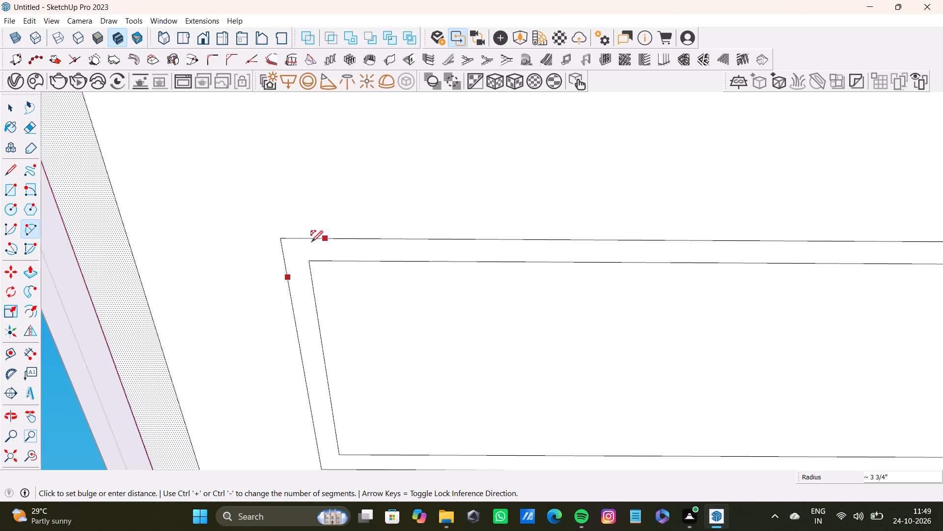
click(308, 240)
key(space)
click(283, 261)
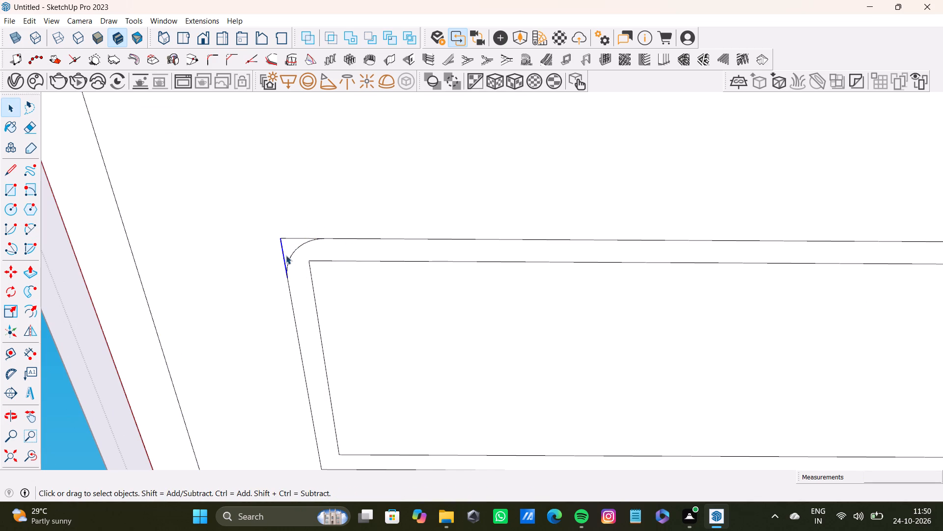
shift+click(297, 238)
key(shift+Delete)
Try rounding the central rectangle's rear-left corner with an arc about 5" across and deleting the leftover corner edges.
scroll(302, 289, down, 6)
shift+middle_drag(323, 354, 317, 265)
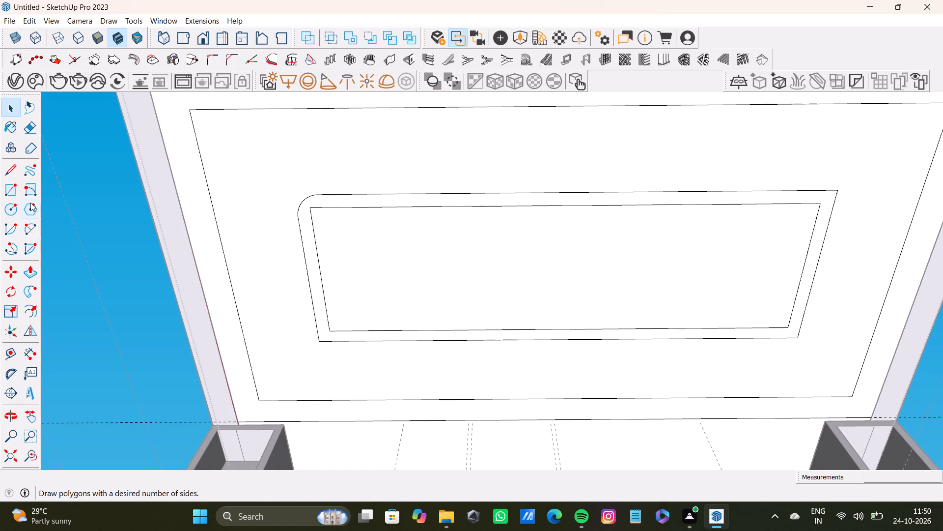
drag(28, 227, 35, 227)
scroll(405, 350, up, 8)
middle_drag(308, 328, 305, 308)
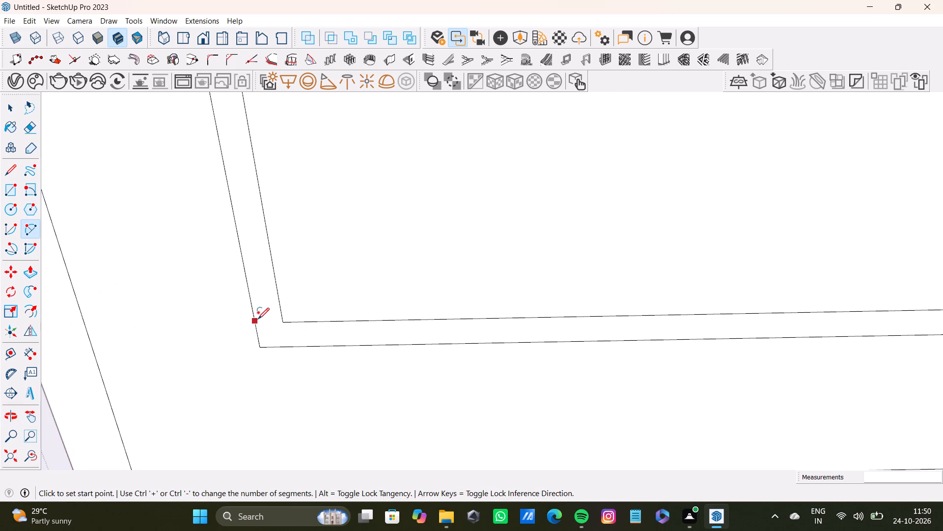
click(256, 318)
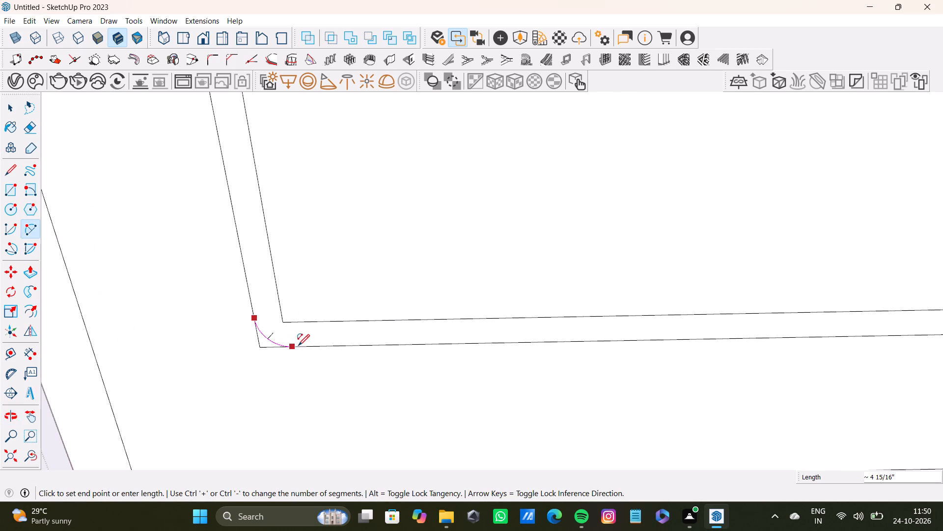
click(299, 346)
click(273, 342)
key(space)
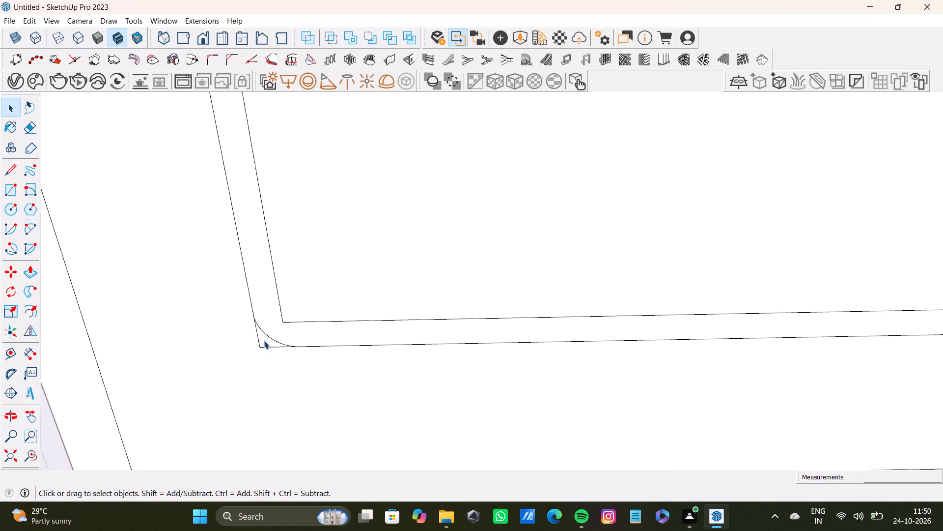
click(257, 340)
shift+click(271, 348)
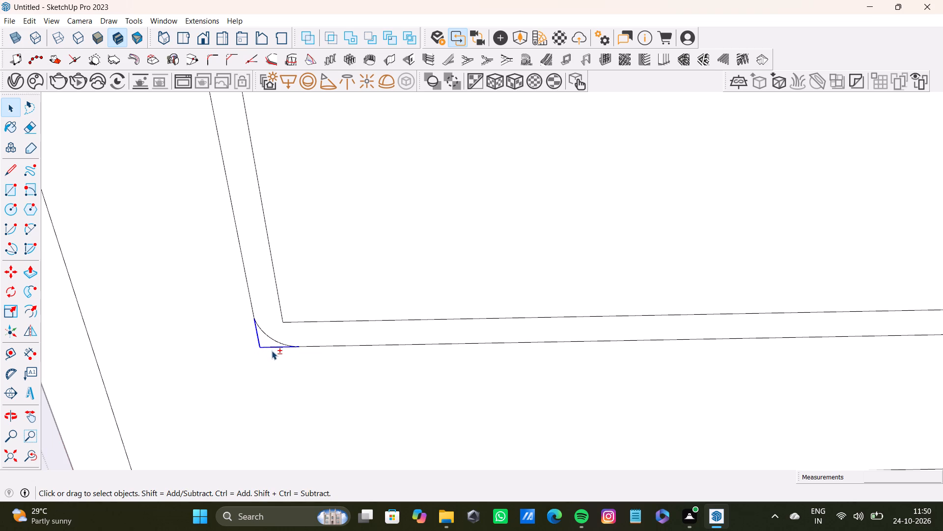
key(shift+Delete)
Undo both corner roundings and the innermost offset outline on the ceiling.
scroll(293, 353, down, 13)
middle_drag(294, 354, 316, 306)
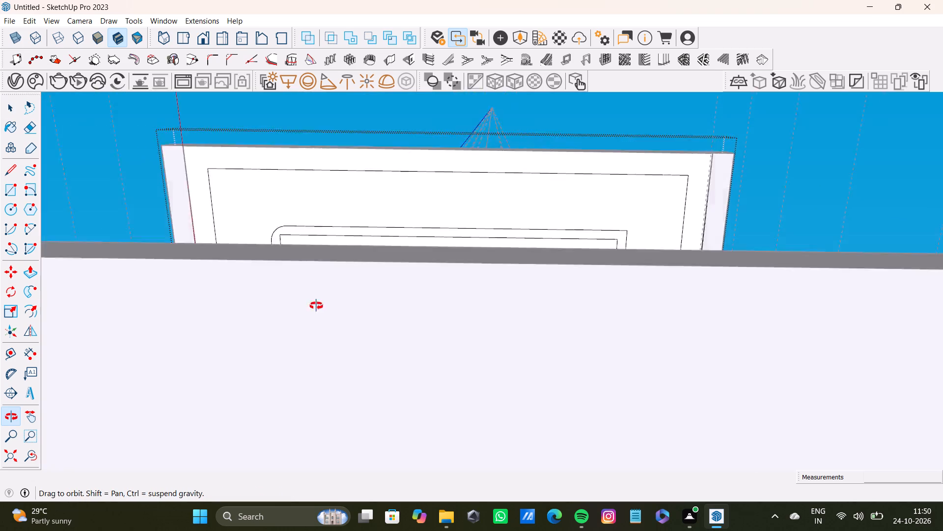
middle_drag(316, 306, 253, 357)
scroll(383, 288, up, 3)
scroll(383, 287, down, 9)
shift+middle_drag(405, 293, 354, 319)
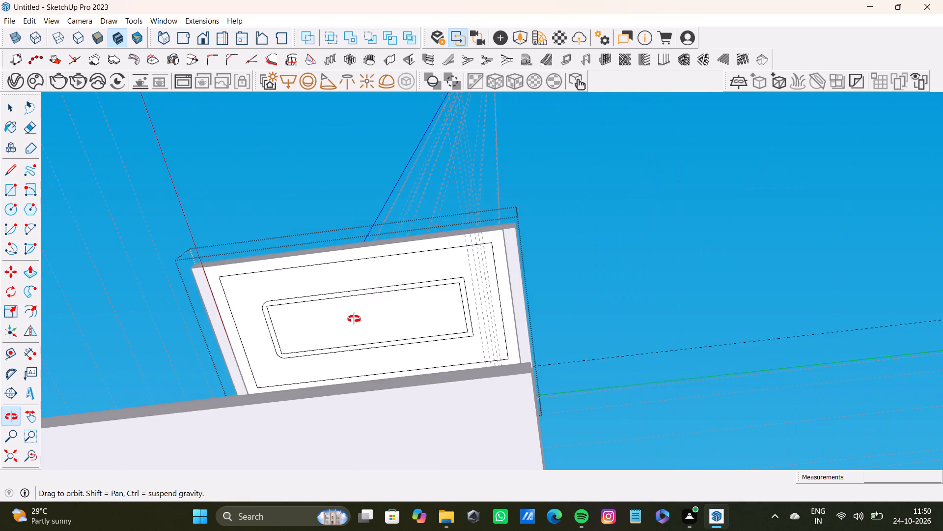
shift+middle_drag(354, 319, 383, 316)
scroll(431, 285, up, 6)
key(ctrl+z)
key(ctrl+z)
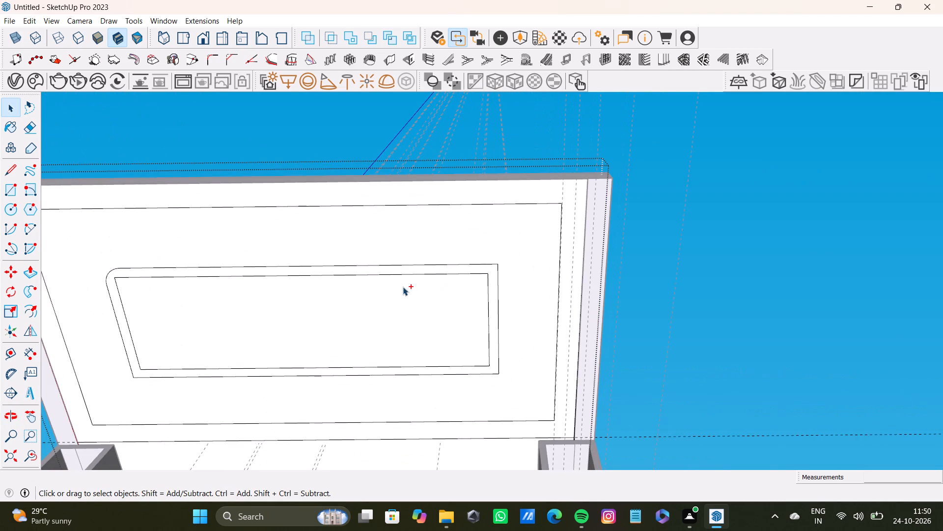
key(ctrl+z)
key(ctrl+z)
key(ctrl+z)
Place guides inside the ceiling's central rectangle, about 9 3/4" in from its left edge and about 6 13/16" in from its front edge.
scroll(319, 310, down, 3)
shift+middle_drag(329, 322, 416, 286)
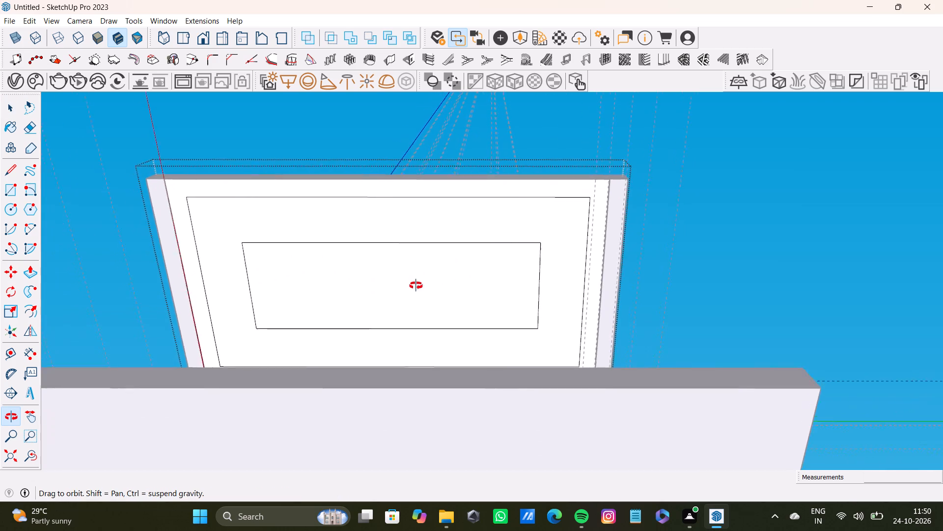
shift+middle_drag(416, 286, 427, 333)
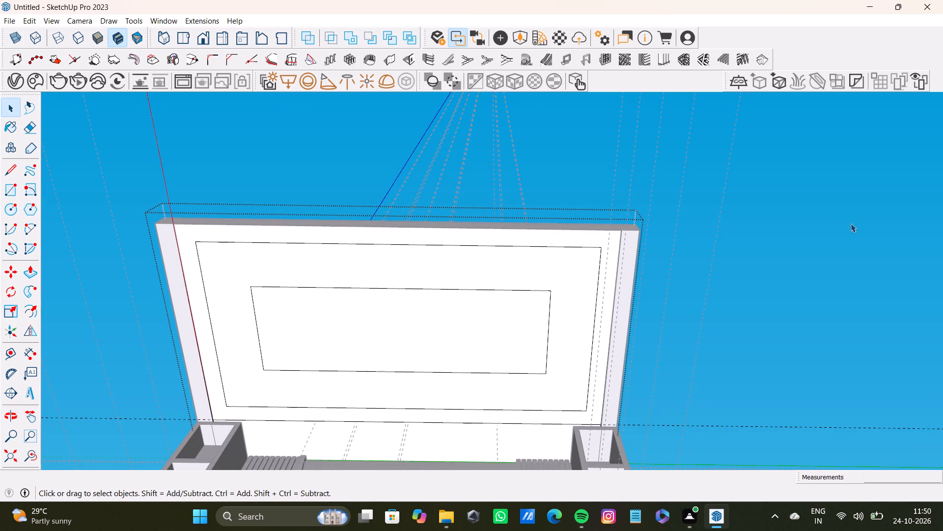
click(31, 227)
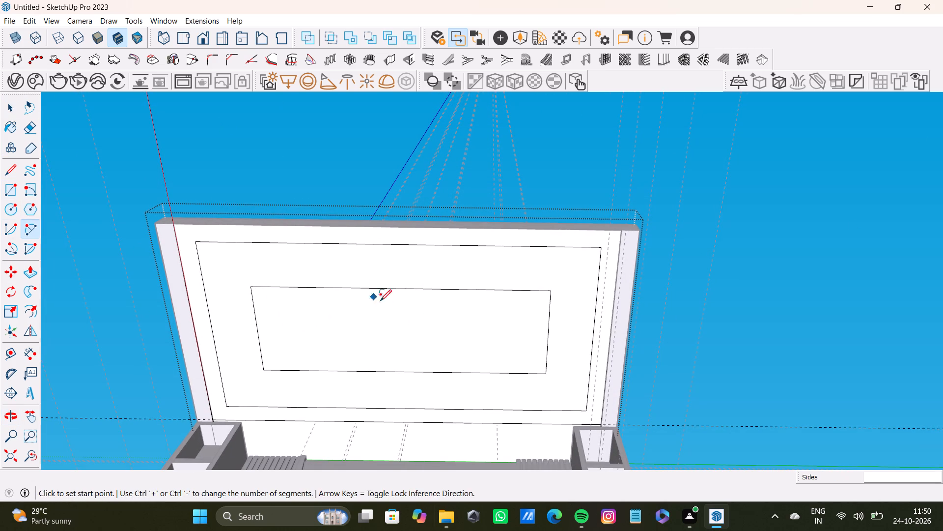
scroll(366, 316, up, 7)
shift+middle_drag(220, 276, 272, 238)
scroll(277, 350, up, 3)
shift+middle_drag(276, 343, 263, 254)
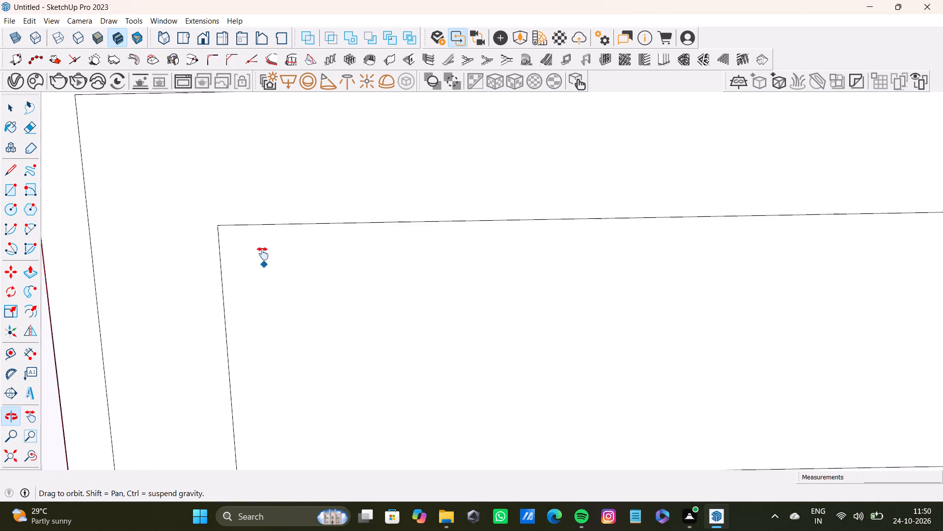
shift+middle_drag(263, 254, 271, 239)
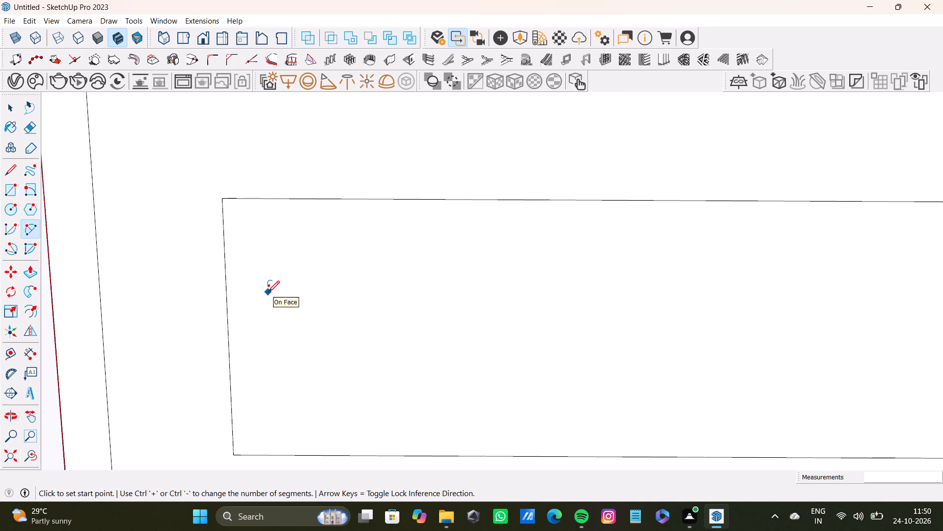
key(t)
drag(229, 341, 236, 340)
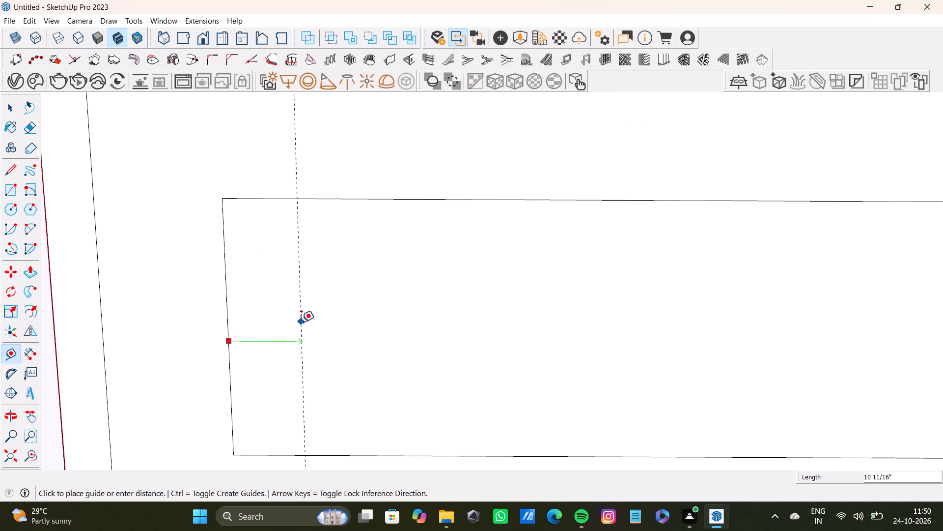
click(295, 324)
click(278, 198)
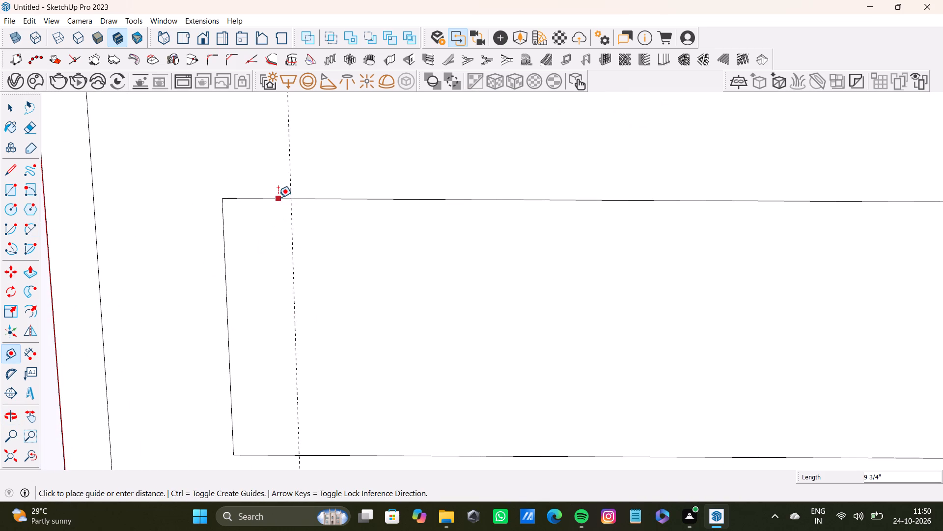
click(277, 247)
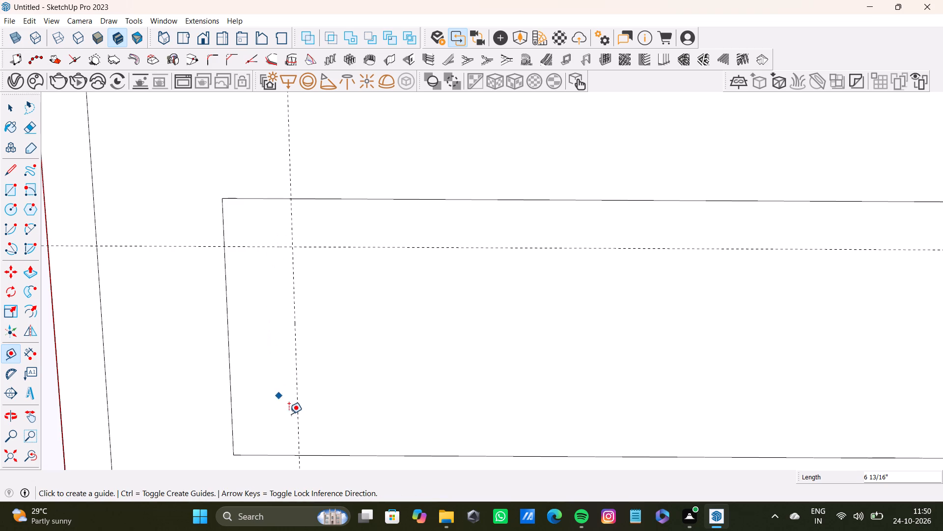
Place a guide inside the central rectangle, parallel to its rear edge and a short distance in from it.
click(282, 452)
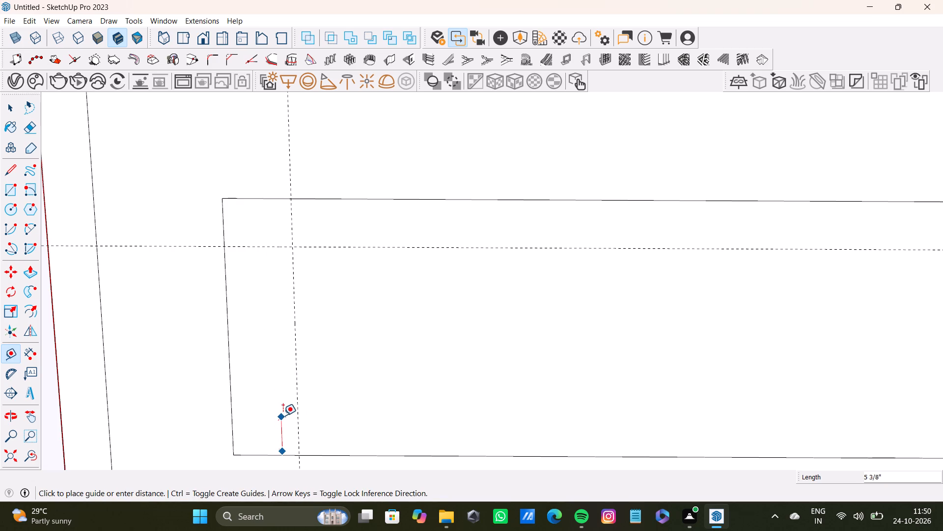
key(space)
text(t)
click(281, 456)
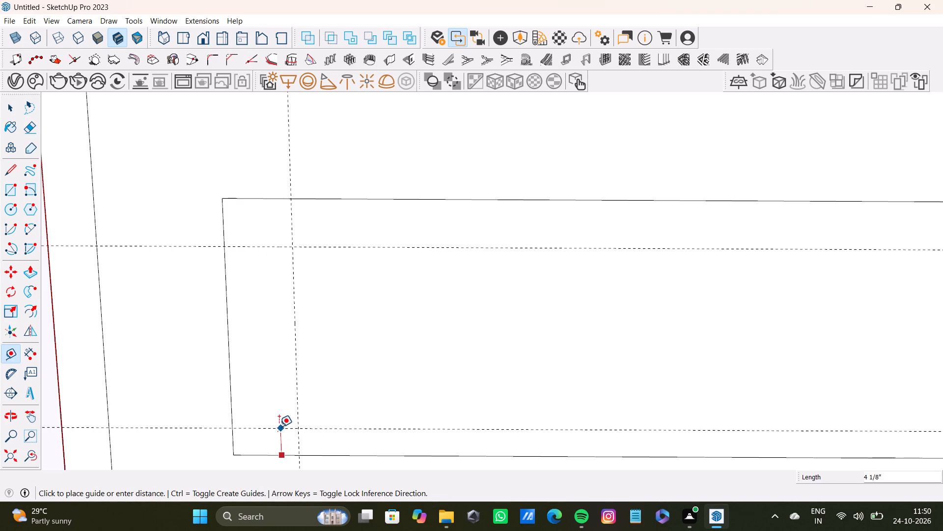
click(275, 397)
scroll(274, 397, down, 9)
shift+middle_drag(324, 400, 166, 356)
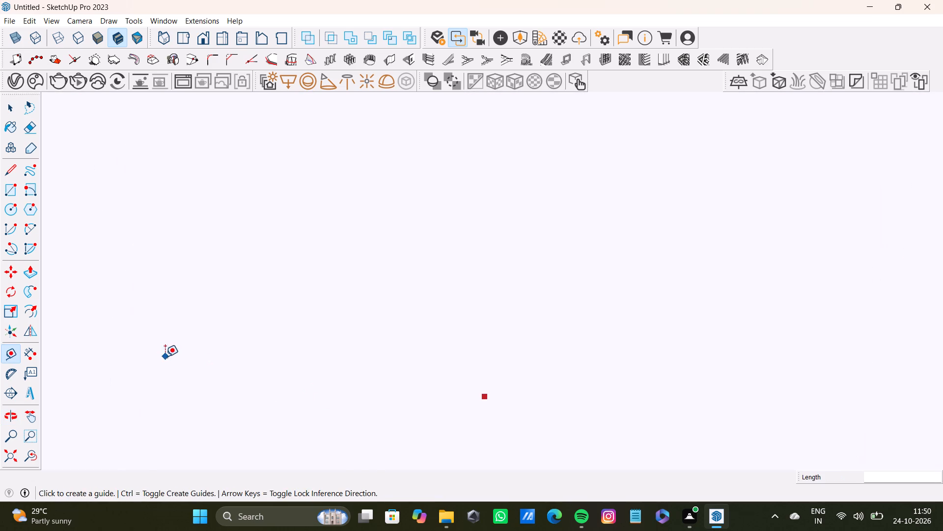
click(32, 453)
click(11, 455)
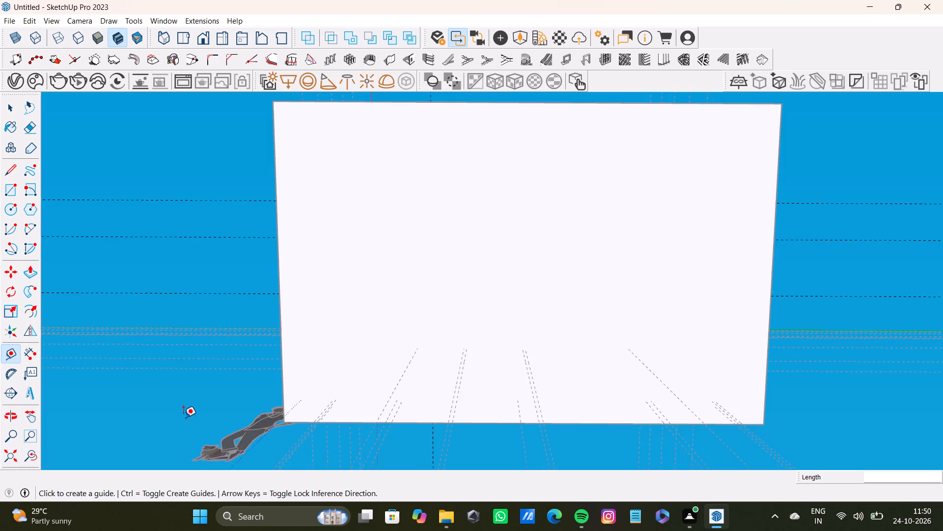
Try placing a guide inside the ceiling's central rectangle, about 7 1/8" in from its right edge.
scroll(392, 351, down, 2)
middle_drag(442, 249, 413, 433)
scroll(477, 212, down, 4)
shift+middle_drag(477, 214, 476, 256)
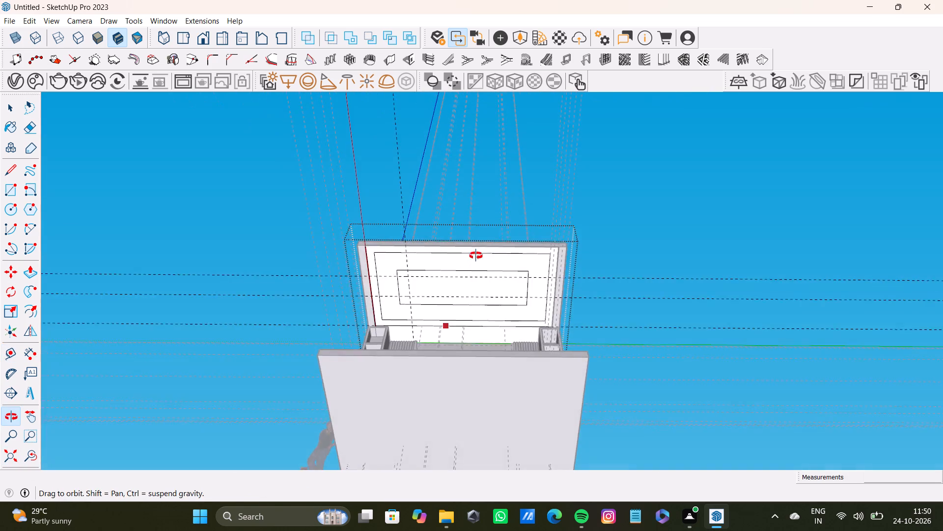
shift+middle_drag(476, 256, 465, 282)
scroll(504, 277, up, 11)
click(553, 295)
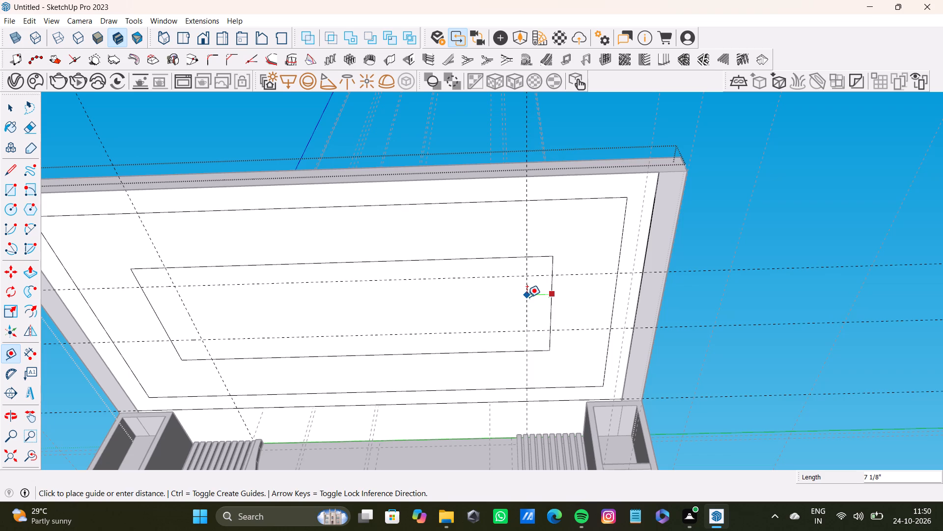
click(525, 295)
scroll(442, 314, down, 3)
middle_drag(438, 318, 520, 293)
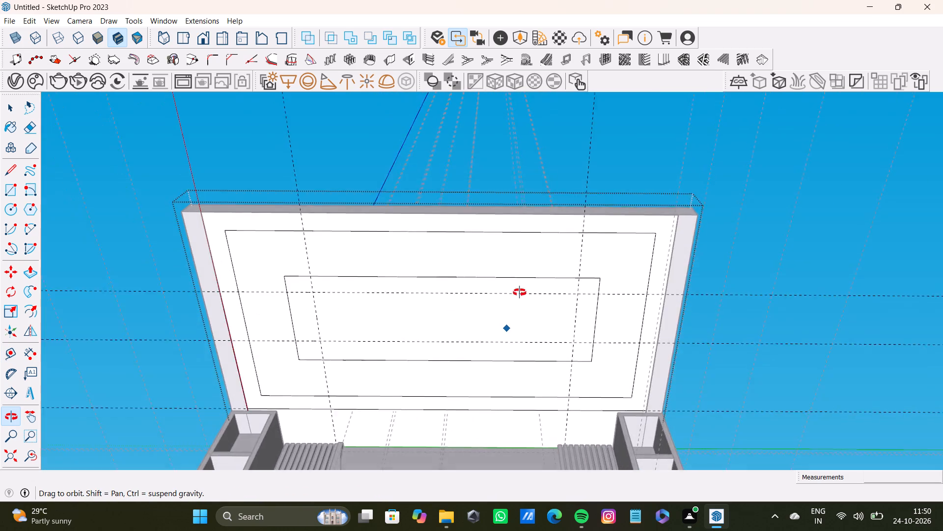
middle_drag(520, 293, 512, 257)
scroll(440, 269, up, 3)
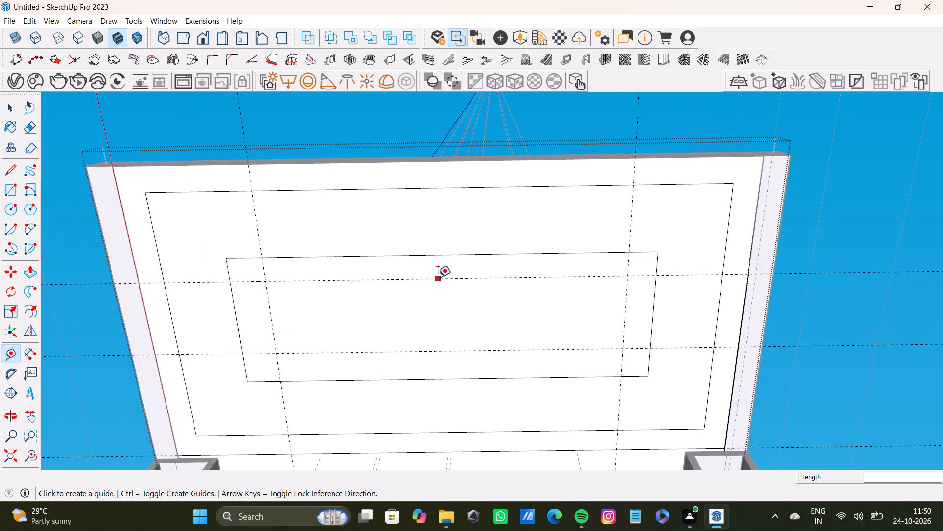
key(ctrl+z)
Place a guide inside the ceiling's central rectangle, about 9" in from its right edge.
scroll(618, 309, up, 2)
click(660, 301)
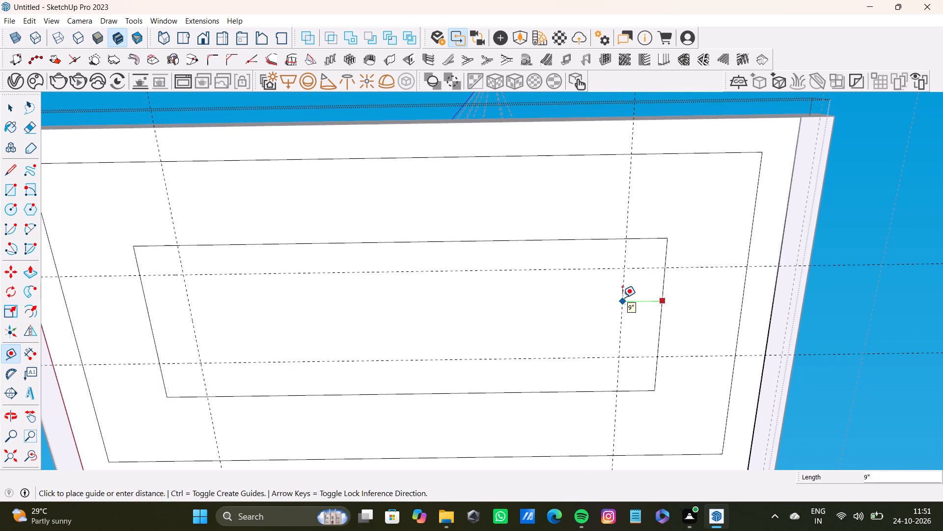
click(622, 297)
Place a guide inside the central rectangle, exactly 9" in from its left edge.
key(t)
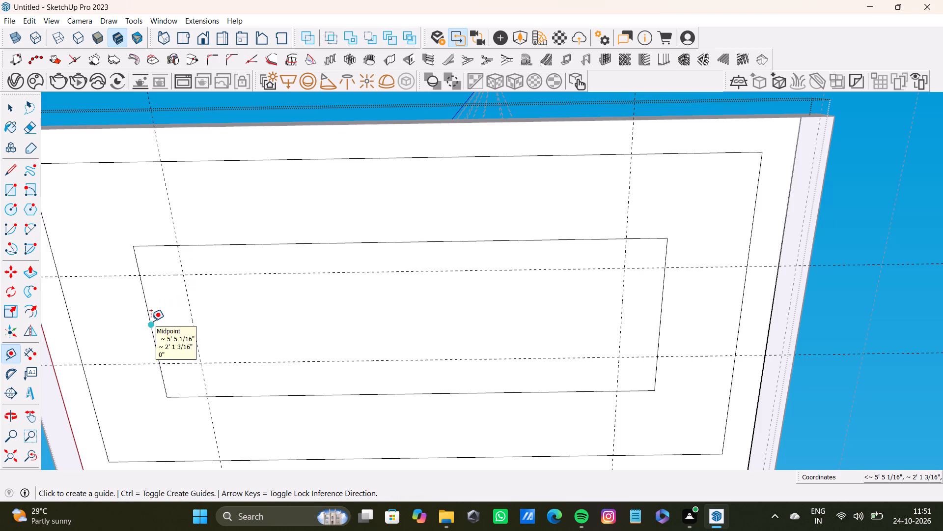
click(151, 321)
key(space)
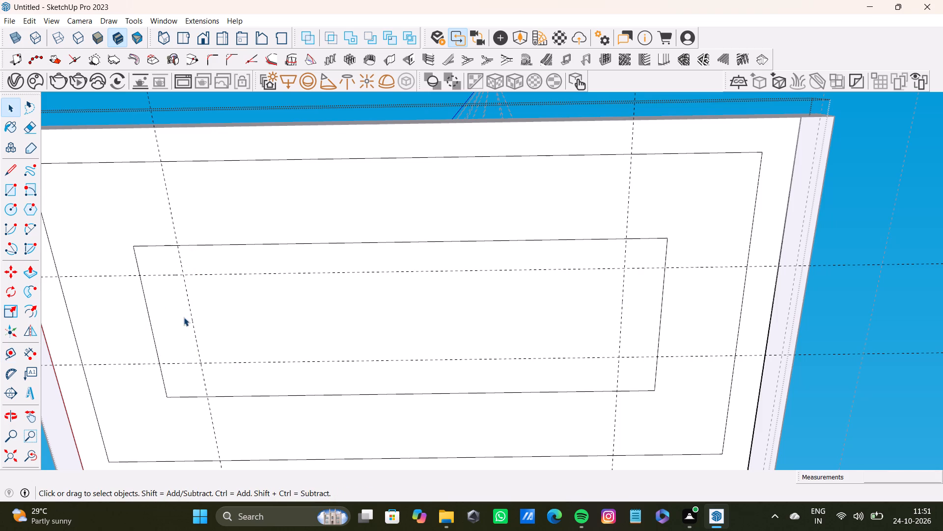
key(t)
click(155, 338)
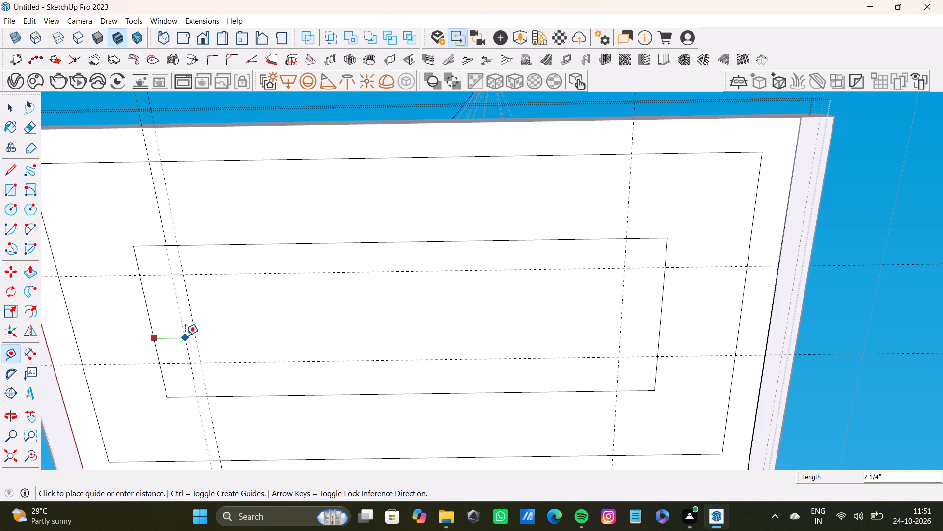
text(9")
key(Return)
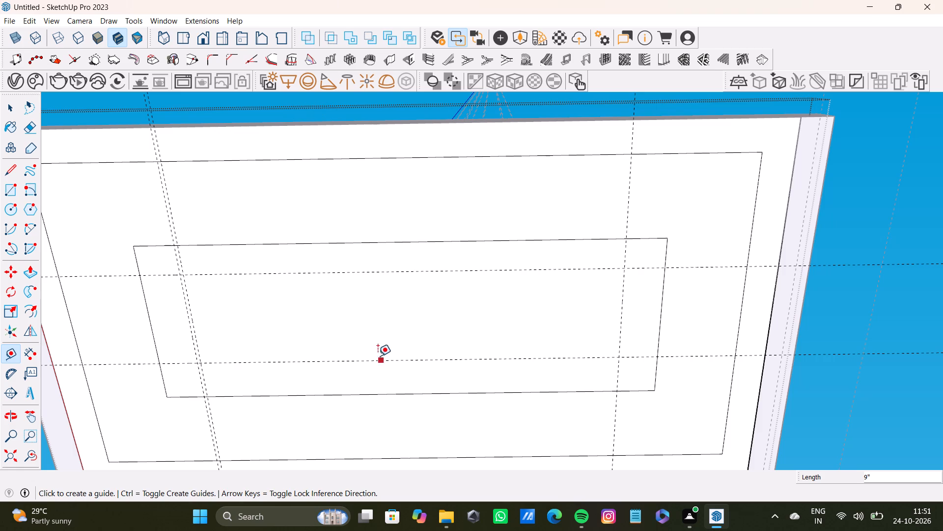
Delete the guide that lies farther in of the two close parallel guides along the central rectangle's left edge.
scroll(188, 315, up, 11)
key(space)
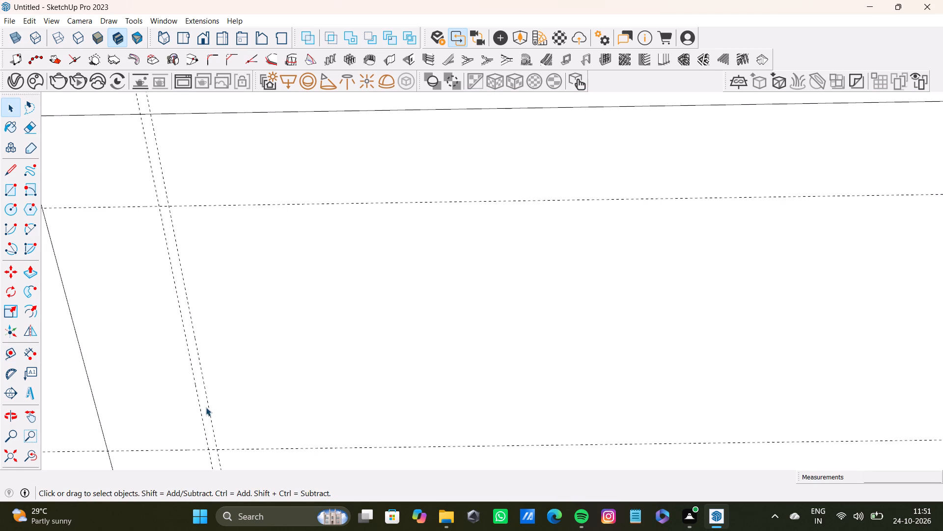
click(218, 444)
click(217, 443)
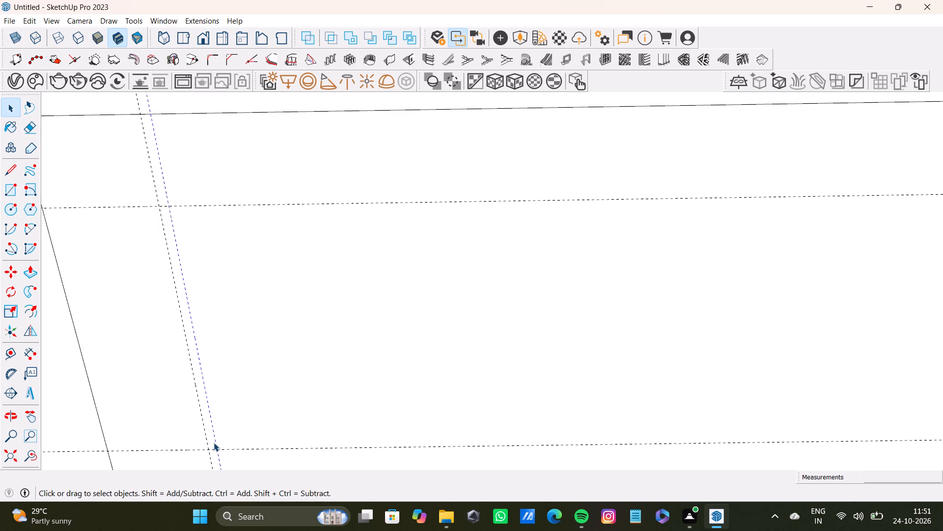
key(Delete)
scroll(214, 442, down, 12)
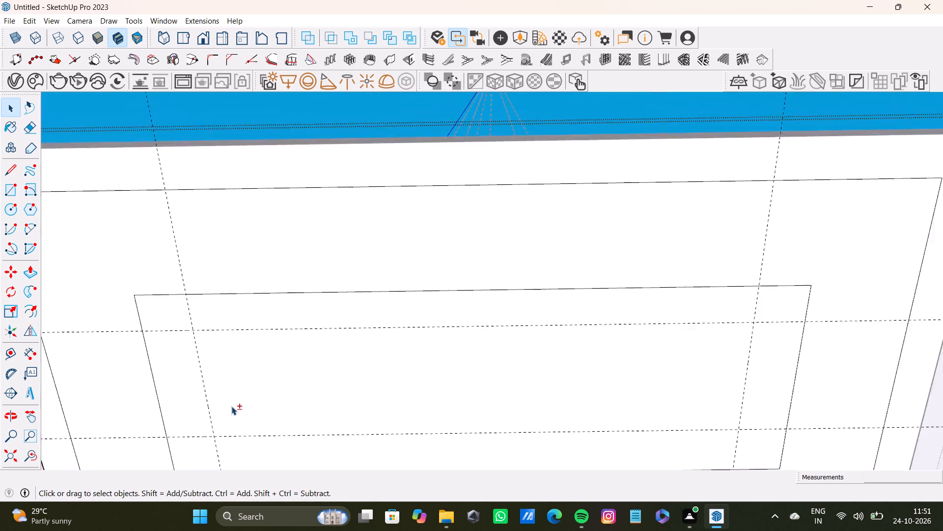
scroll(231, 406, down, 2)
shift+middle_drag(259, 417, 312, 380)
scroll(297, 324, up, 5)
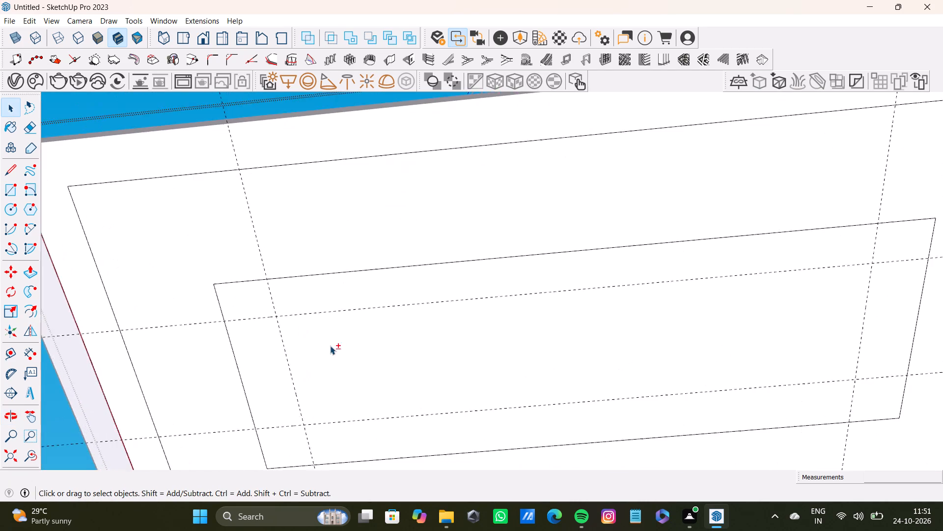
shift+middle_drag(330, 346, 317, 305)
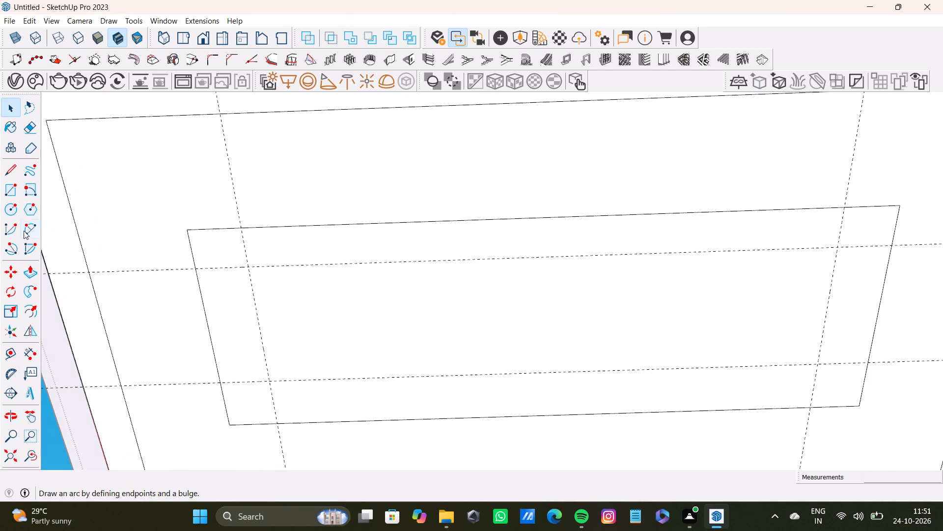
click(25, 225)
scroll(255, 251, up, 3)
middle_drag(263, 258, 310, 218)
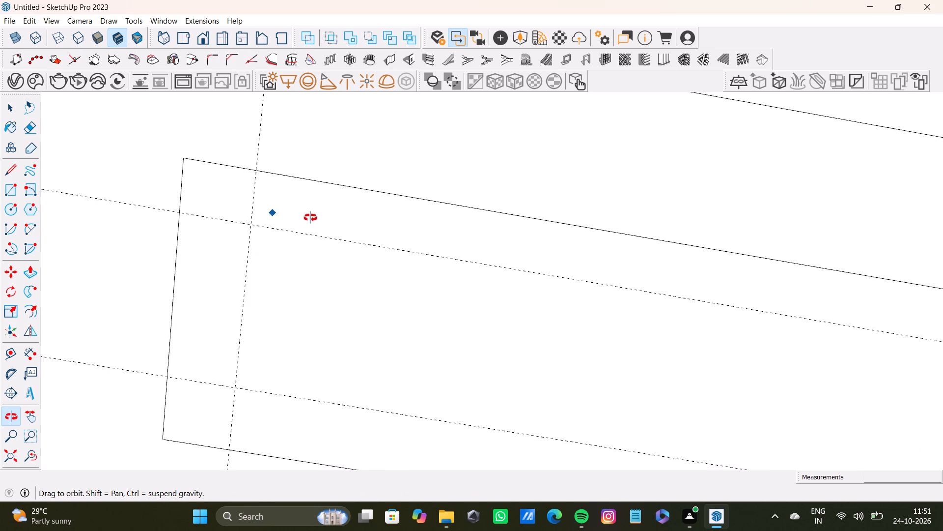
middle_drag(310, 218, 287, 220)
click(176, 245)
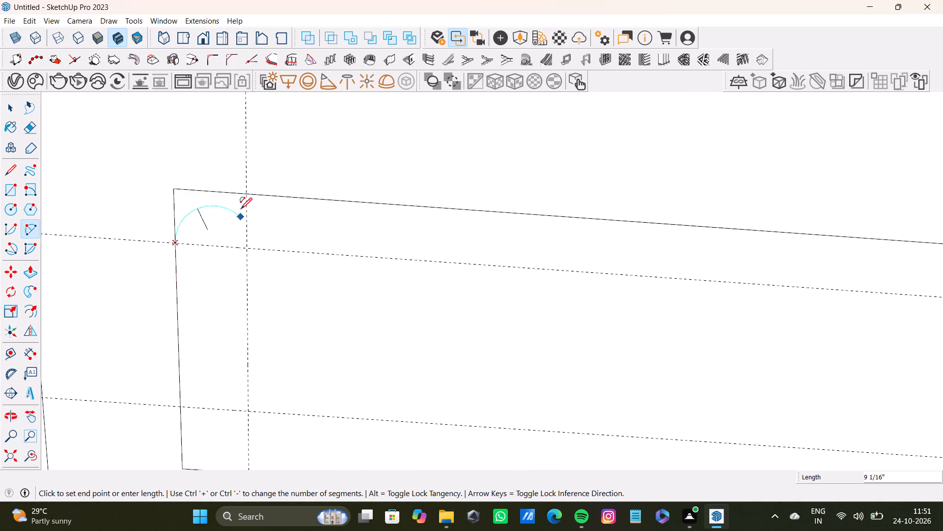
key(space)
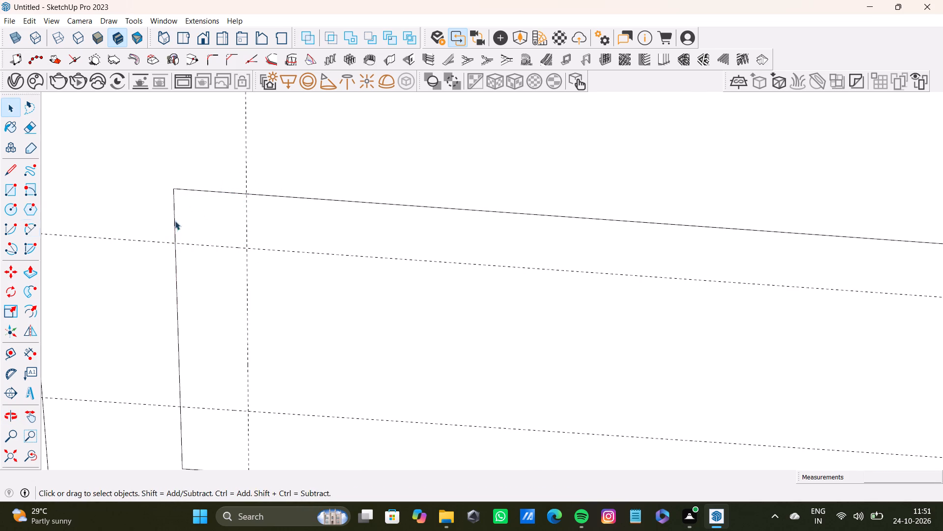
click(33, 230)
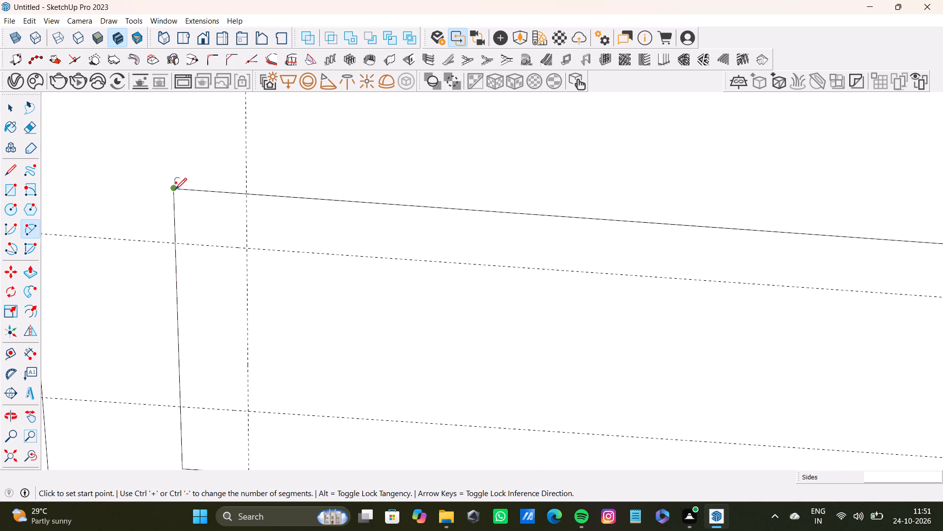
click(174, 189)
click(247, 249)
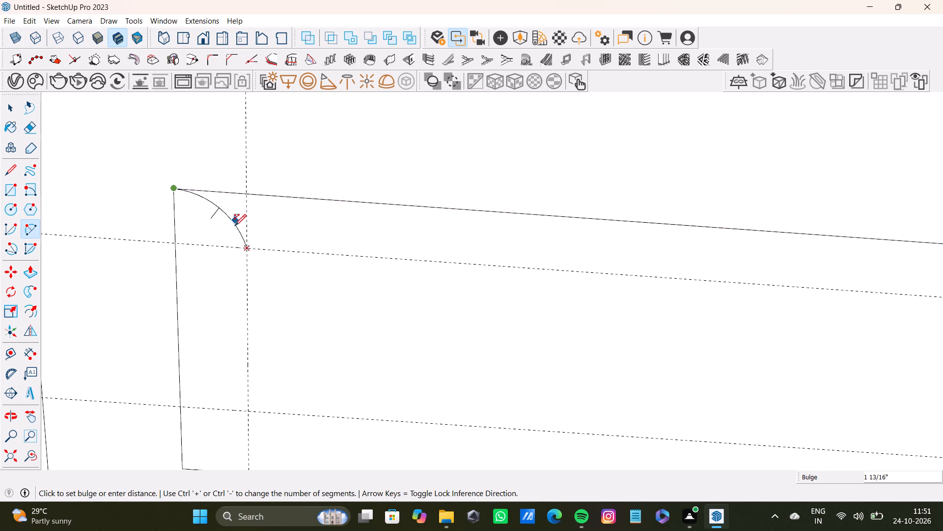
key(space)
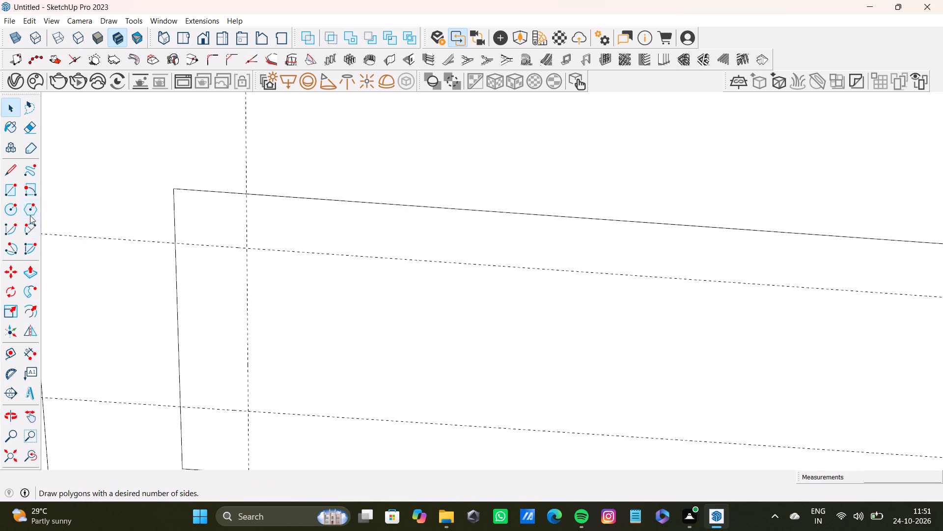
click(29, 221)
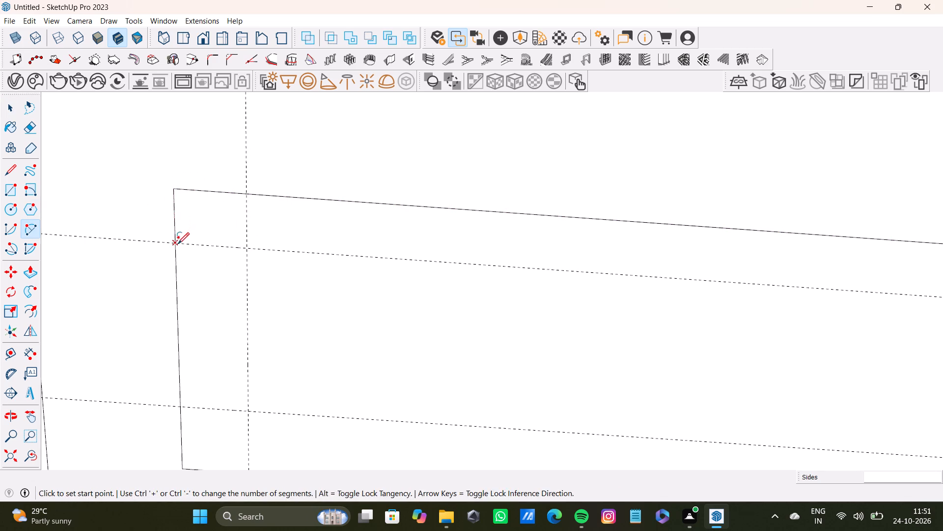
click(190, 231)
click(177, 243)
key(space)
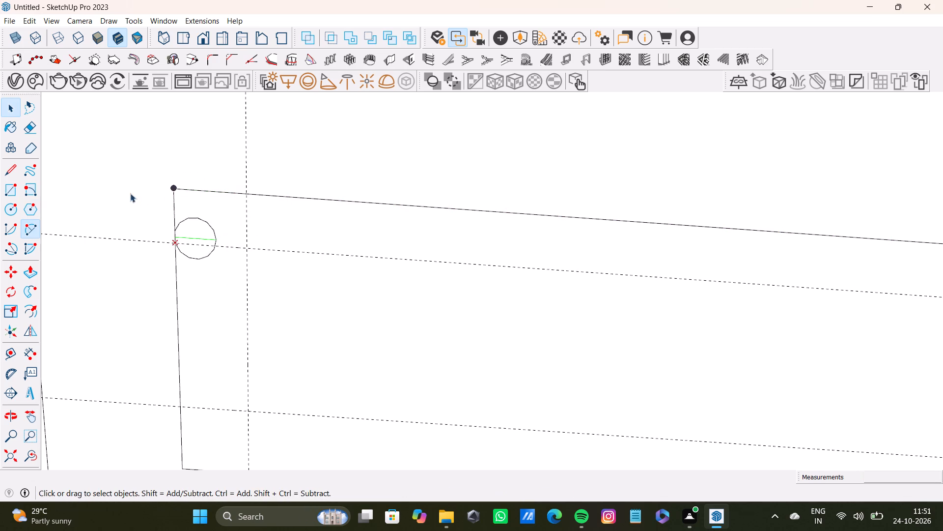
Draw an outward-bulging arc across the central rectangle's left corner away from the wall unit, between the points where the guides cross its edges.
click(30, 226)
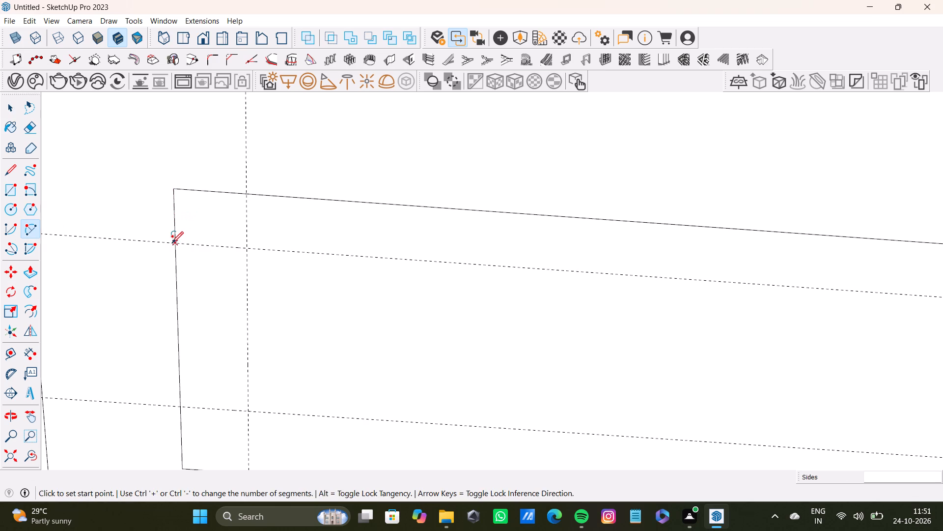
click(173, 243)
click(243, 196)
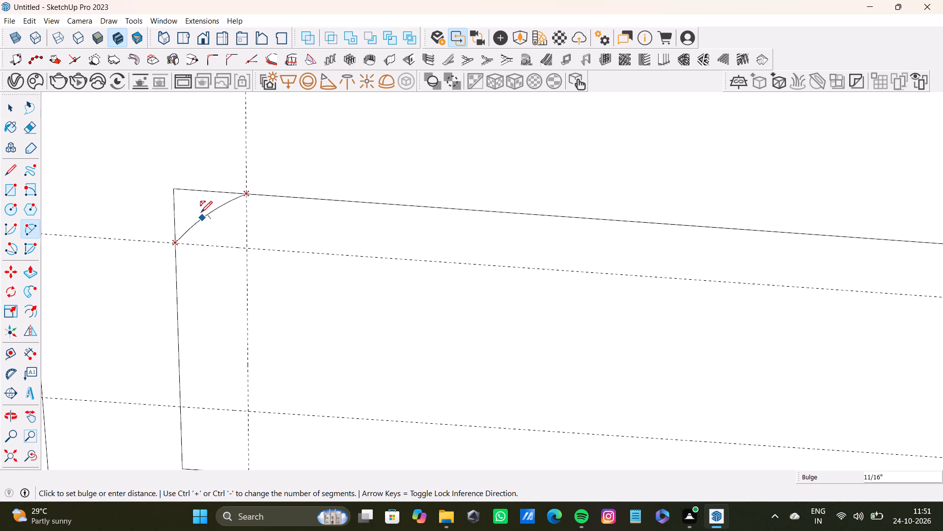
click(195, 209)
Draw a matching arc across the central rectangle's left corner nearest the wall unit, between the guide and edge intersections.
scroll(269, 291, down, 3)
middle_drag(276, 297, 258, 212)
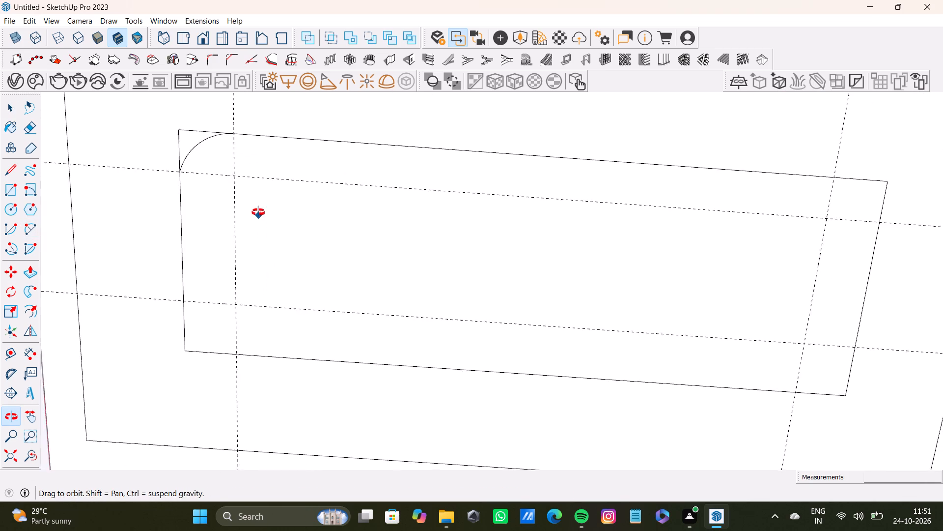
middle_drag(258, 212, 242, 178)
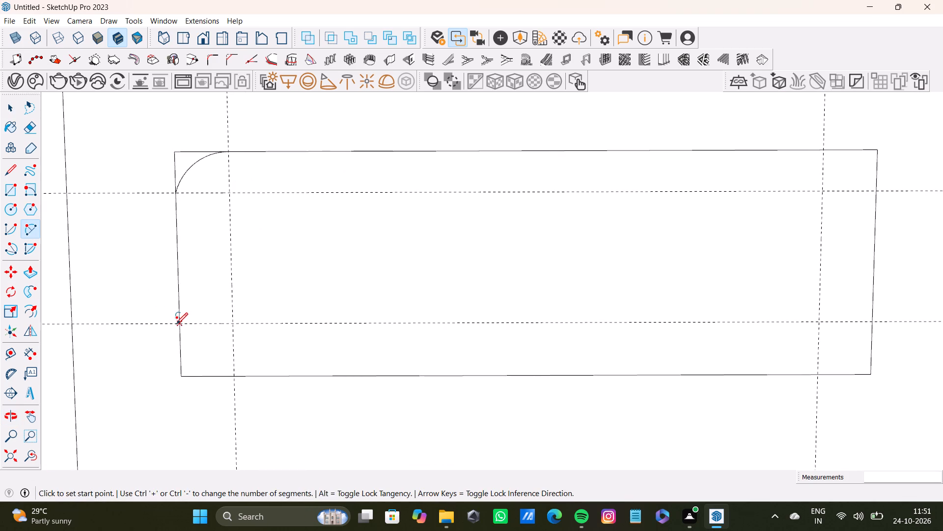
click(179, 324)
click(233, 374)
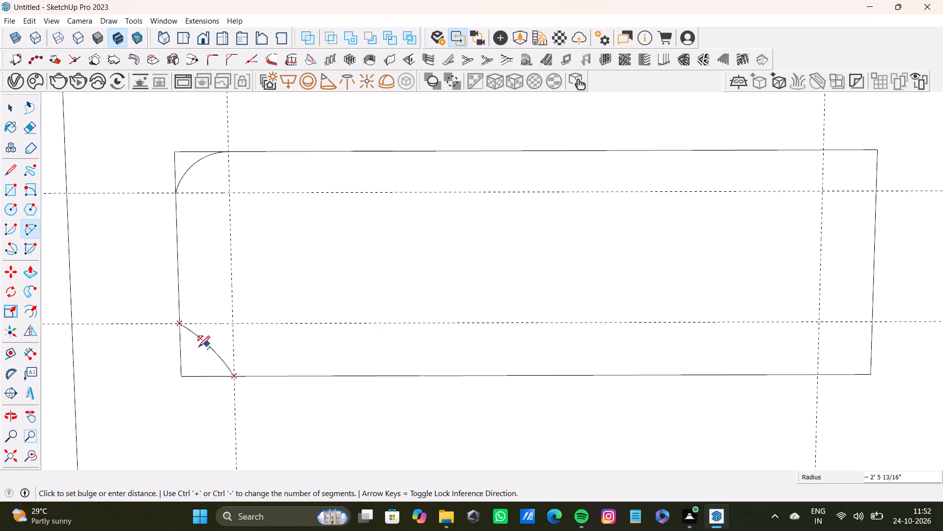
click(186, 356)
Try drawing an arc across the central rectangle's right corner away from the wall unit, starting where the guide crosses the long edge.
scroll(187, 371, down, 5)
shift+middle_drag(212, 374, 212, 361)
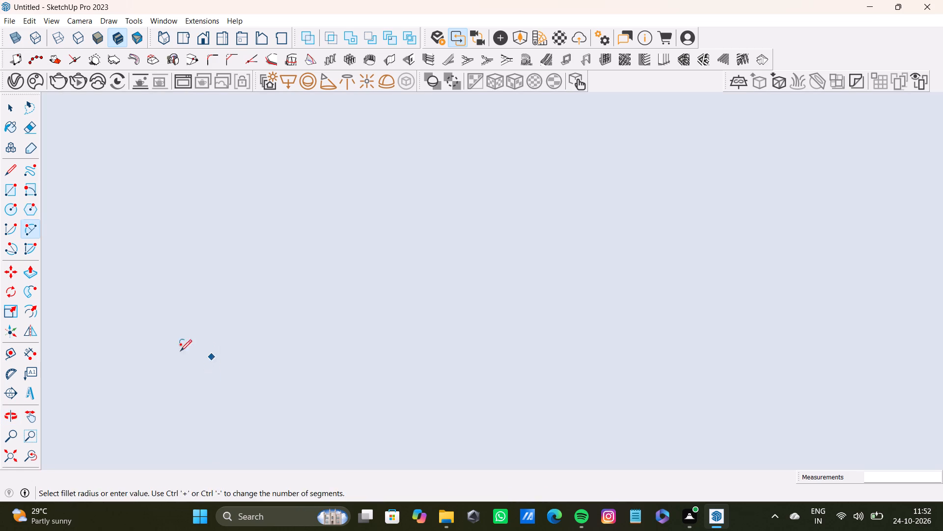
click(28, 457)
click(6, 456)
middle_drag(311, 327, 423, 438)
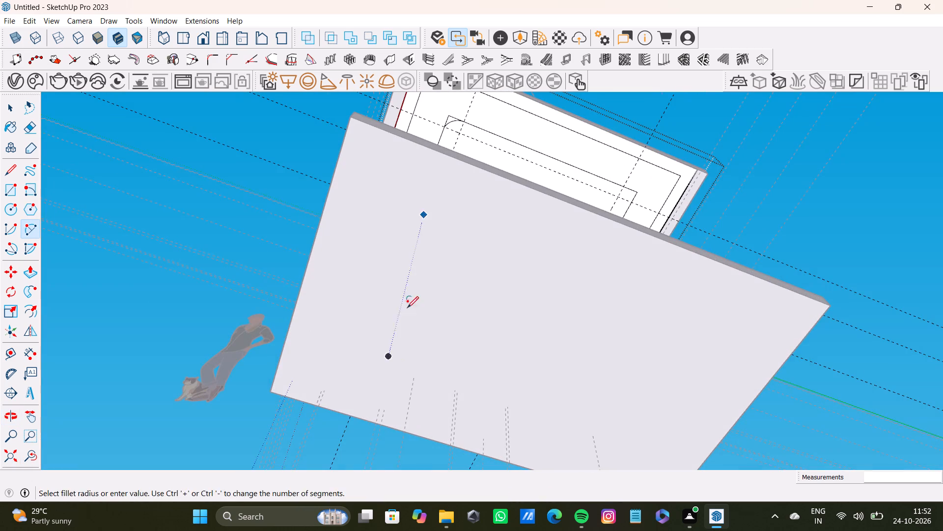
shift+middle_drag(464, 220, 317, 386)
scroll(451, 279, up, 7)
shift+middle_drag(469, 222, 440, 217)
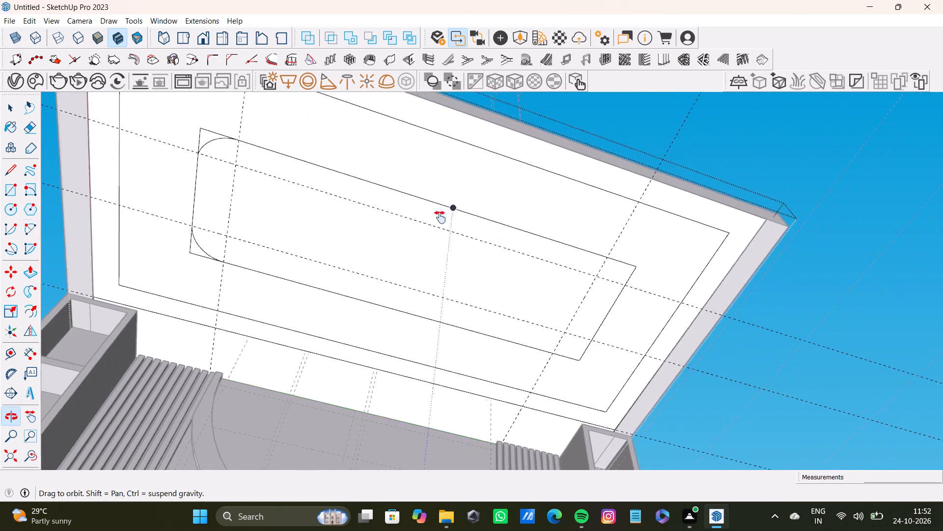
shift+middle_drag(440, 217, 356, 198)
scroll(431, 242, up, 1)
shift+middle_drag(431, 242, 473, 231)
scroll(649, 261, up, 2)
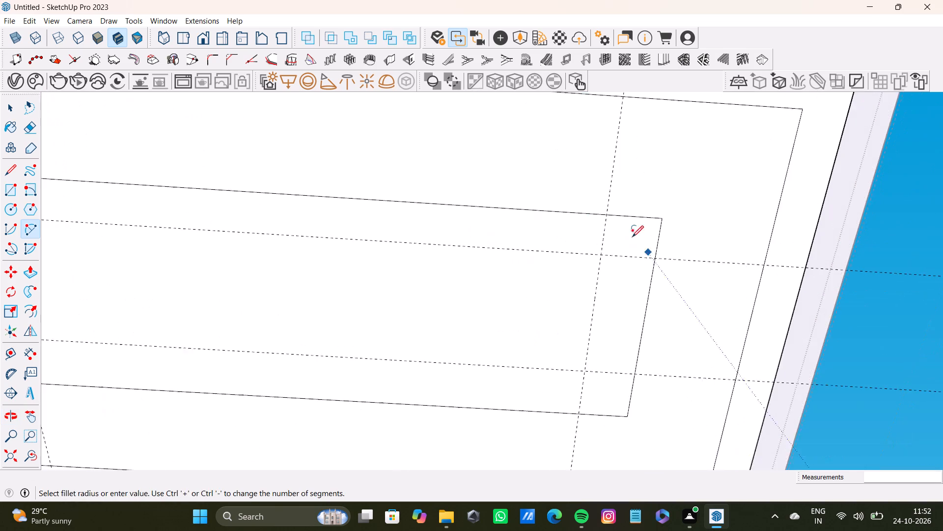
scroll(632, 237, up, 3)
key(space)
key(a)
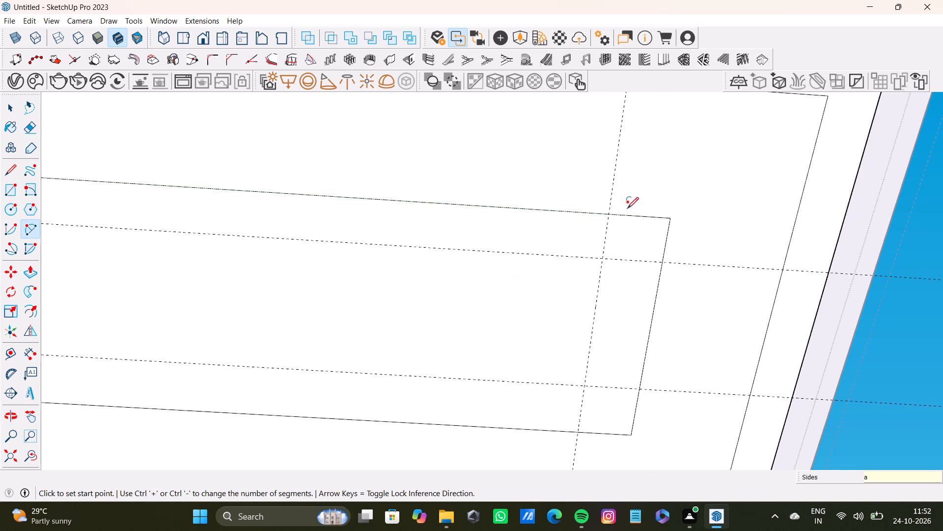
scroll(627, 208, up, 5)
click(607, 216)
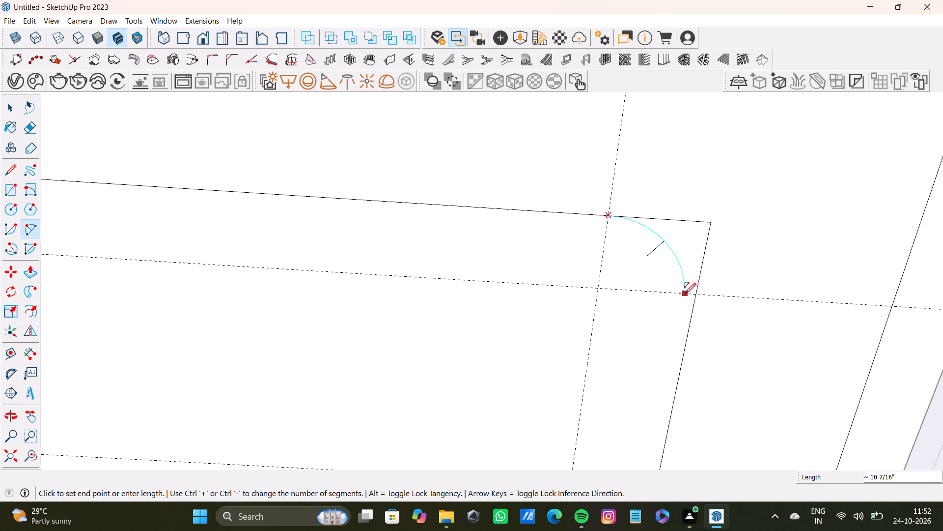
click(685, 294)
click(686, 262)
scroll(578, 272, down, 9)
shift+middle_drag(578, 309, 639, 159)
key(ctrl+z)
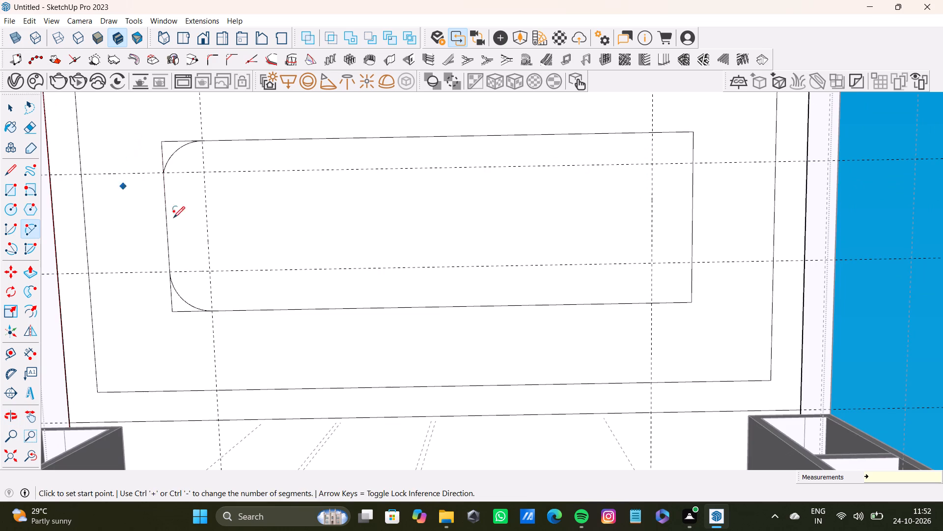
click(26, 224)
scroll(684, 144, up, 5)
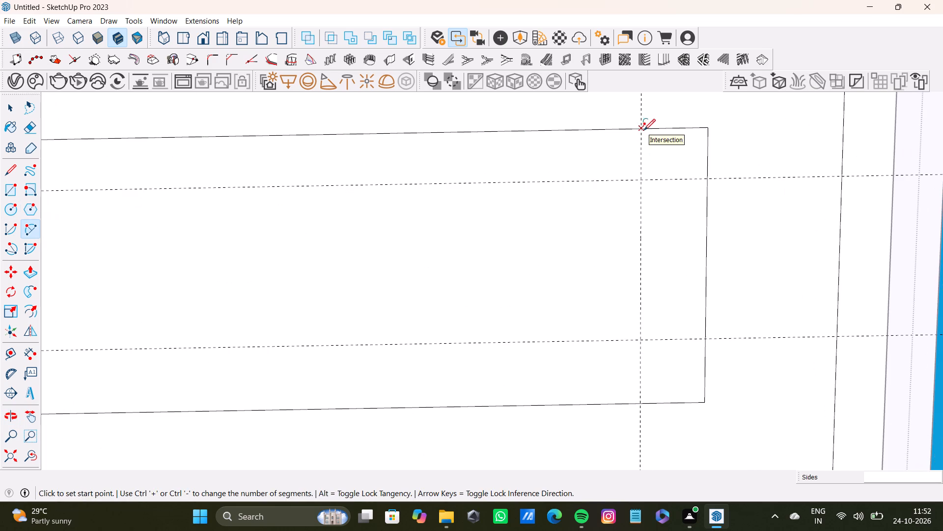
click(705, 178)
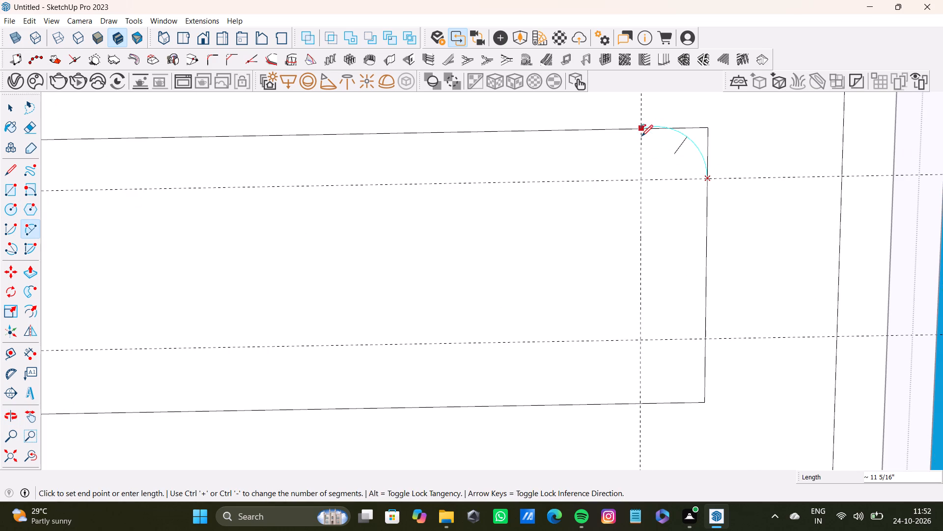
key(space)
Draw an outward-bulging arc across the central rectangle's right corner away from the wall unit, between the points where the guides cross its edges.
text(a)
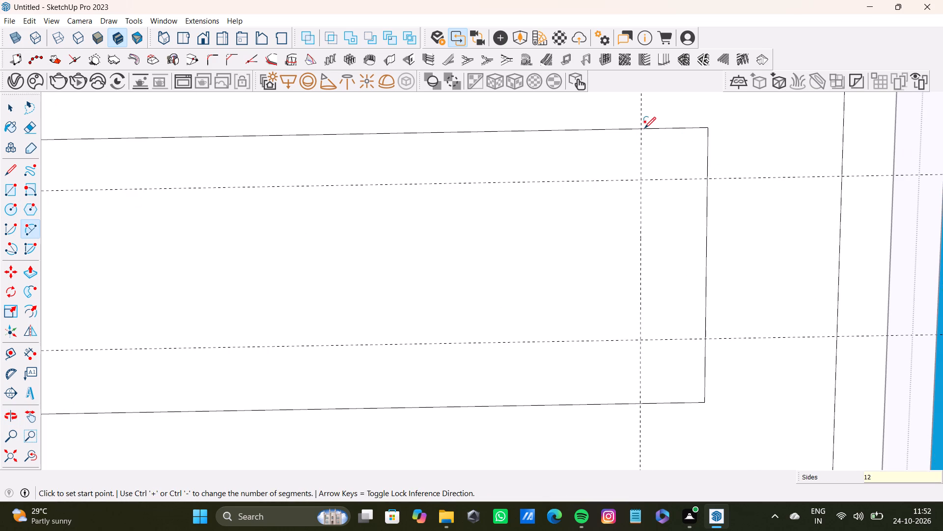
click(640, 128)
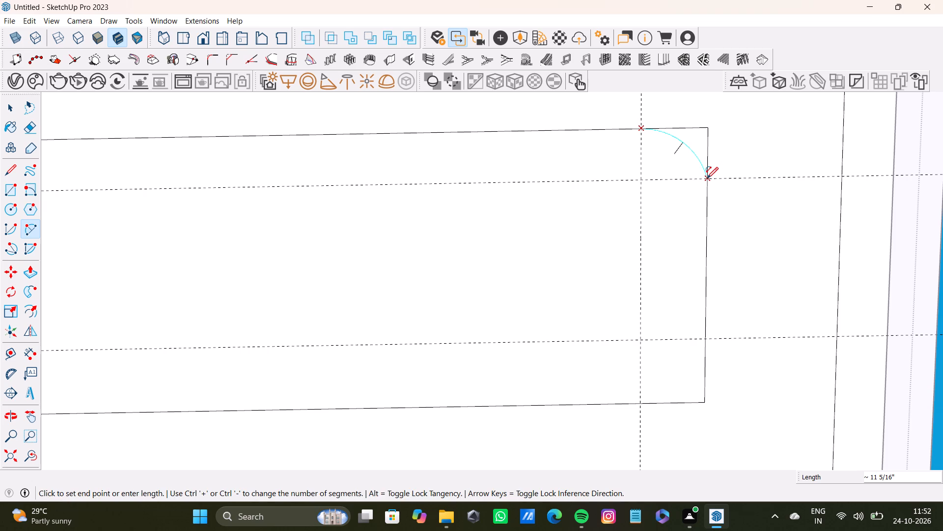
click(707, 178)
click(705, 160)
Draw a matching outward-bulging arc across the central rectangle's right corner nearest the wall unit, between the guide and edge intersections.
scroll(621, 201, down, 4)
shift+middle_drag(651, 238, 652, 206)
drag(642, 311, 646, 307)
click(685, 266)
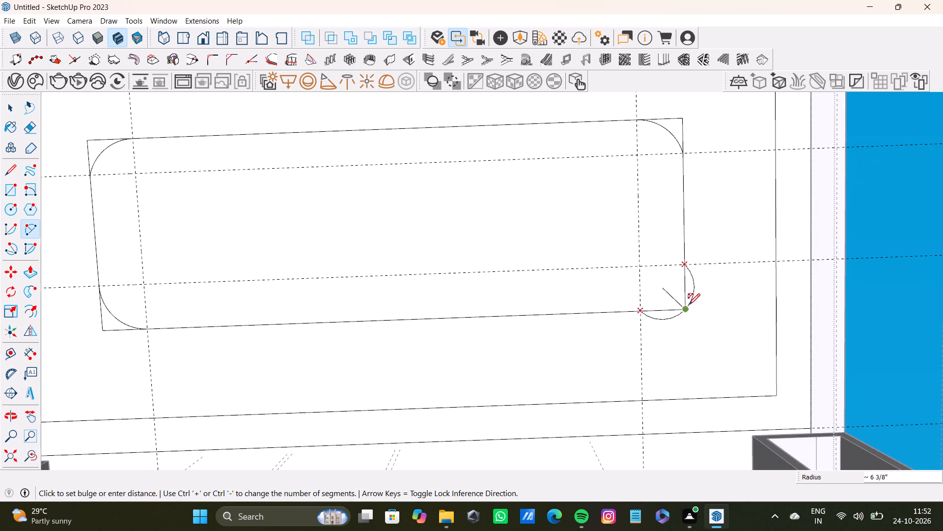
click(675, 298)
Delete the leftover straight edge segments outside the arcs at all four corners of the central ceiling rectangle.
scroll(609, 293, down, 6)
shift+middle_drag(607, 292, 624, 292)
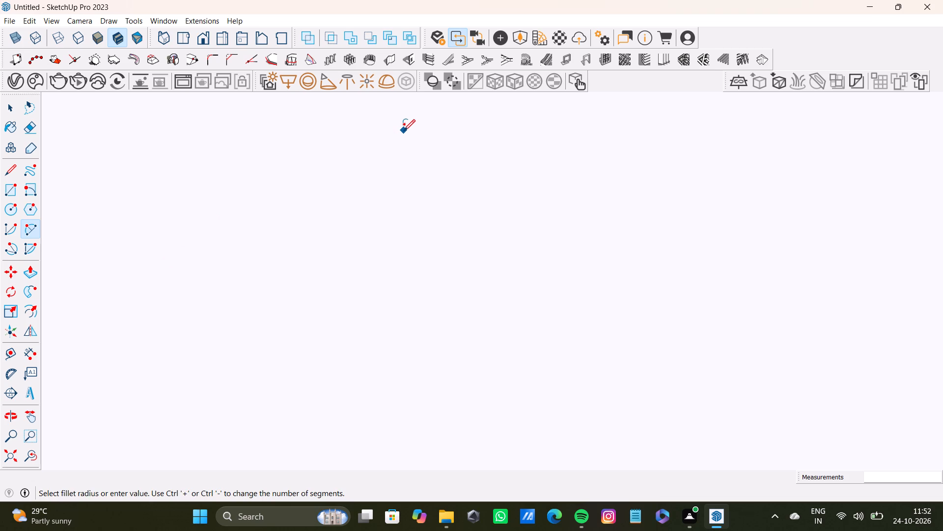
click(36, 453)
click(15, 453)
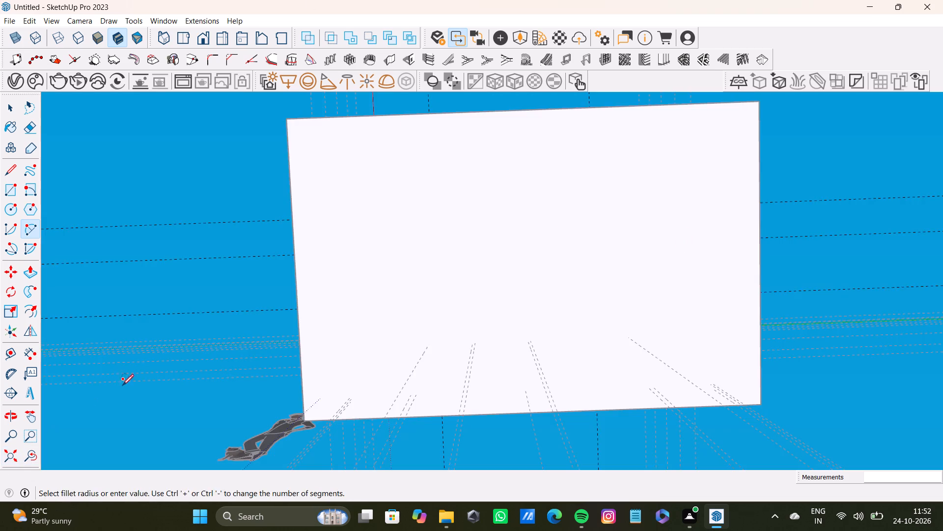
scroll(466, 212, down, 7)
middle_drag(475, 196, 486, 349)
scroll(510, 236, up, 5)
shift+middle_drag(505, 219, 460, 326)
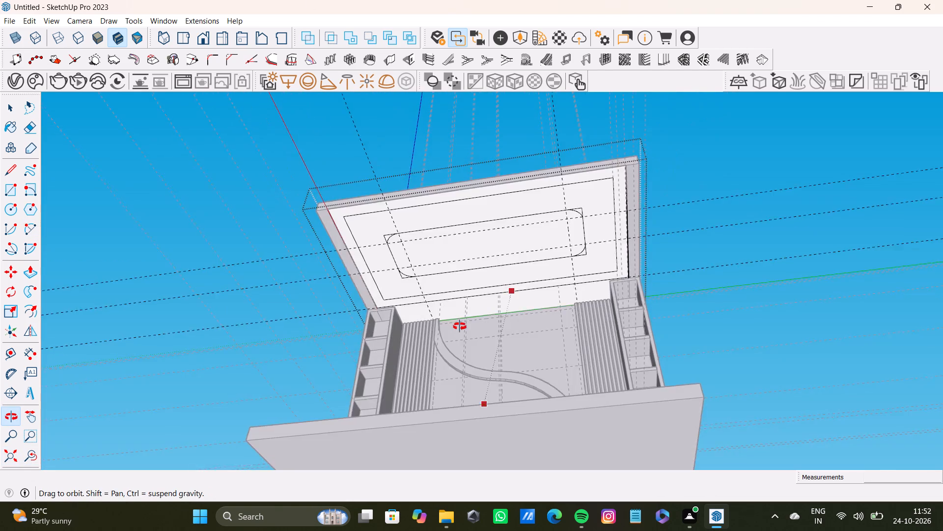
shift+middle_drag(460, 326, 571, 391)
scroll(491, 336, up, 8)
middle_drag(482, 333, 481, 302)
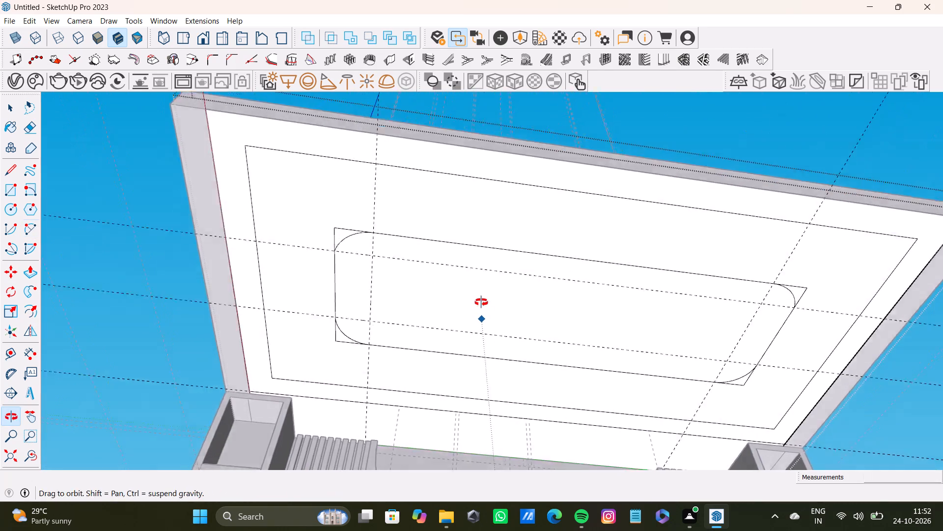
middle_drag(481, 302, 465, 275)
scroll(347, 220, up, 13)
key(space)
shift+click(302, 210)
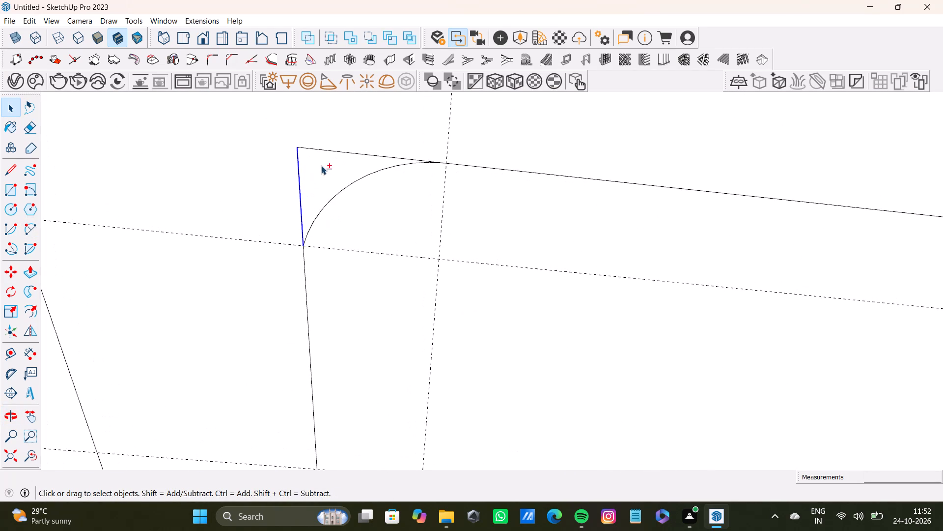
shift+click(350, 152)
shift+scroll(345, 230, down, 4)
shift+middle_drag(349, 259, 346, 157)
shift+scroll(288, 396, up, 4)
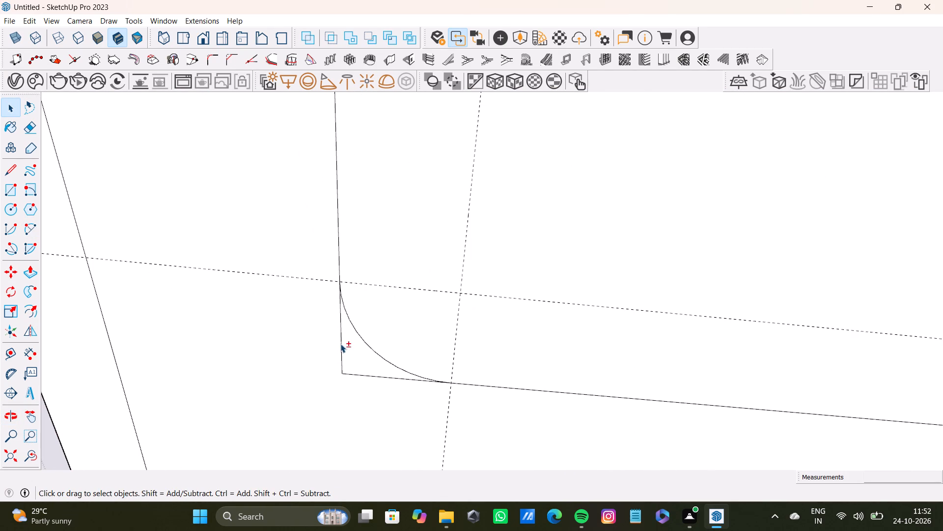
shift+click(340, 344)
shift+click(380, 379)
shift+scroll(392, 373, down, 9)
shift+middle_drag(684, 354, 350, 332)
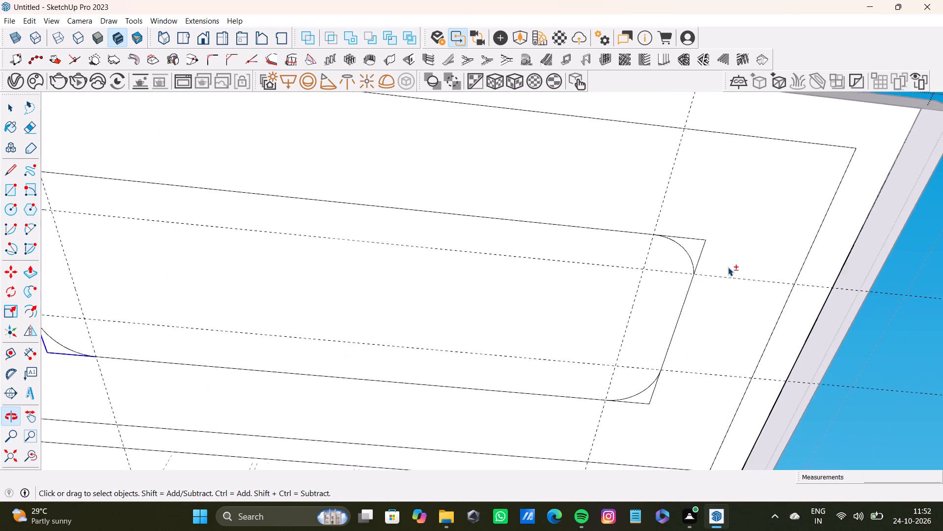
shift+scroll(728, 267, up, 6)
shift+click(675, 227)
shift+click(701, 249)
shift+scroll(696, 260, down, 5)
shift+middle_drag(695, 274, 677, 177)
shift+scroll(689, 235, up, 2)
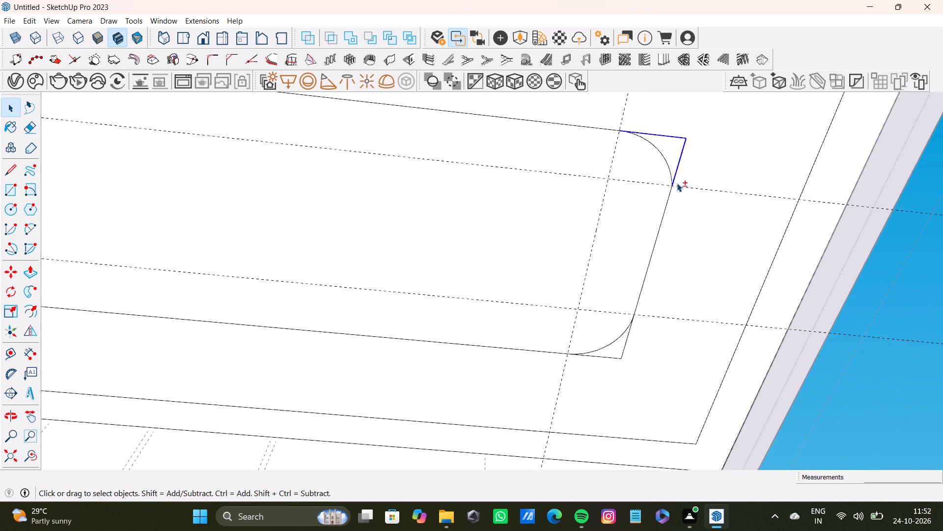
shift+scroll(677, 183, up, 2)
shift+click(614, 358)
shift+click(602, 377)
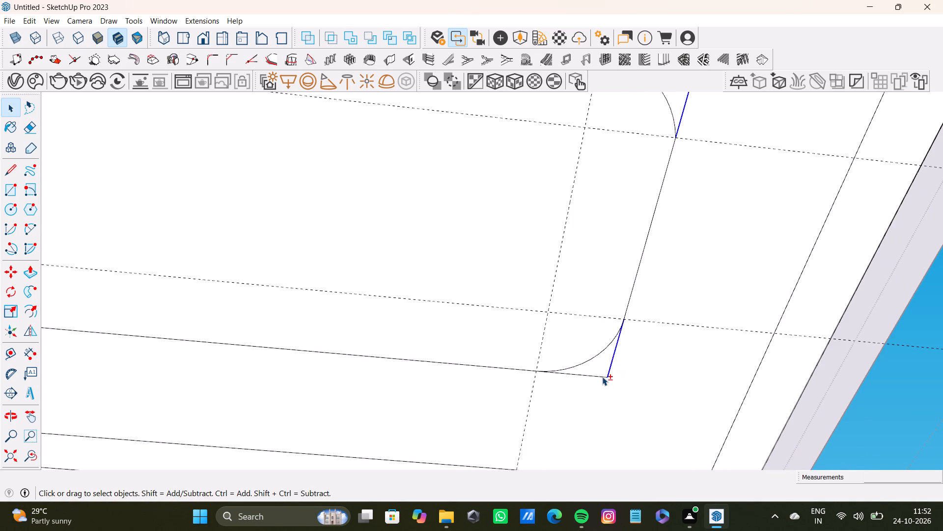
key(Delete)
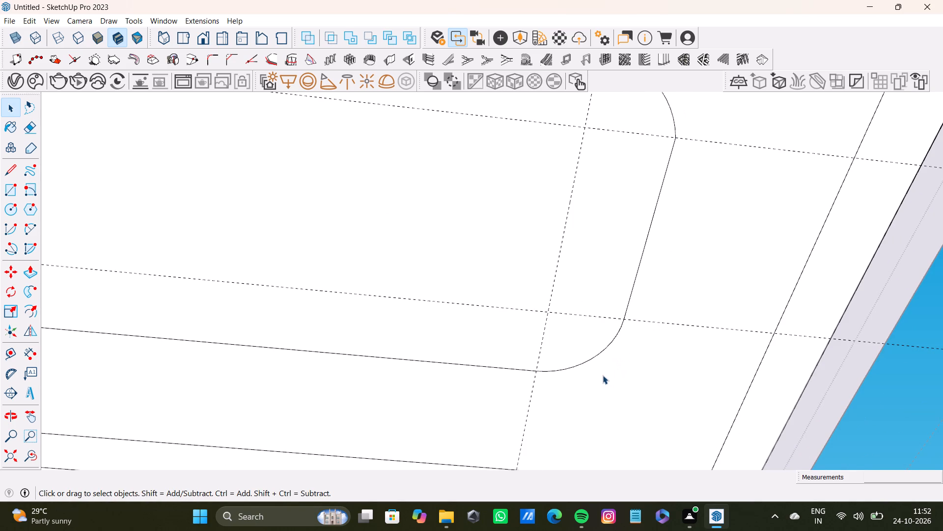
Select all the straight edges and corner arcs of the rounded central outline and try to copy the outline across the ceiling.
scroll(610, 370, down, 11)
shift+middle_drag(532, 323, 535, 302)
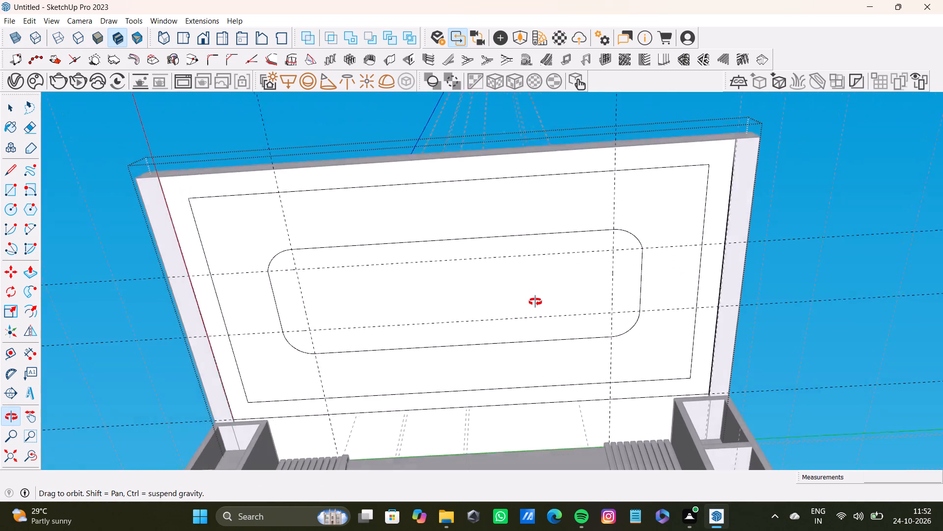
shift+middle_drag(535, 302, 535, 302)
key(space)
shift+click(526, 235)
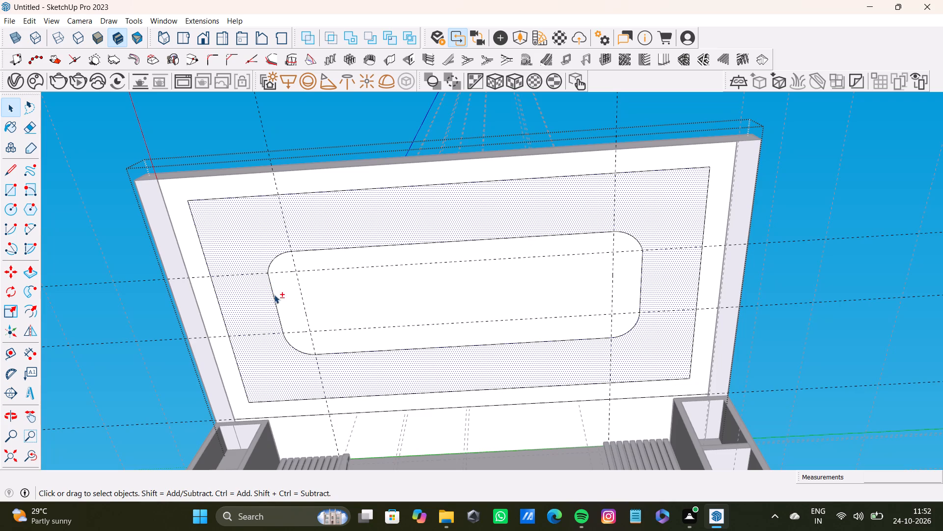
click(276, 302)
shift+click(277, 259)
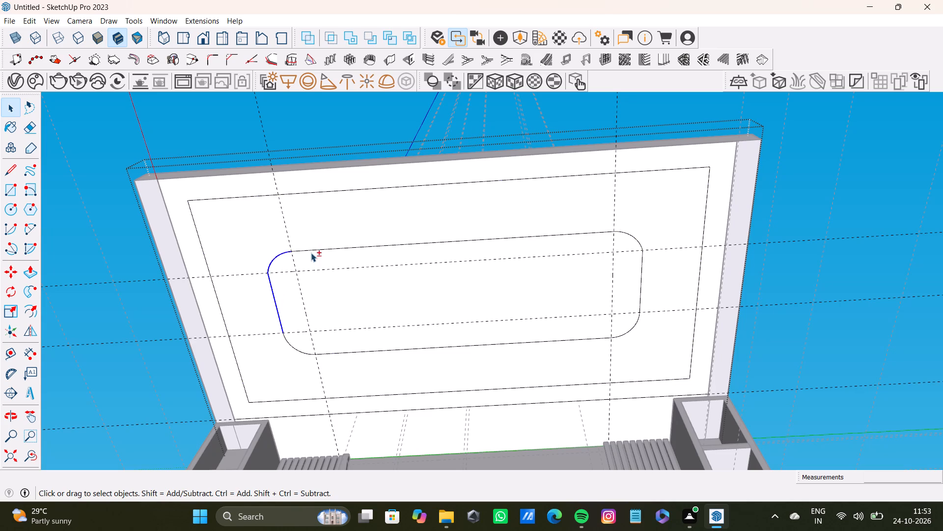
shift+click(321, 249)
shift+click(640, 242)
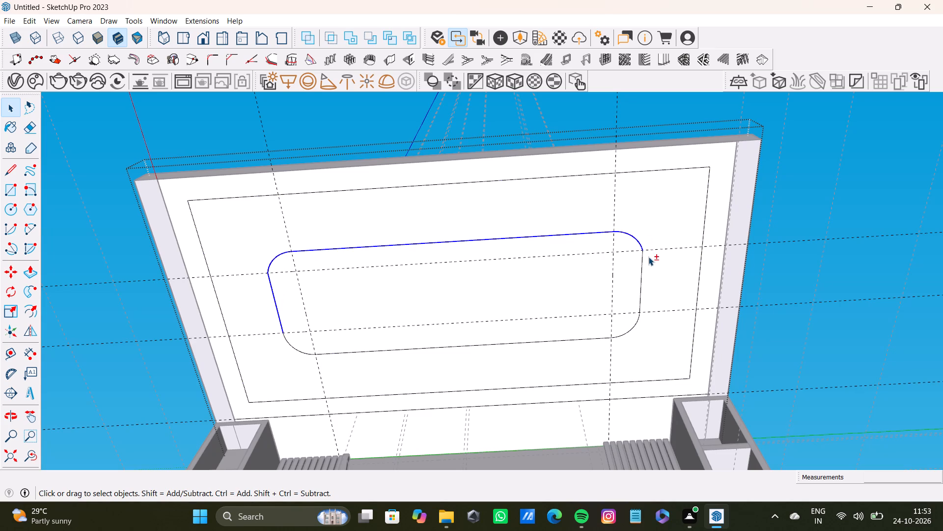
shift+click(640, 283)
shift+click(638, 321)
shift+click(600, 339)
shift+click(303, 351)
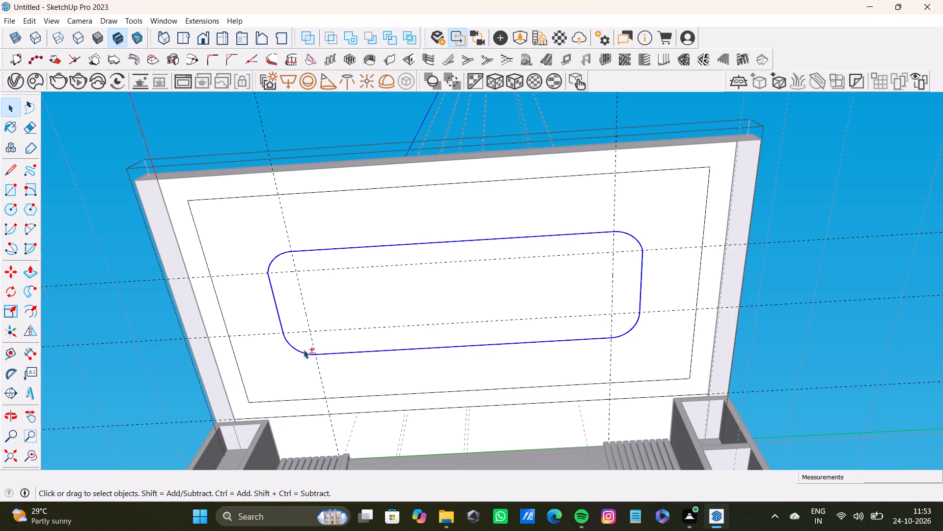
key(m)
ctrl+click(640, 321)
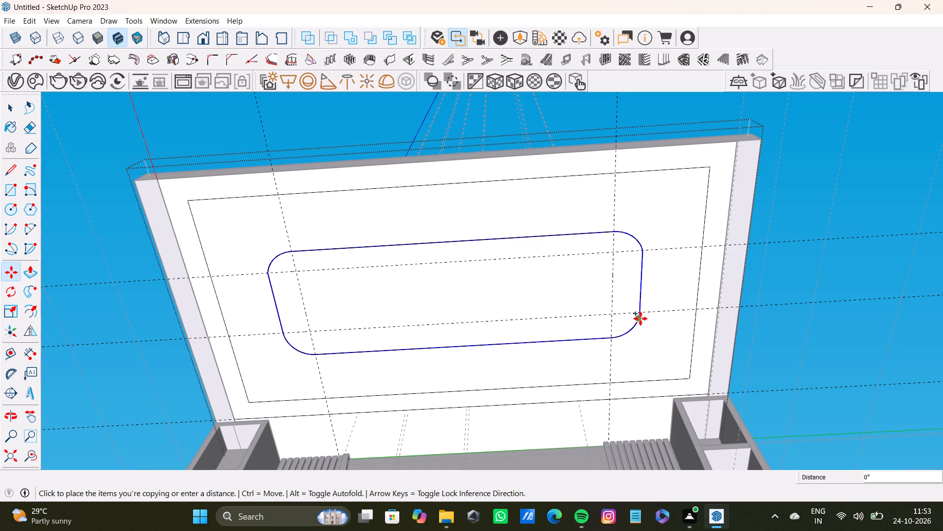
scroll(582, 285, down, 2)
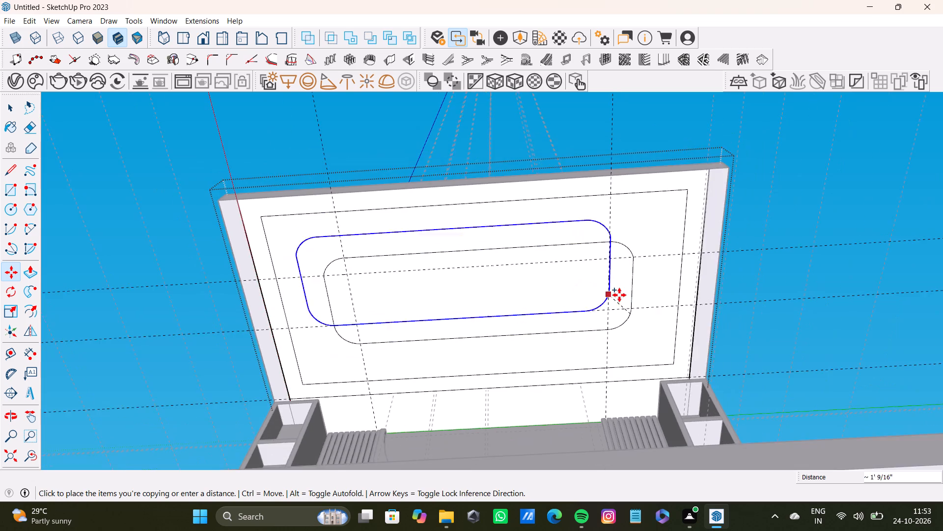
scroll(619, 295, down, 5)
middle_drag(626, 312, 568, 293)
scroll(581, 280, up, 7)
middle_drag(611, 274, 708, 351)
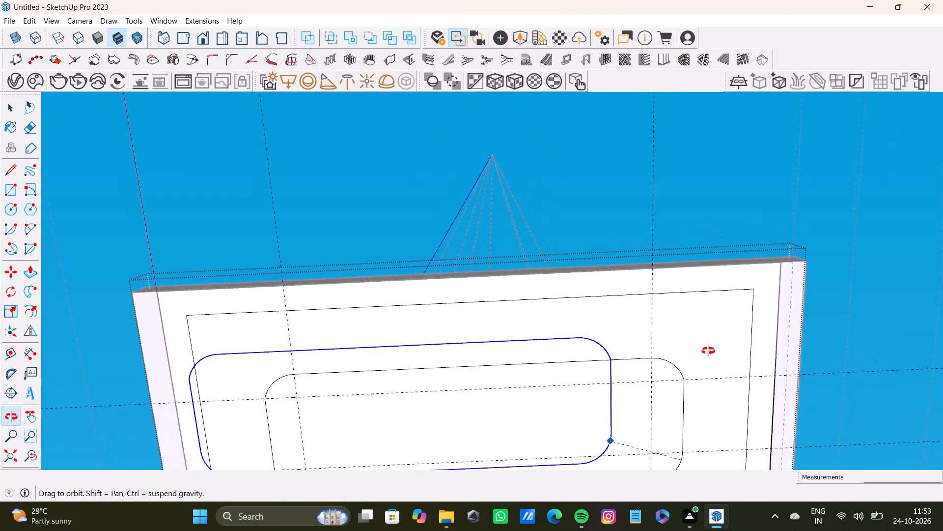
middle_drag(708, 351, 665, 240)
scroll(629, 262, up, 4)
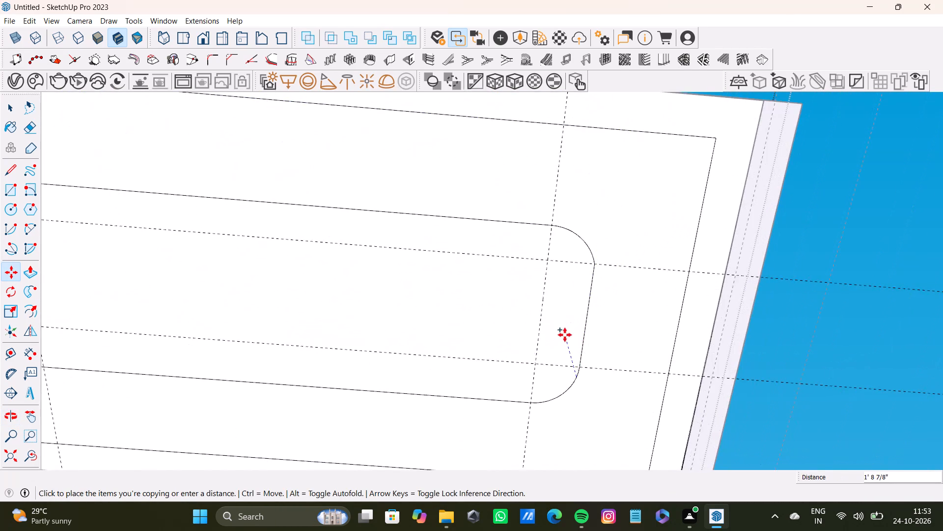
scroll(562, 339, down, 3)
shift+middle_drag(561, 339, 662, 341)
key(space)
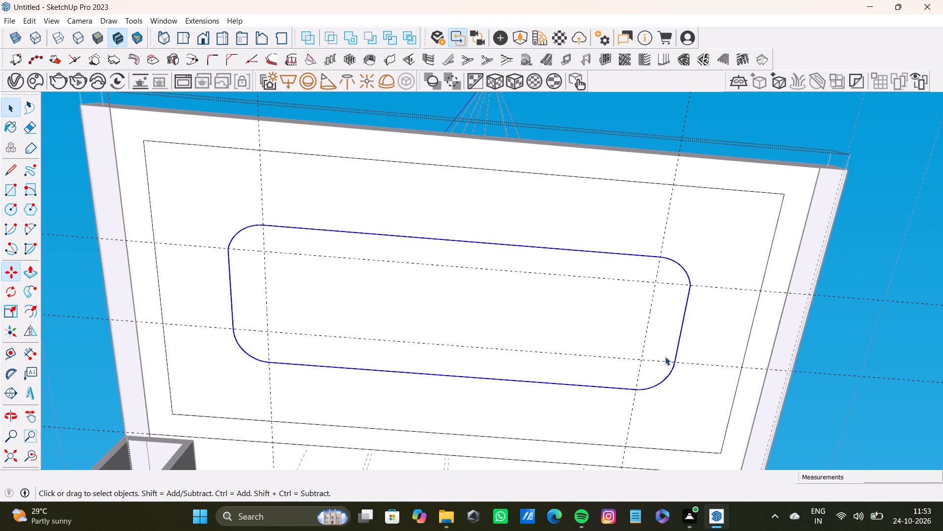
Draw a rectangle inside the rounded ceiling outline, with its opposite corners at the intersections of the guides.
scroll(550, 311, down, 15)
middle_drag(552, 323, 535, 367)
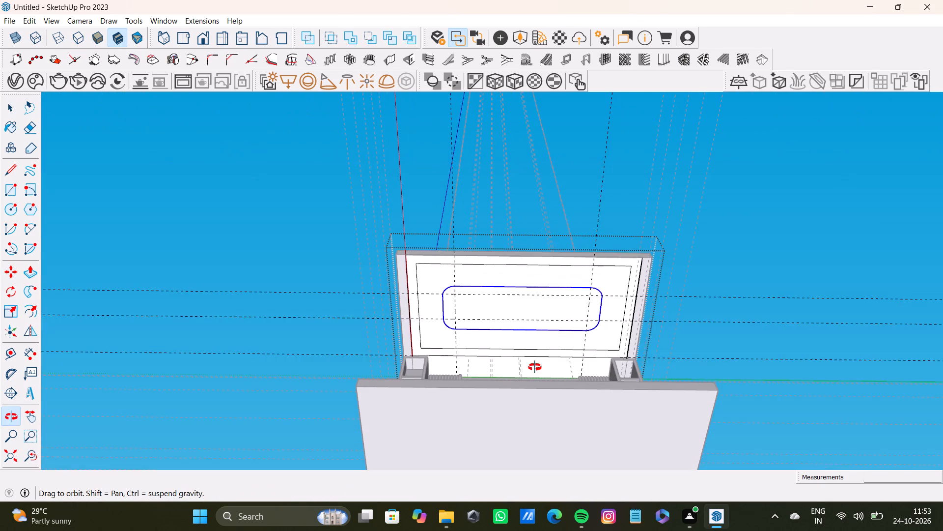
middle_drag(535, 367, 535, 367)
scroll(561, 307, up, 7)
shift+middle_drag(573, 287, 565, 264)
scroll(596, 308, up, 2)
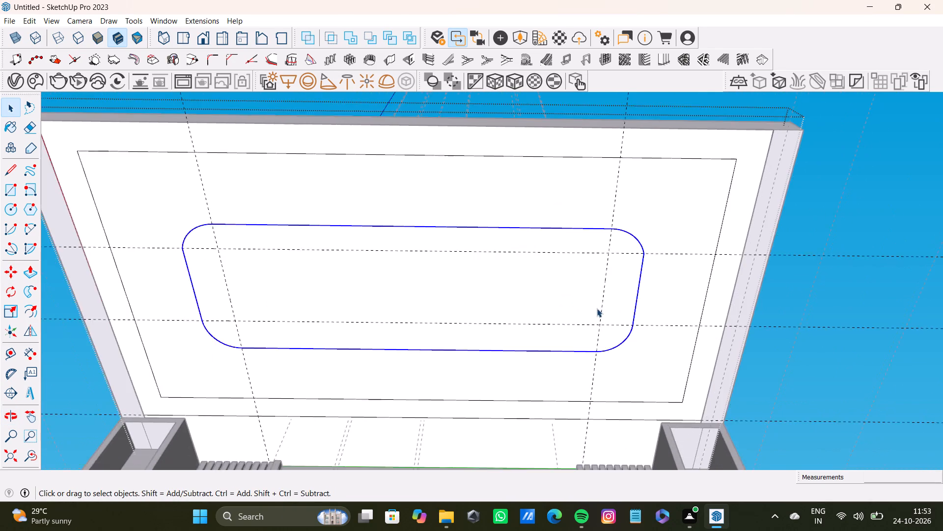
scroll(597, 308, up, 2)
scroll(596, 311, down, 3)
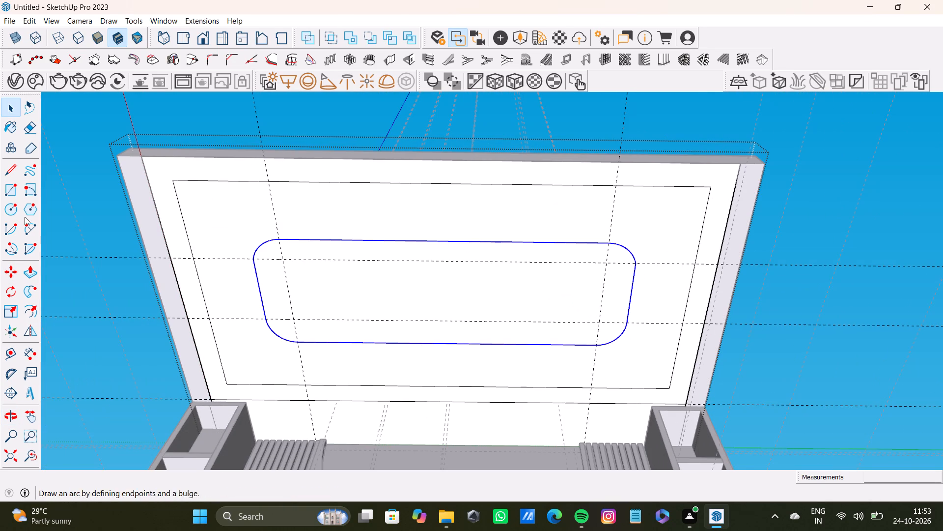
click(11, 187)
click(282, 259)
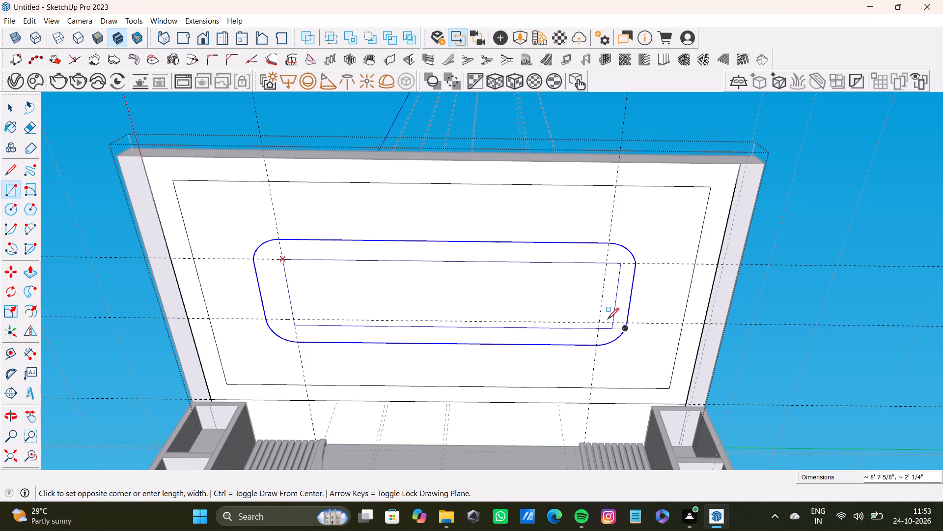
click(596, 319)
Draw an outward-bulging arc of about 5 3/8" radius across the inner ceiling rectangle's left corner farthest from the wall unit.
scroll(456, 296, down, 4)
middle_drag(462, 308, 460, 310)
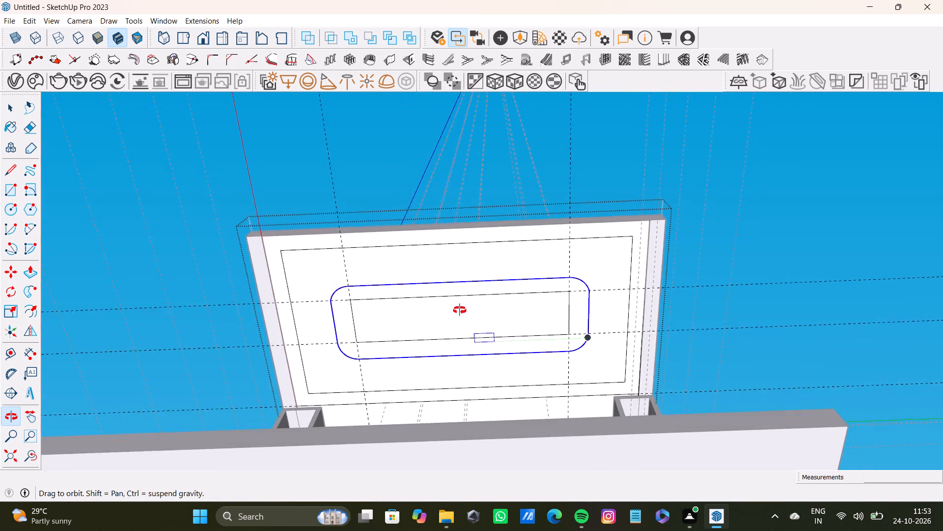
middle_drag(460, 310, 447, 316)
scroll(406, 321, down, 1)
scroll(361, 319, up, 11)
middle_drag(361, 314, 393, 298)
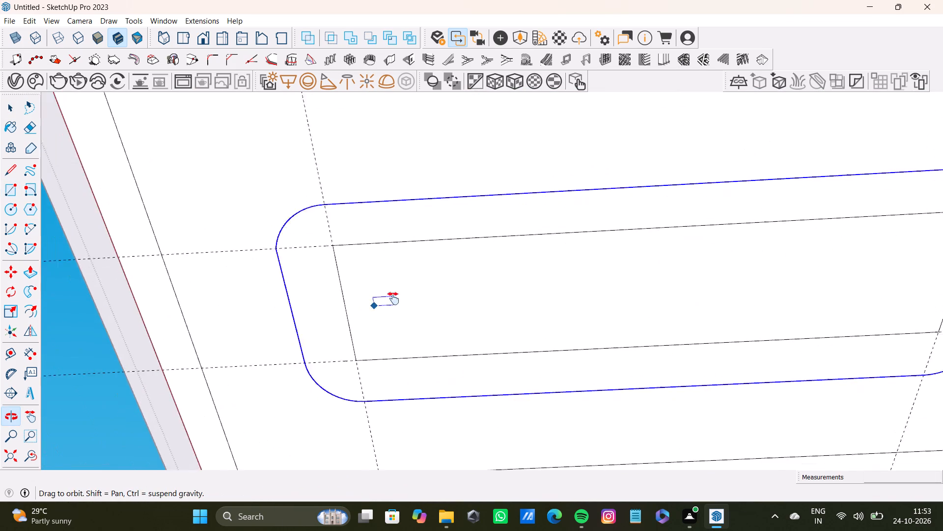
middle_drag(393, 298, 446, 288)
click(31, 229)
scroll(458, 284, up, 4)
middle_click(461, 284)
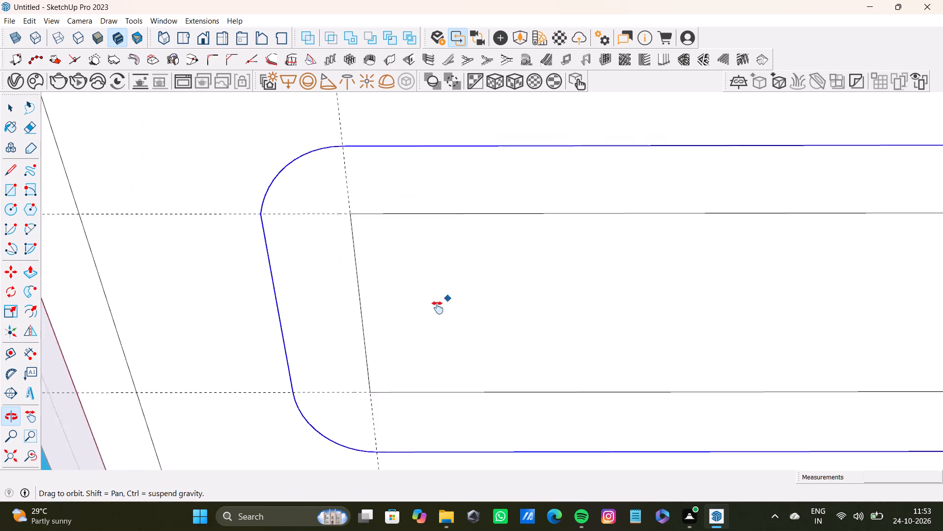
click(333, 260)
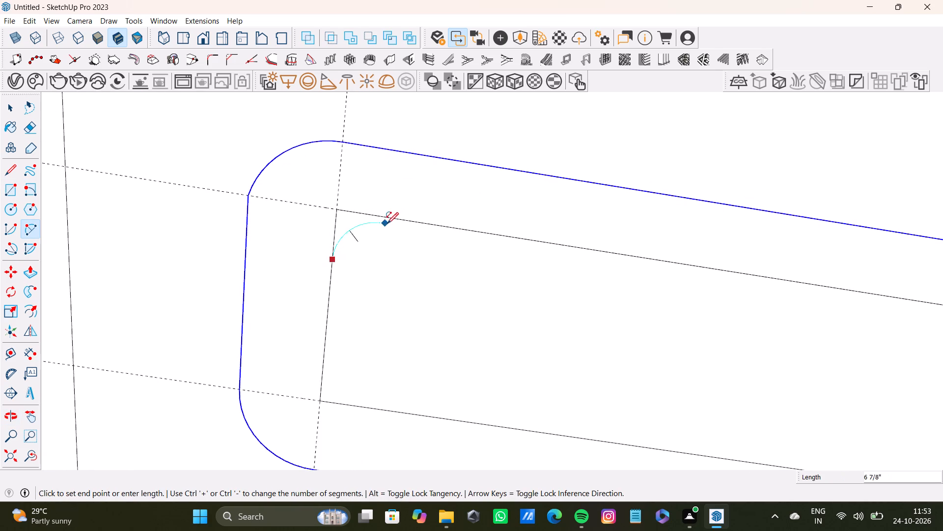
click(387, 218)
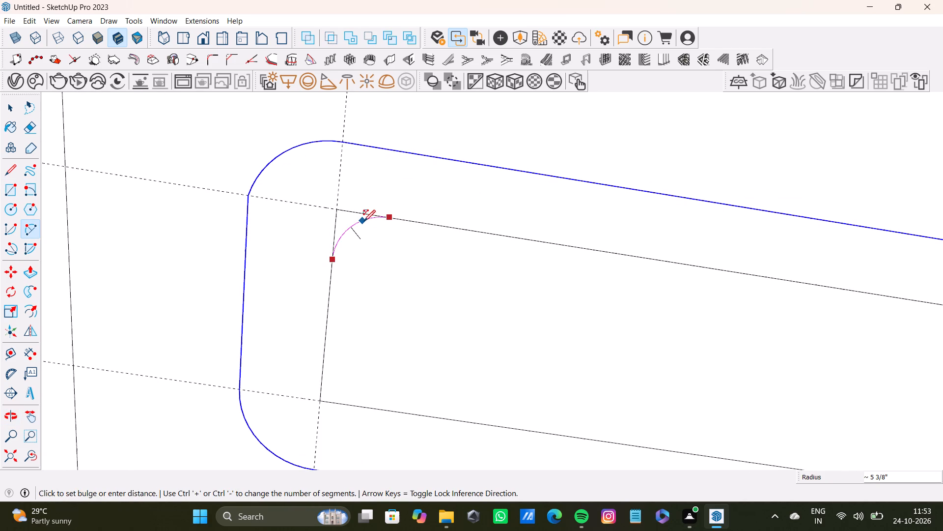
click(364, 221)
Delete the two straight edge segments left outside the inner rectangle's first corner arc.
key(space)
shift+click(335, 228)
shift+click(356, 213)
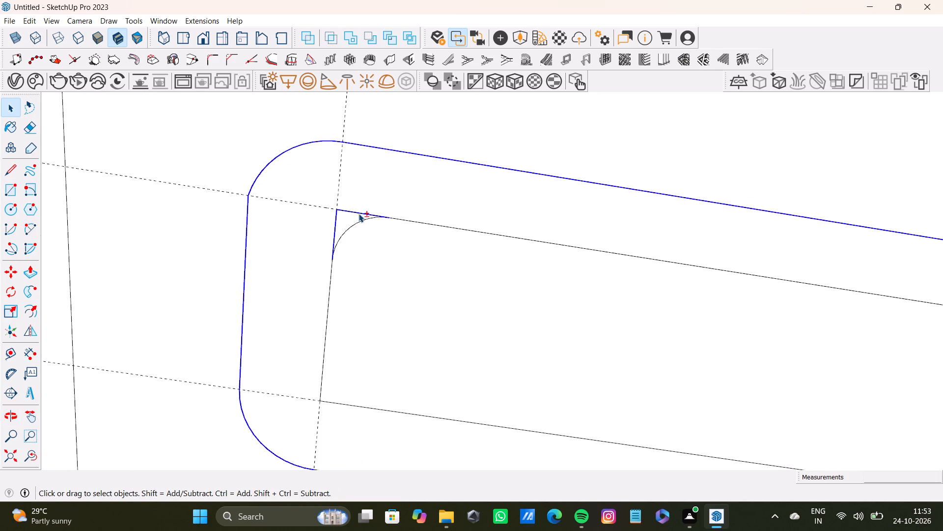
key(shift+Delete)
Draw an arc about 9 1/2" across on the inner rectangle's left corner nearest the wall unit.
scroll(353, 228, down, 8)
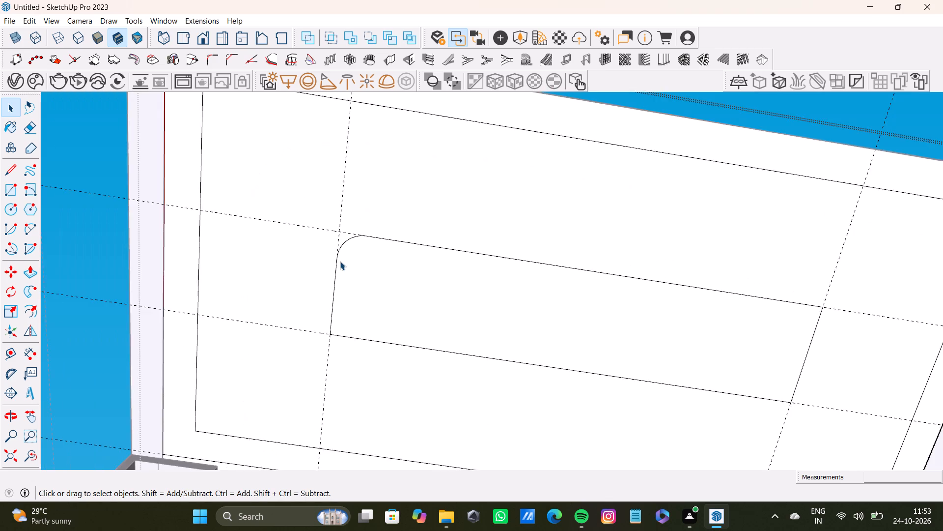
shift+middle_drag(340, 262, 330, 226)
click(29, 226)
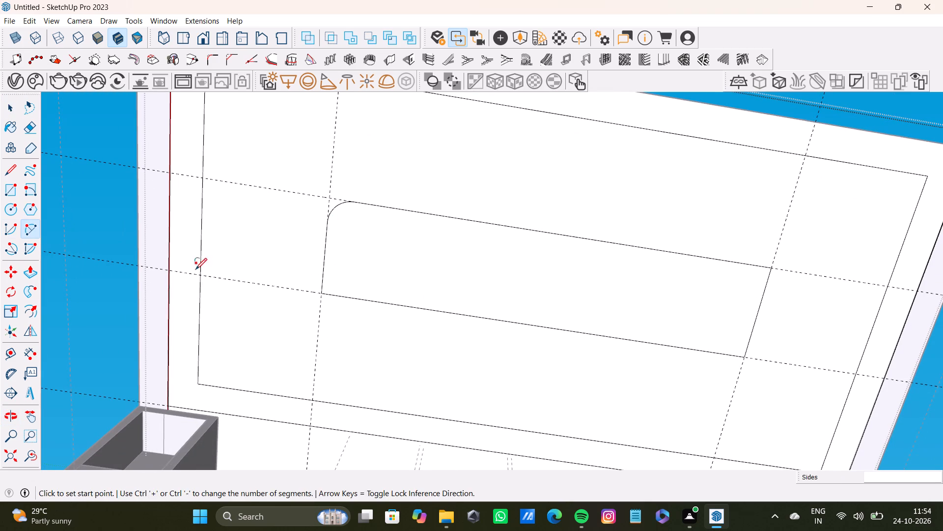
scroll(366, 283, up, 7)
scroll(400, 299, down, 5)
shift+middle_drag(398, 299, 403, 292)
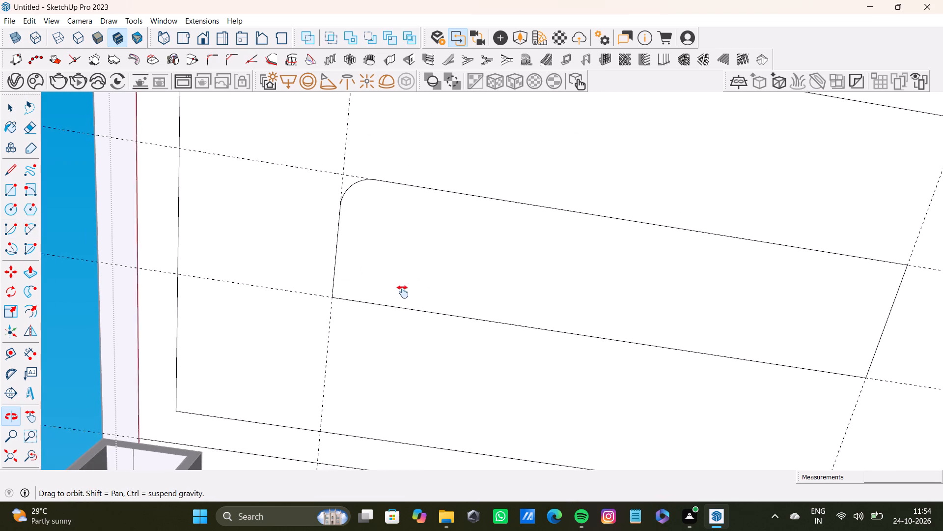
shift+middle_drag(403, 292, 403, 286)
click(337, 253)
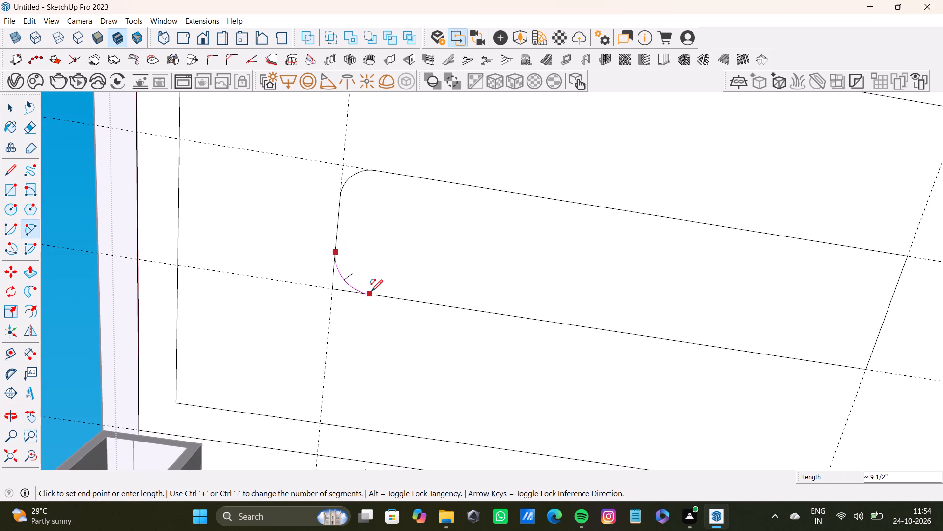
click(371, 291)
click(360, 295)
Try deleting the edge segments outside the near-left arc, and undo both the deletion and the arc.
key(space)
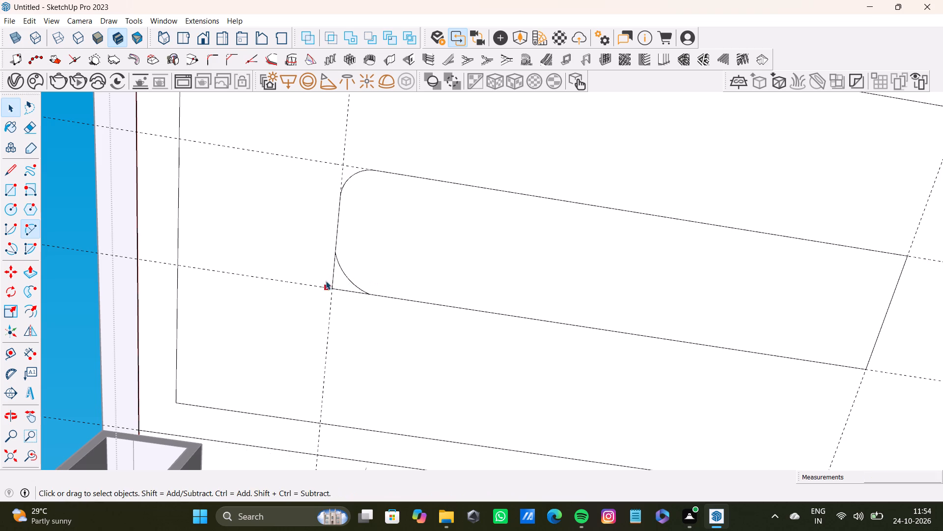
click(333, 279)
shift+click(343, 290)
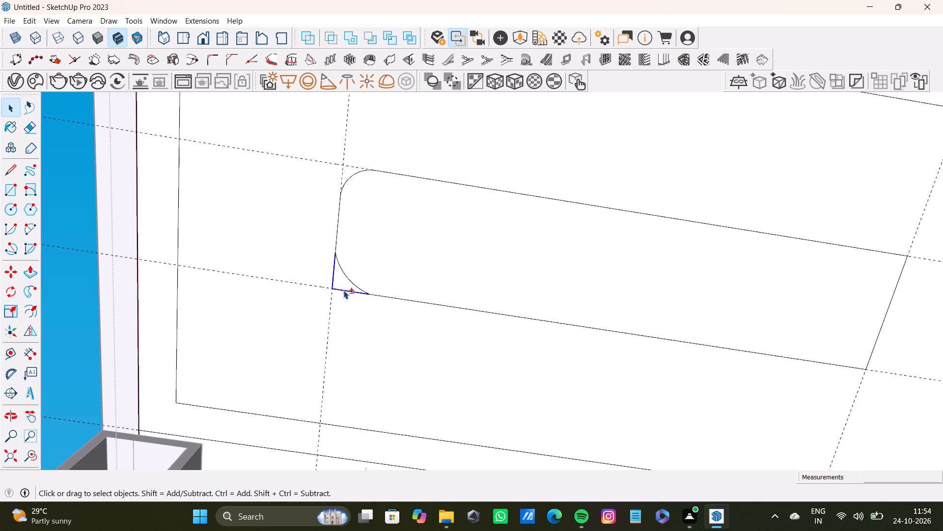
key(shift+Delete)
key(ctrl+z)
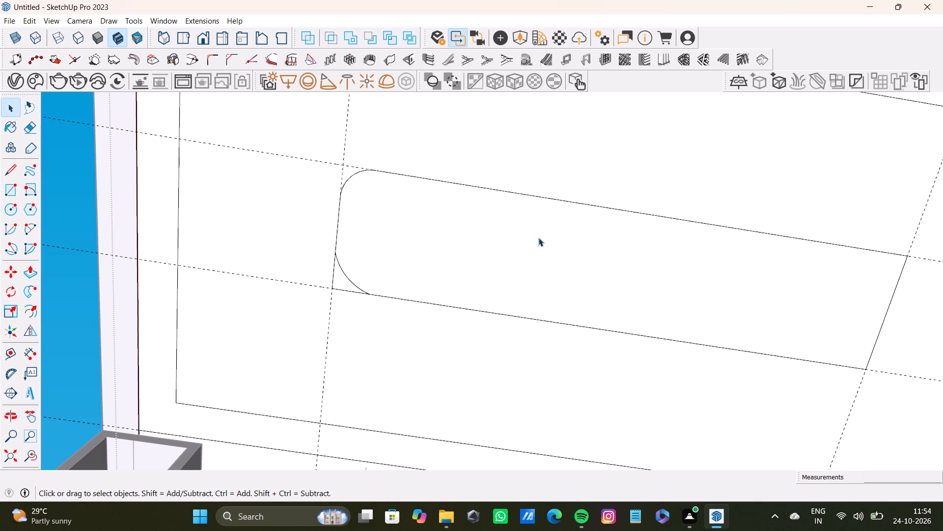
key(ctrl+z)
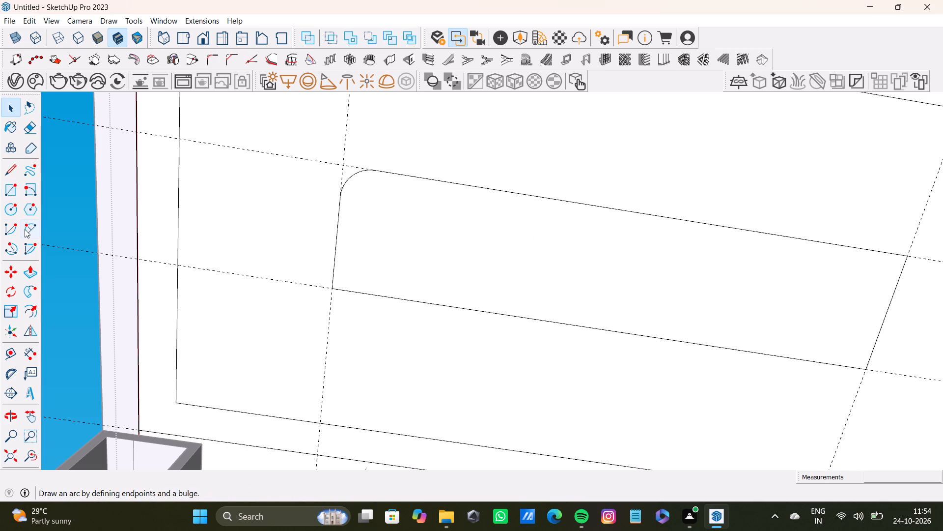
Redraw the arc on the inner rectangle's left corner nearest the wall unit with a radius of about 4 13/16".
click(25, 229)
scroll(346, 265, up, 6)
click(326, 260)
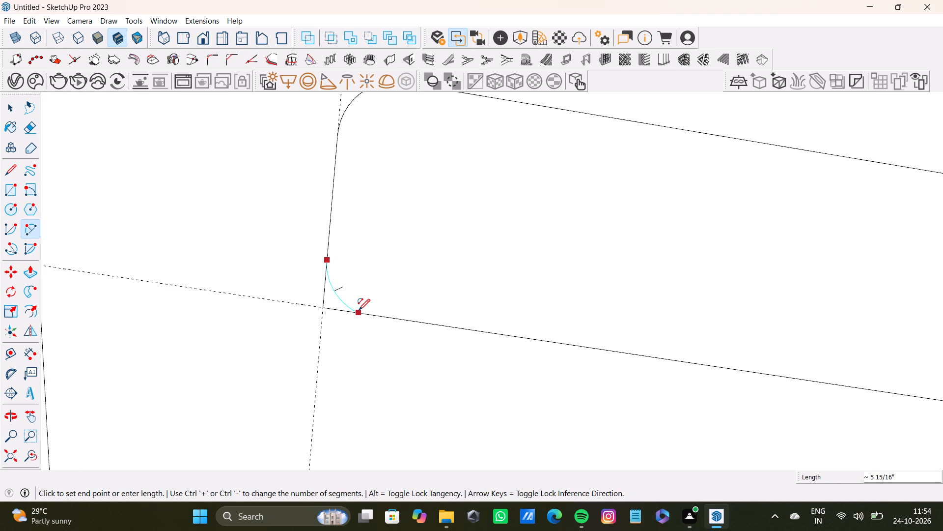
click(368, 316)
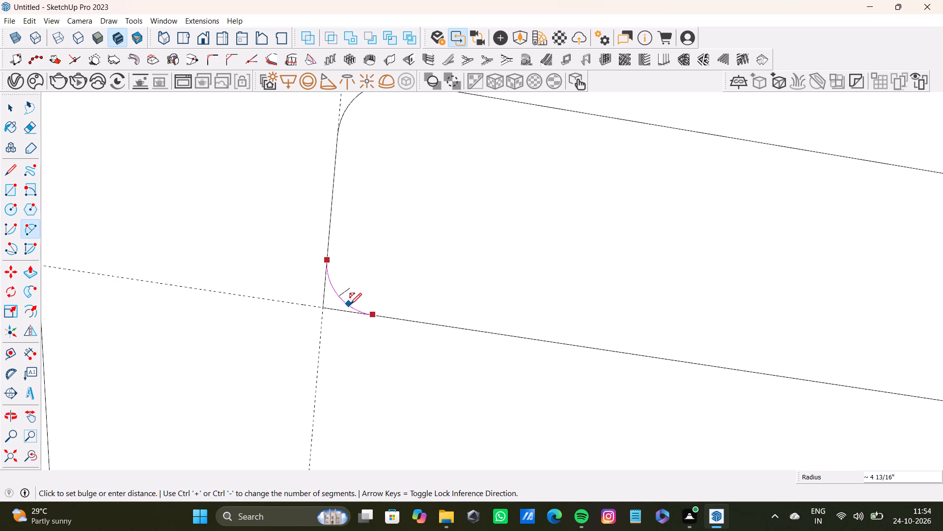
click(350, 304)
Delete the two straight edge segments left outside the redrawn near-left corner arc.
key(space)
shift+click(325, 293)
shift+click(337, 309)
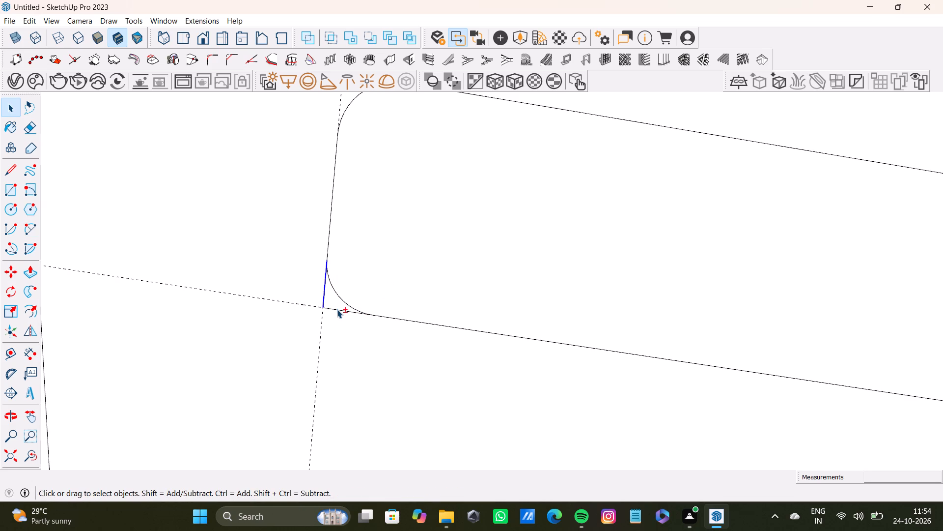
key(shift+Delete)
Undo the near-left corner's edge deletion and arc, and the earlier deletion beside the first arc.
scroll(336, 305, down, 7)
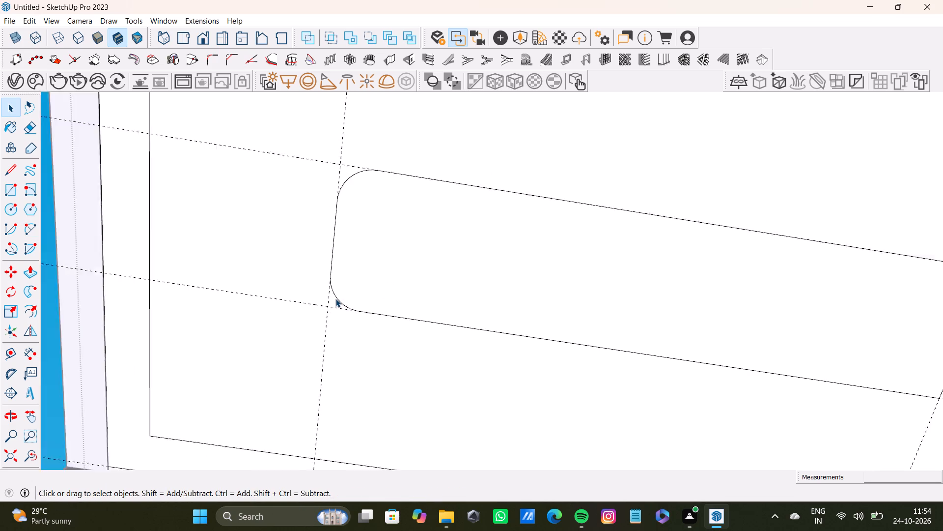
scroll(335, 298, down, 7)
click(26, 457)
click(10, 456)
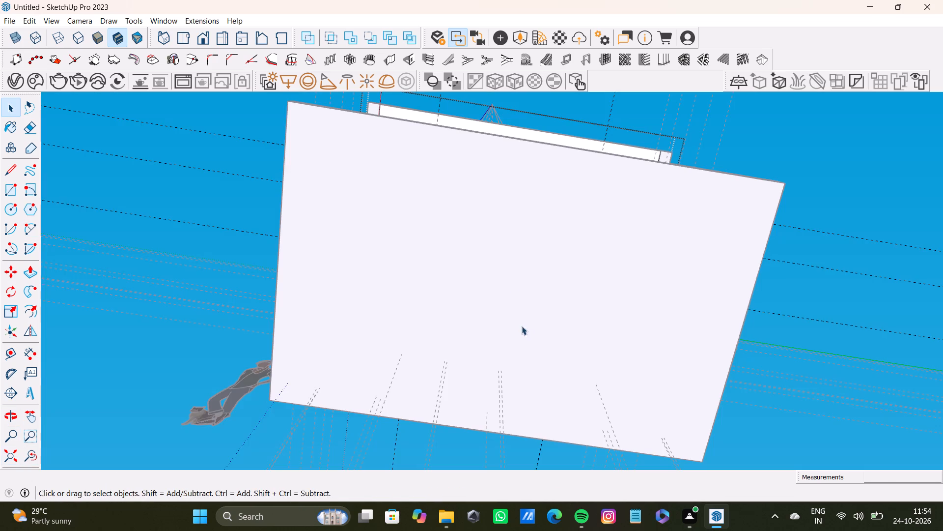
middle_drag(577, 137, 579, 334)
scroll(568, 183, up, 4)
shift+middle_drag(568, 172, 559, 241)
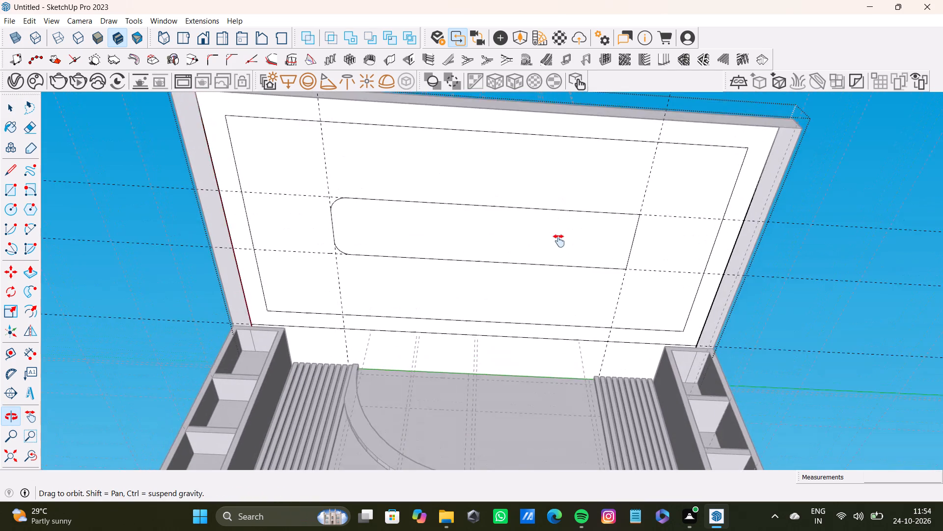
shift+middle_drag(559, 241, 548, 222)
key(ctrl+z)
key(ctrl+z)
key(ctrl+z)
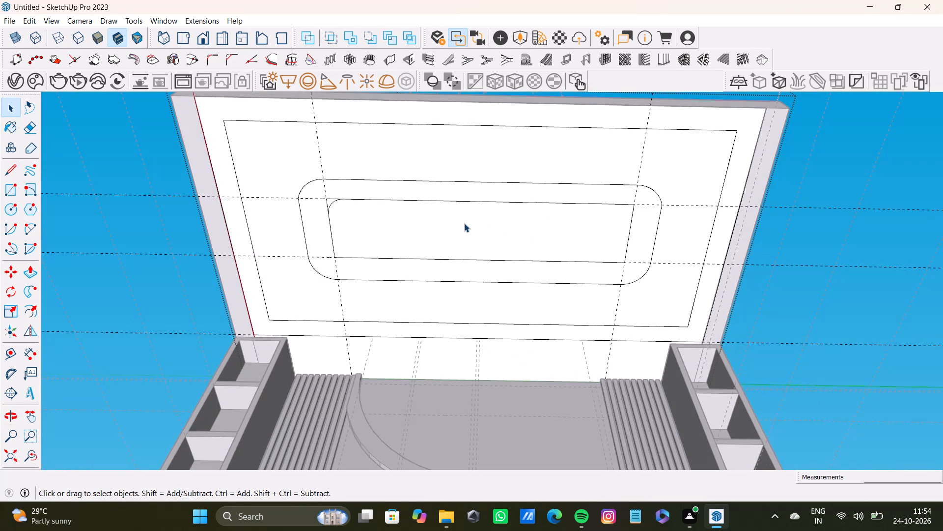
Draw an outward-bulging arc about 8" across on the inner rectangle's left corner nearest the wall unit.
scroll(364, 242, up, 10)
shift+scroll(309, 234, down, 3)
middle_drag(333, 241, 336, 233)
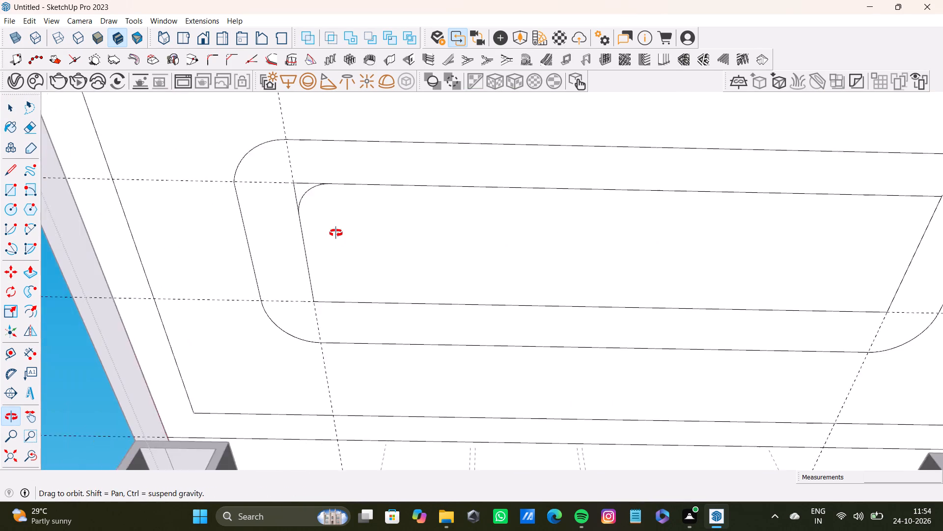
middle_drag(336, 233, 346, 193)
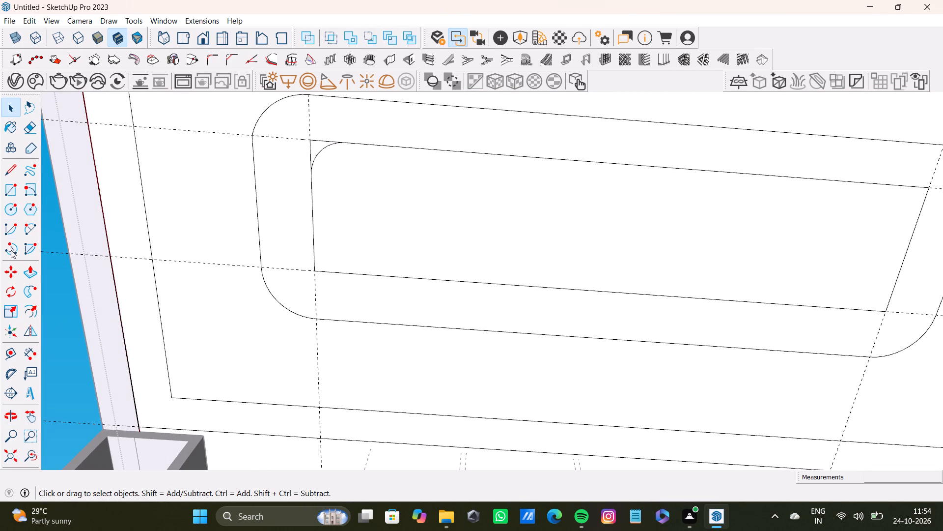
click(28, 223)
scroll(368, 235, up, 3)
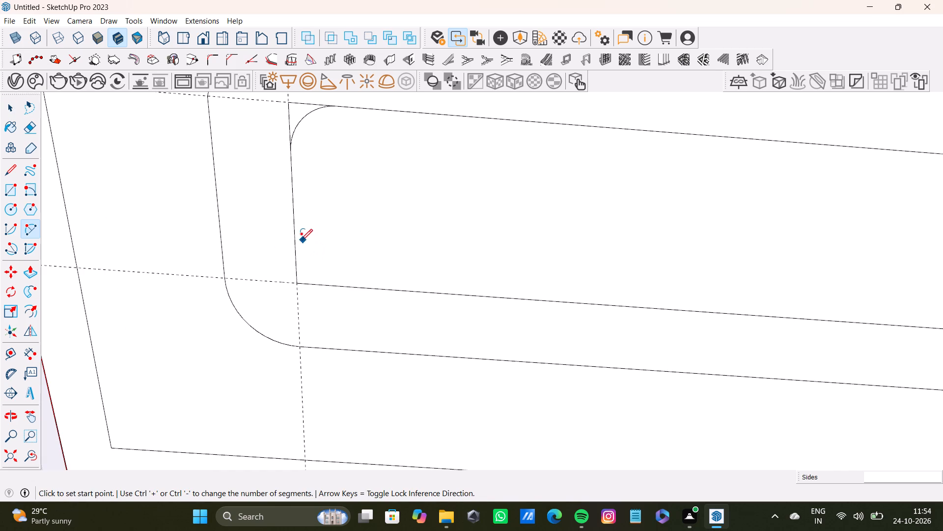
click(295, 239)
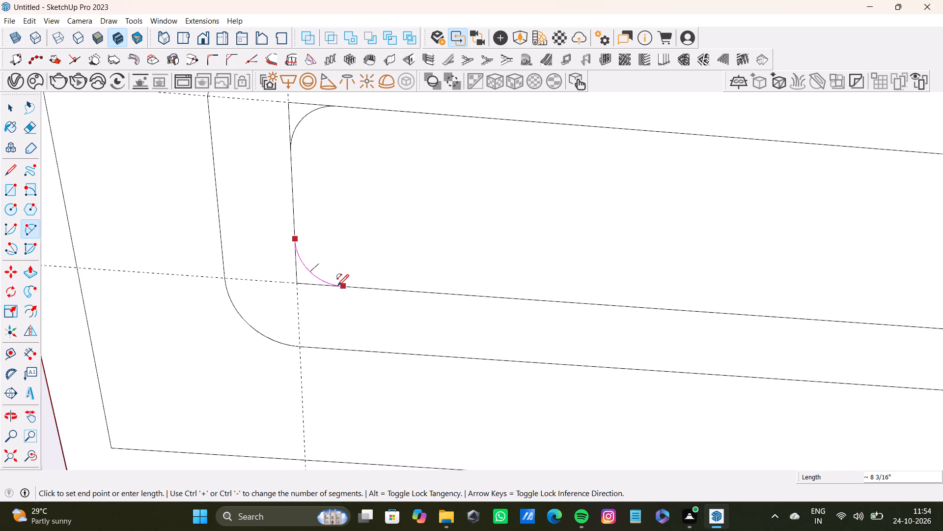
click(338, 287)
click(320, 279)
Draw an outward-bulging arc about 8 9/16" across on the inner rectangle's right corner farthest from the wall unit.
scroll(345, 285, down, 8)
shift+middle_drag(423, 309, 374, 325)
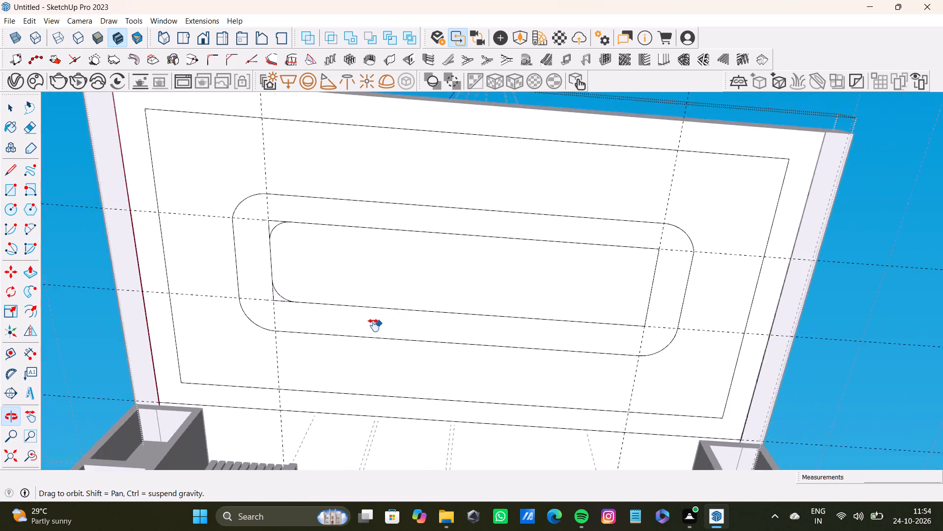
shift+middle_drag(374, 325, 358, 321)
scroll(622, 260, up, 5)
shift+middle_drag(621, 251, 611, 216)
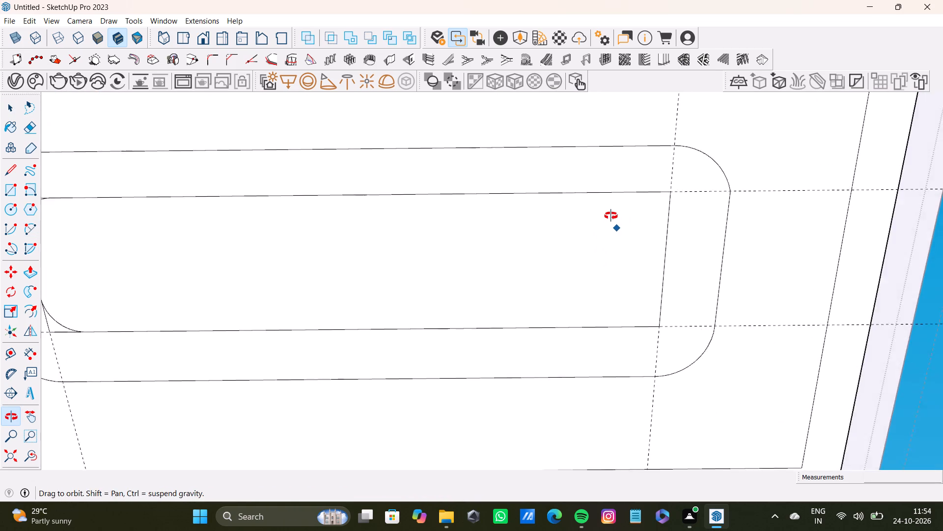
shift+middle_drag(611, 216, 610, 211)
scroll(623, 199, up, 3)
click(633, 188)
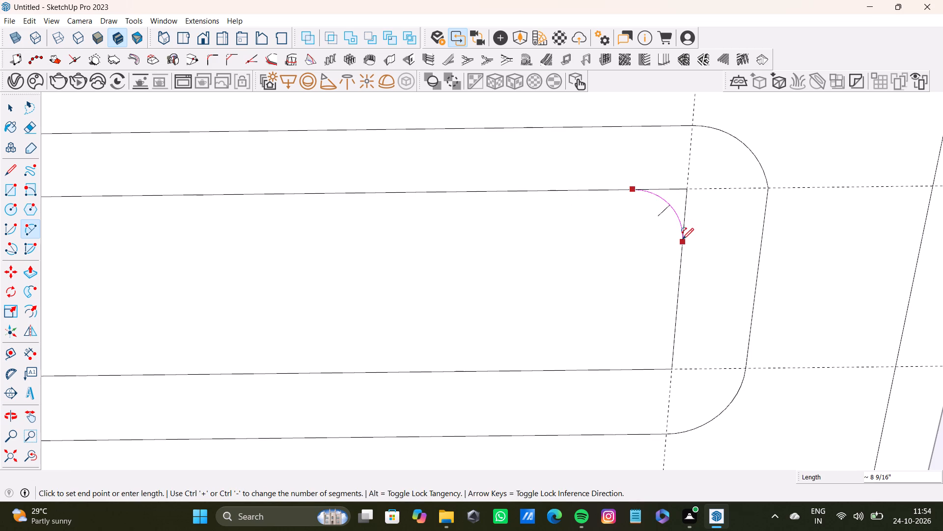
click(682, 239)
click(687, 215)
Draw an outward-bulging arc across the inner rectangle's remaining right corner nearest the wall unit.
scroll(665, 247, down, 4)
shift+middle_drag(660, 270, 635, 218)
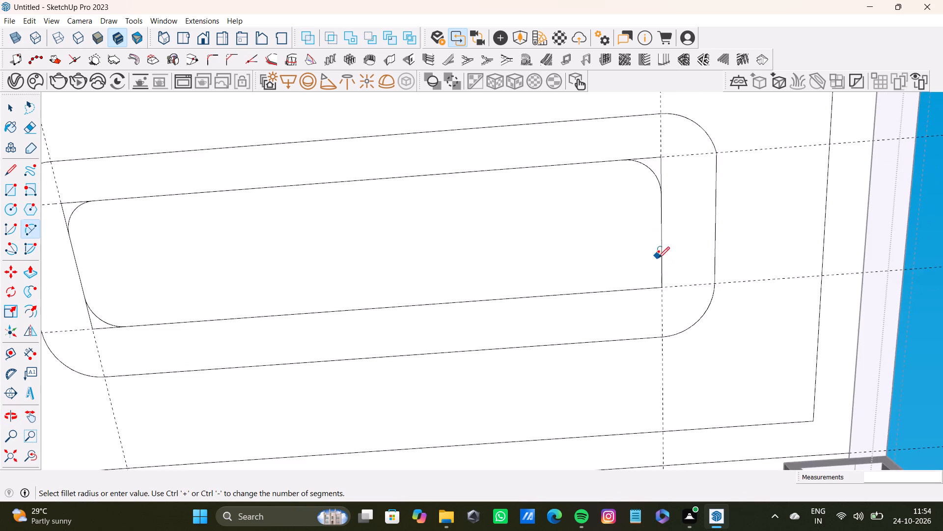
scroll(656, 259, up, 3)
click(628, 301)
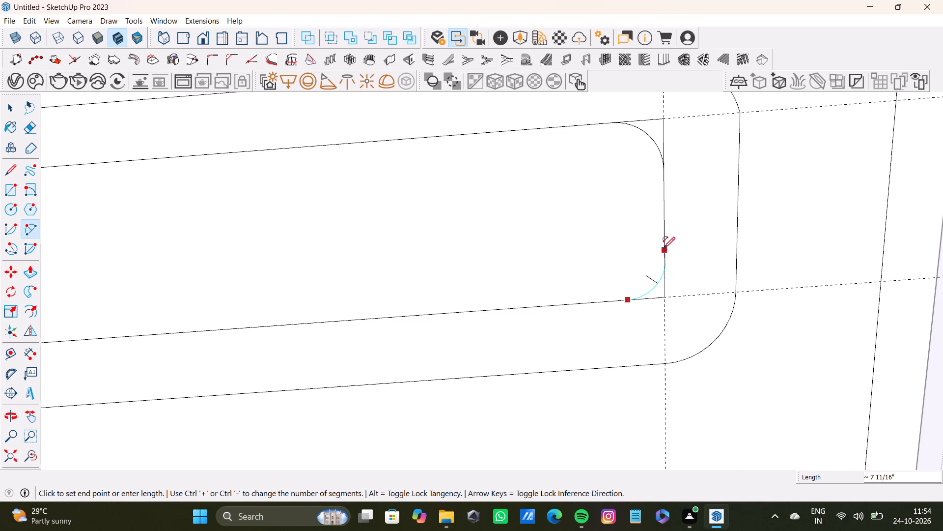
key(space)
key(a)
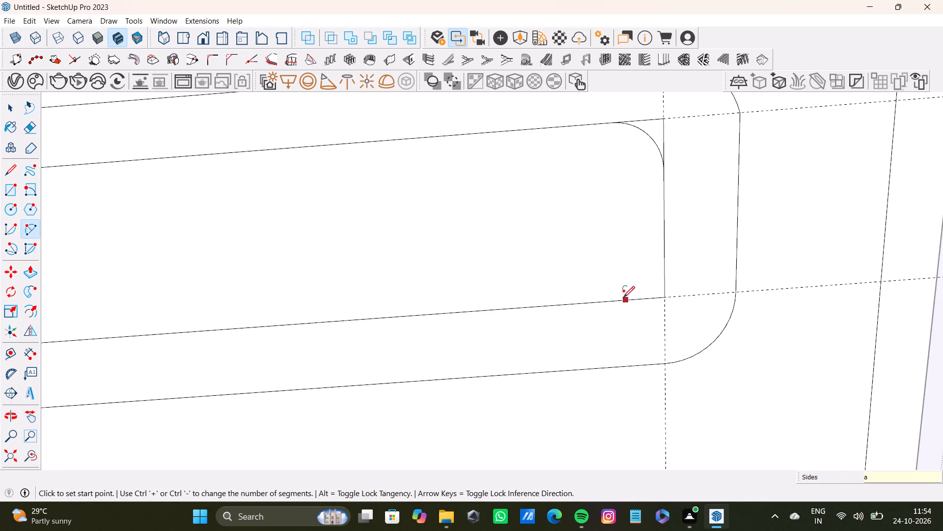
click(615, 299)
click(663, 248)
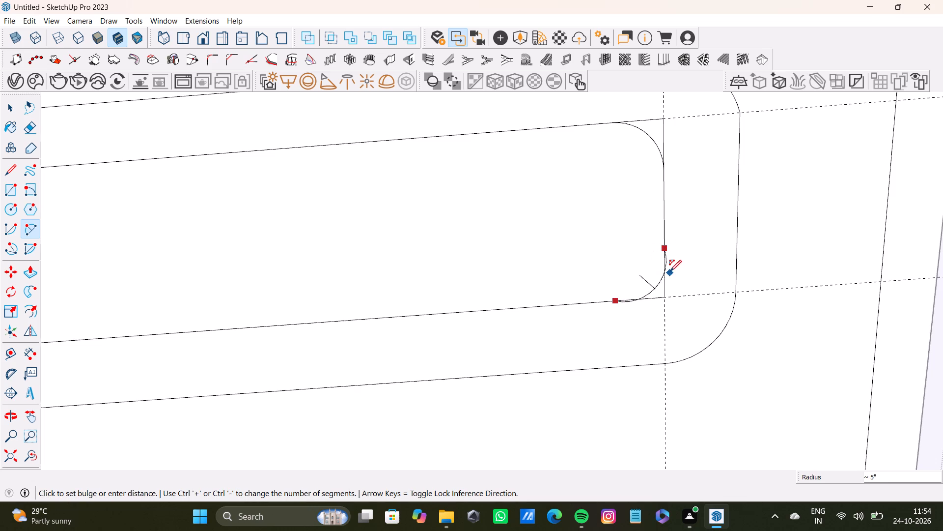
click(659, 270)
key(space)
Examine the ceiling's nested central outlines together with the surrounding wall unit.
scroll(664, 298, down, 3)
middle_drag(650, 299, 695, 260)
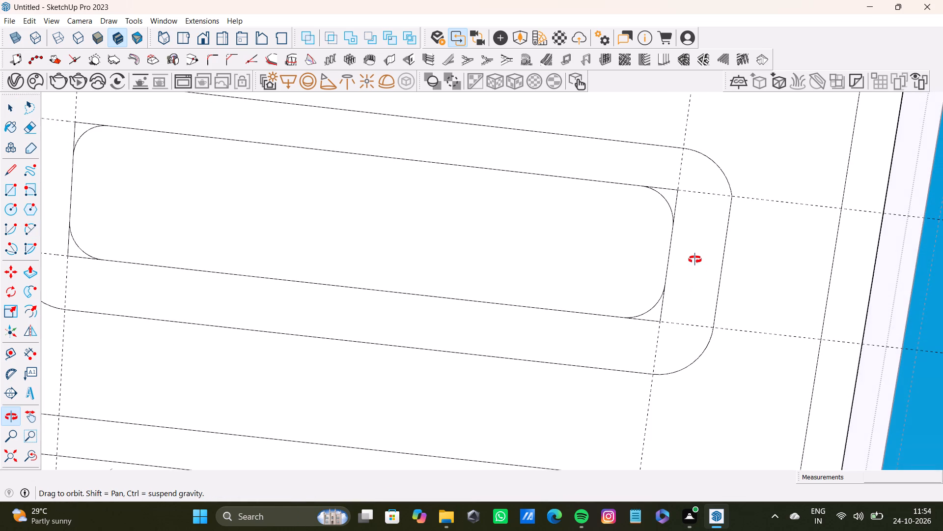
middle_drag(695, 260, 706, 260)
scroll(570, 250, down, 5)
shift+middle_click(566, 253)
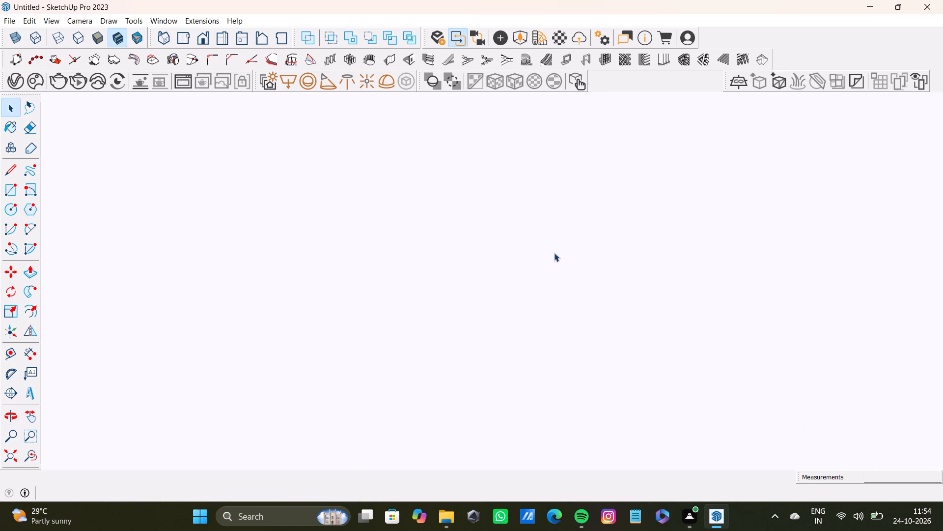
drag(10, 454, 15, 449)
middle_drag(418, 206, 402, 368)
scroll(440, 227, up, 2)
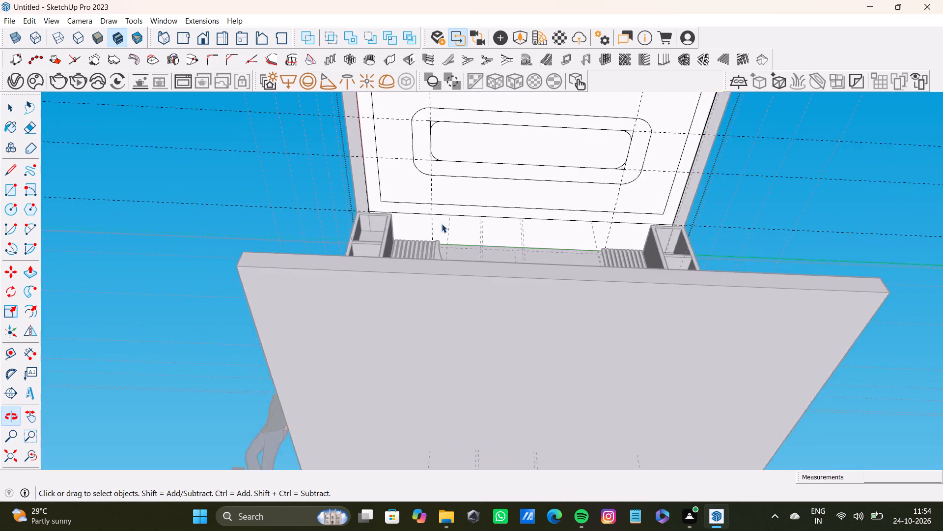
Delete the eight leftover straight segments outside the four corner arcs of the ceiling's inner central rectangle.
scroll(442, 224, up, 2)
shift+middle_drag(447, 218, 401, 347)
scroll(403, 260, up, 18)
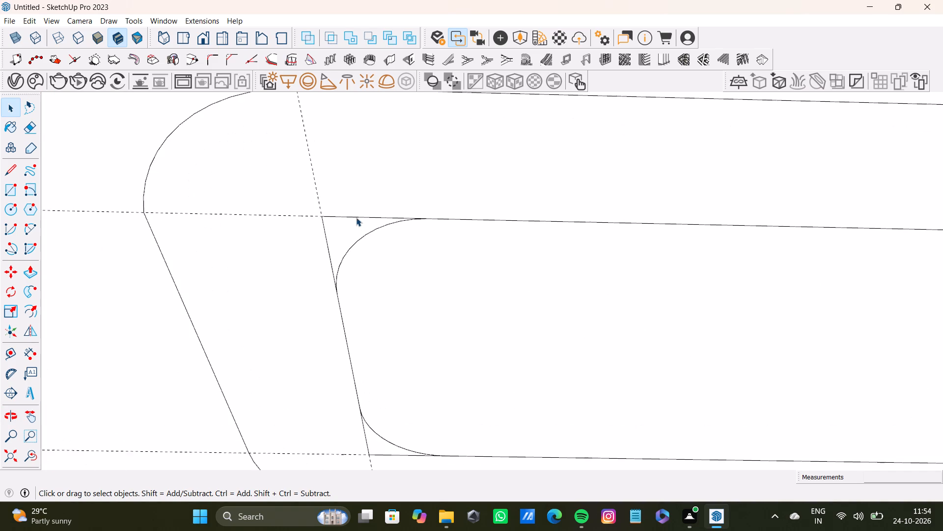
scroll(356, 217, up, 6)
shift+click(357, 216)
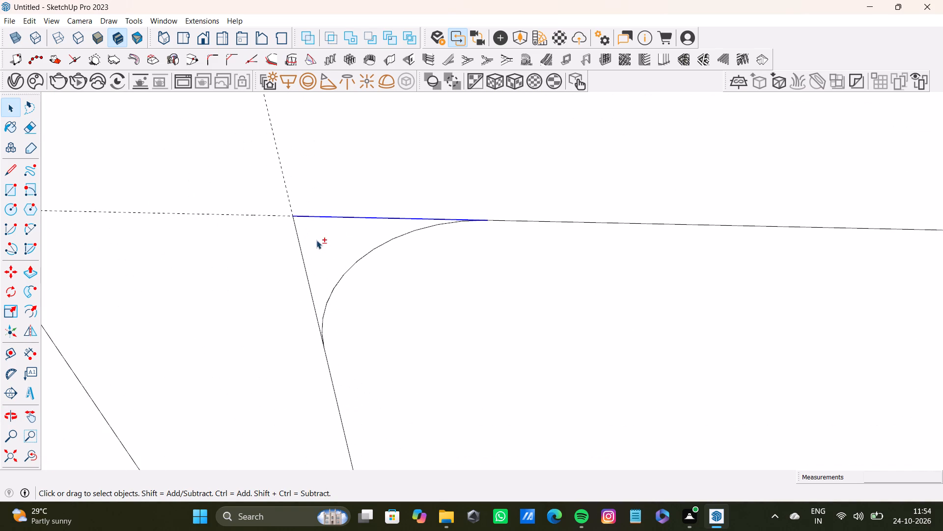
shift+click(305, 263)
shift+scroll(309, 262, down, 4)
shift+middle_drag(334, 291, 353, 123)
shift+scroll(353, 123, up, 4)
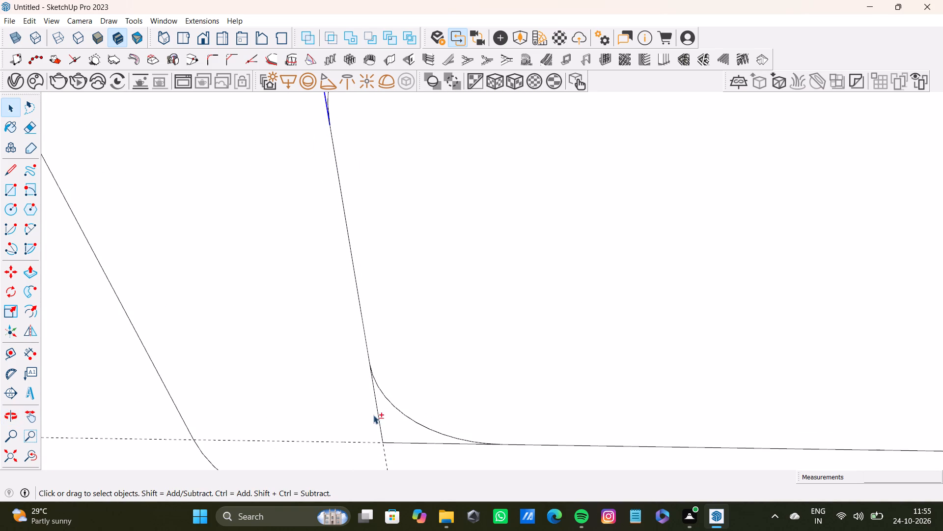
shift+click(380, 416)
shift+click(405, 442)
shift+scroll(428, 434, down, 10)
shift+middle_drag(582, 411, 360, 354)
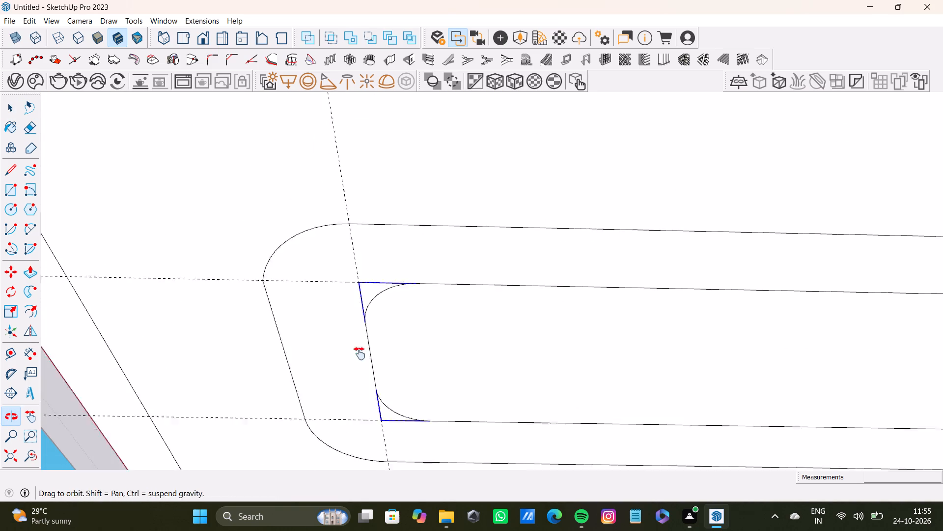
shift+middle_drag(360, 354, 243, 338)
shift+scroll(695, 241, down, 3)
shift+middle_drag(686, 270, 417, 257)
shift+scroll(764, 241, up, 9)
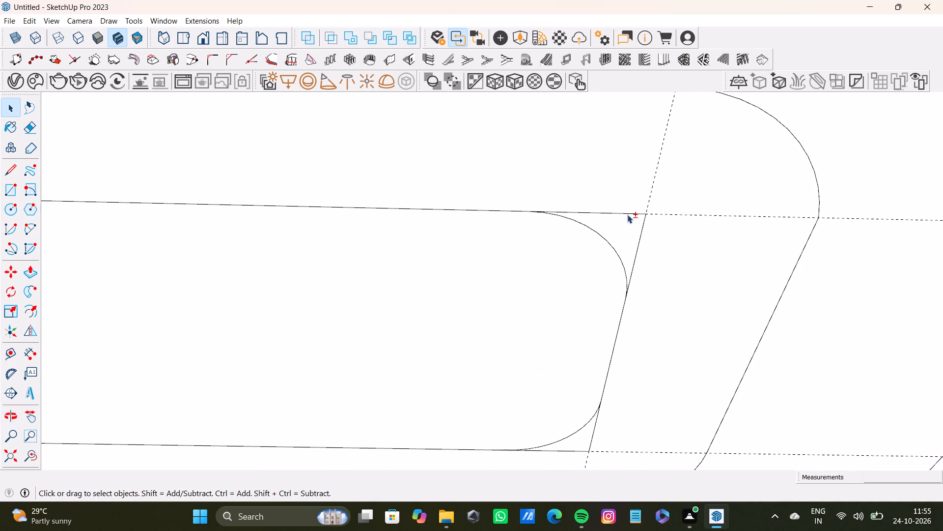
shift+click(630, 212)
shift+click(639, 238)
shift+scroll(639, 246, down, 4)
shift+middle_drag(639, 250, 617, 150)
shift+scroll(588, 230, up, 2)
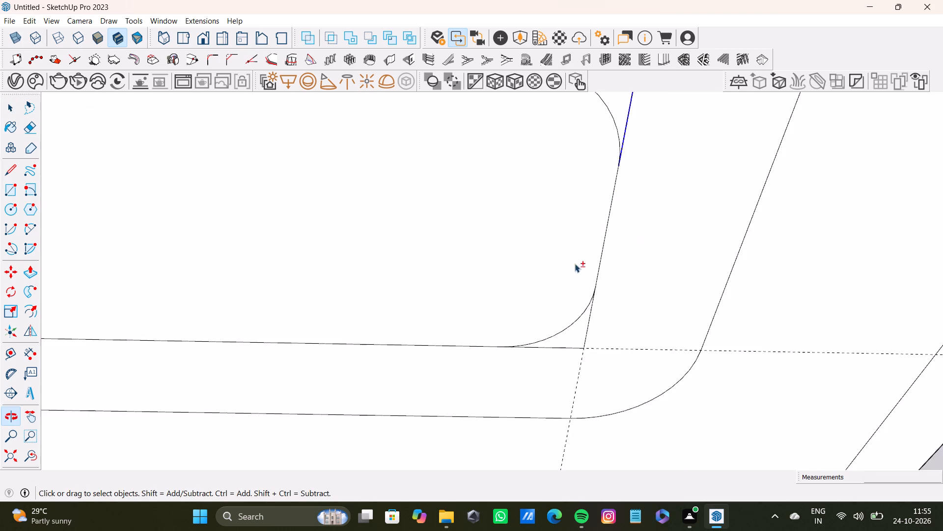
shift+scroll(575, 264, up, 4)
shift+click(588, 334)
shift+double_click(584, 355)
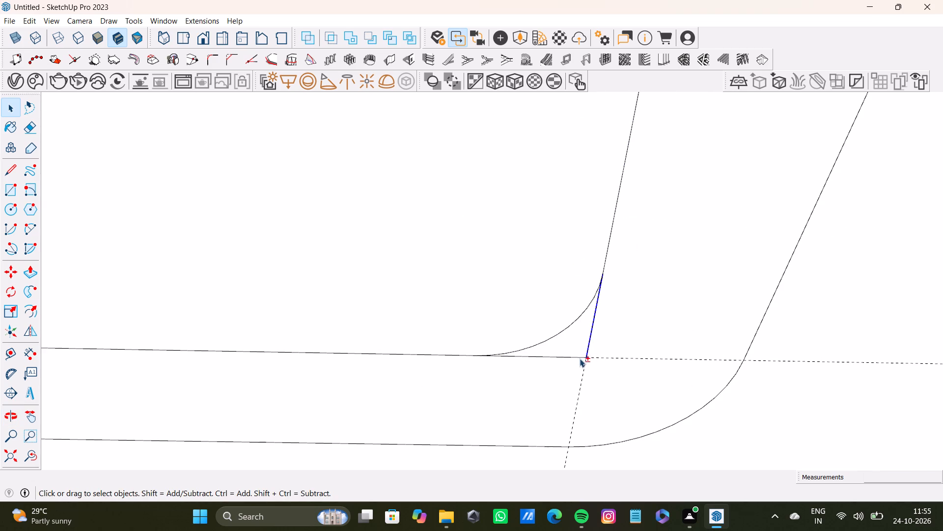
shift+click(579, 358)
key(Delete)
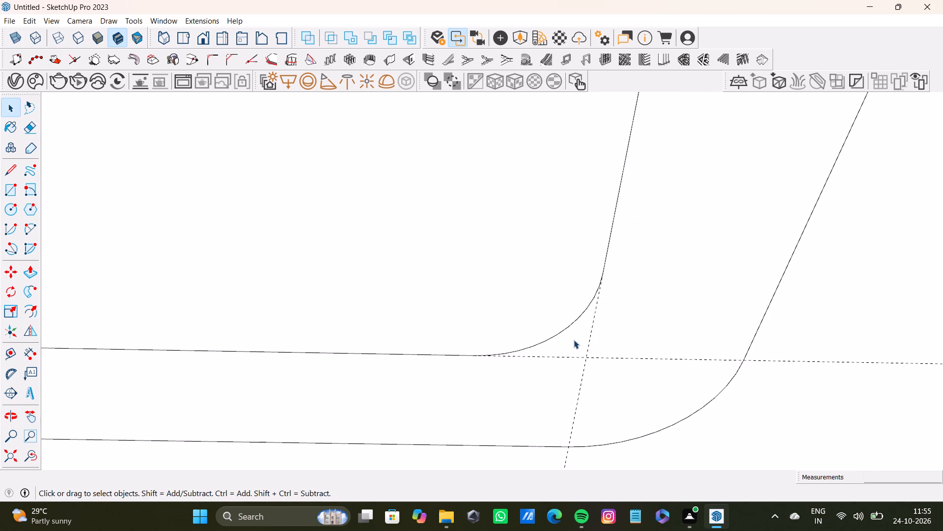
Examine the ceiling's nested round-cornered central outlines and their inset border.
scroll(564, 339, down, 20)
scroll(564, 339, down, 2)
key(space)
key(space)
shift+middle_drag(558, 332, 568, 269)
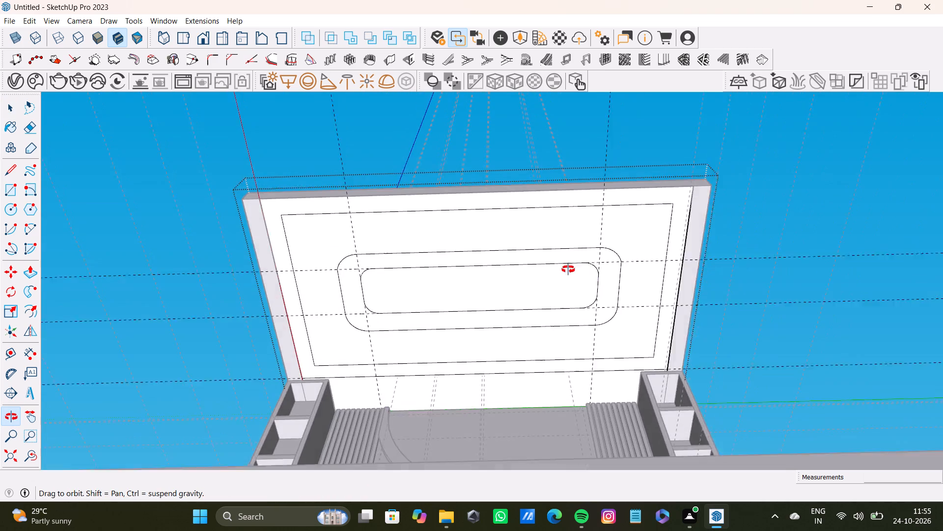
shift+middle_drag(568, 269, 568, 269)
scroll(304, 262, up, 12)
scroll(390, 298, down, 12)
shift+middle_drag(435, 304, 447, 281)
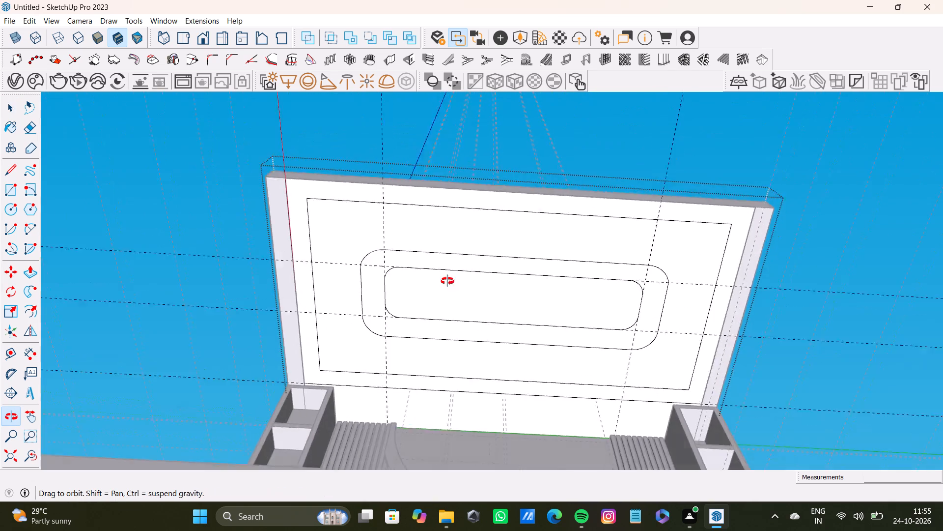
shift+middle_drag(447, 281, 445, 295)
scroll(446, 289, up, 4)
key(space)
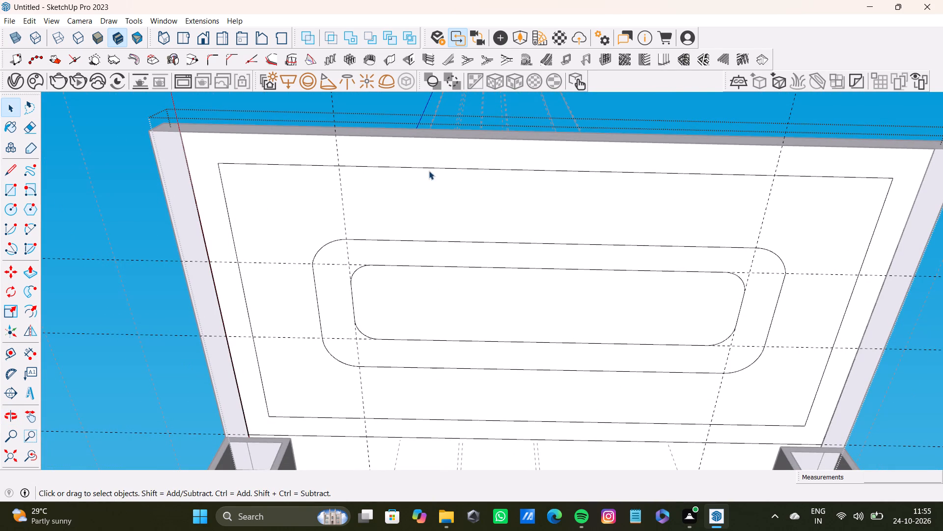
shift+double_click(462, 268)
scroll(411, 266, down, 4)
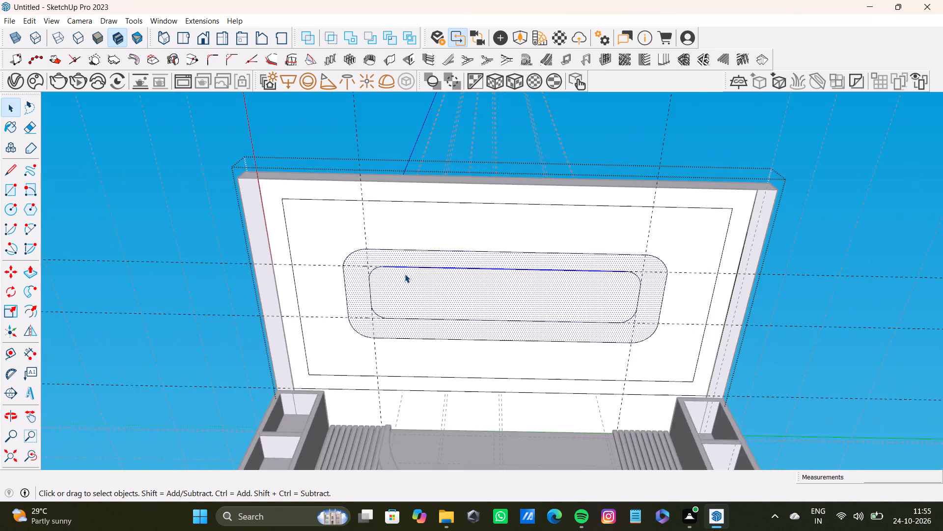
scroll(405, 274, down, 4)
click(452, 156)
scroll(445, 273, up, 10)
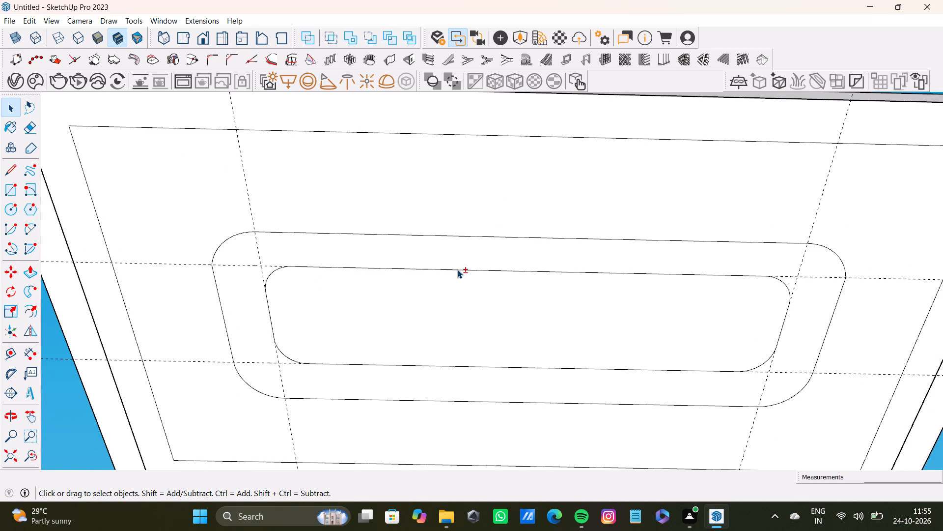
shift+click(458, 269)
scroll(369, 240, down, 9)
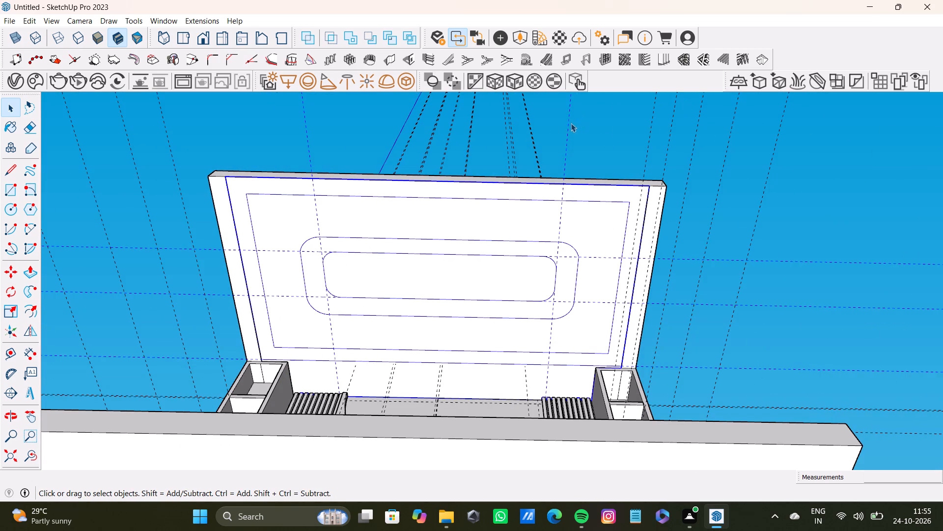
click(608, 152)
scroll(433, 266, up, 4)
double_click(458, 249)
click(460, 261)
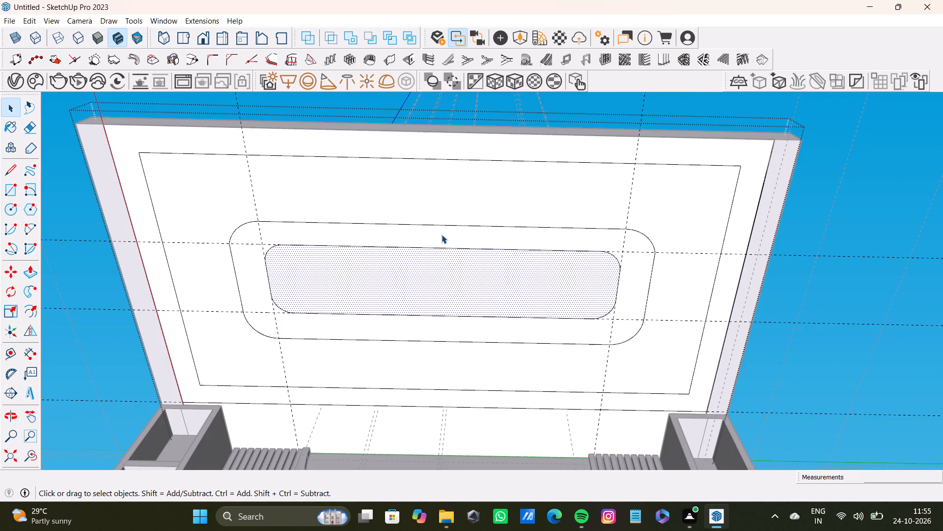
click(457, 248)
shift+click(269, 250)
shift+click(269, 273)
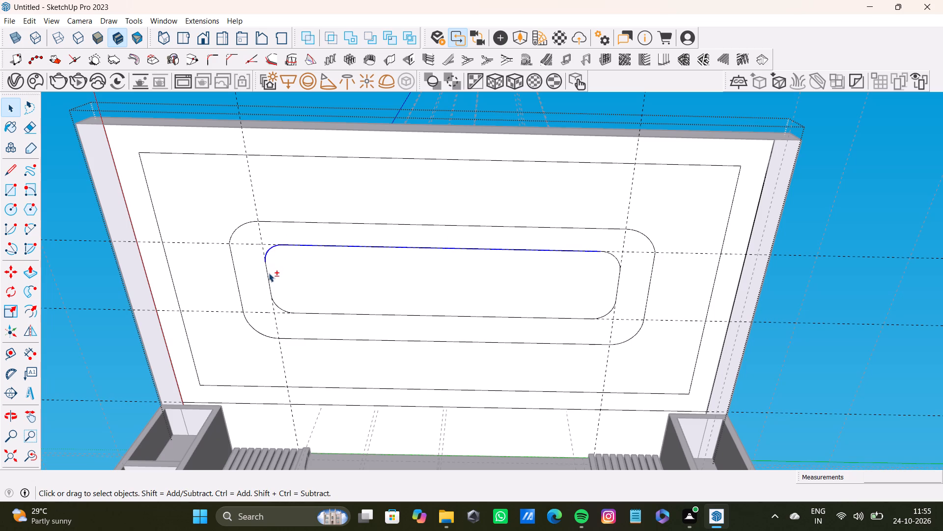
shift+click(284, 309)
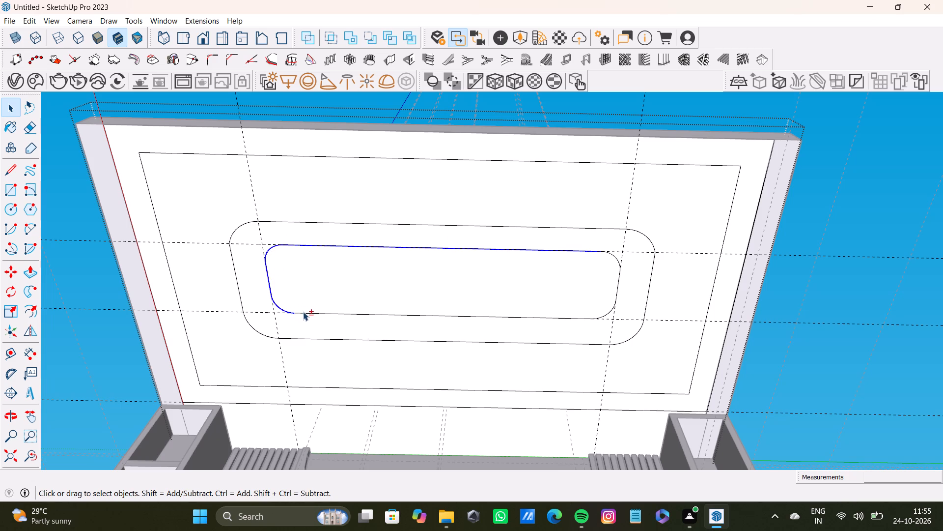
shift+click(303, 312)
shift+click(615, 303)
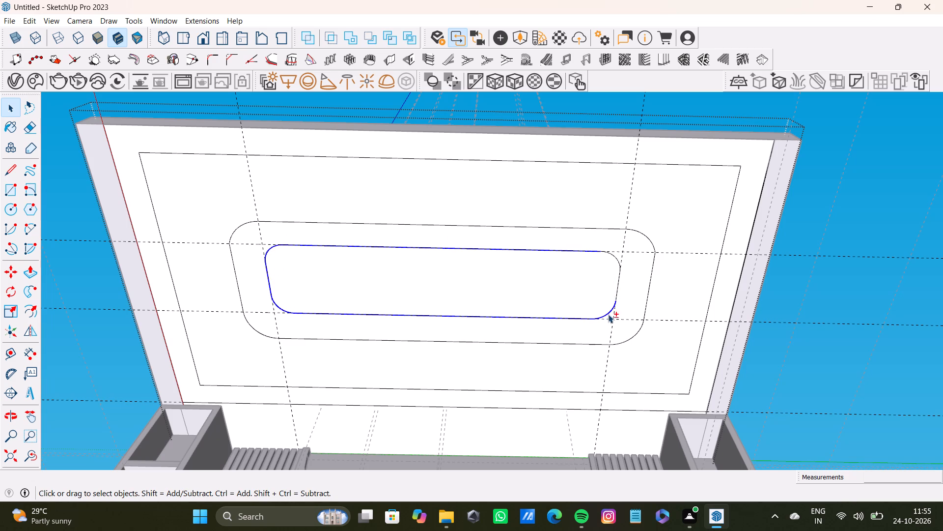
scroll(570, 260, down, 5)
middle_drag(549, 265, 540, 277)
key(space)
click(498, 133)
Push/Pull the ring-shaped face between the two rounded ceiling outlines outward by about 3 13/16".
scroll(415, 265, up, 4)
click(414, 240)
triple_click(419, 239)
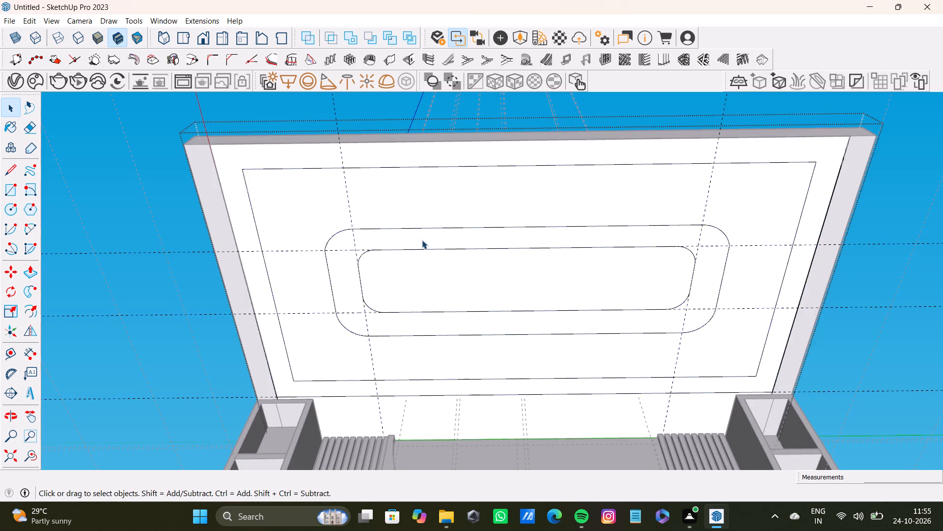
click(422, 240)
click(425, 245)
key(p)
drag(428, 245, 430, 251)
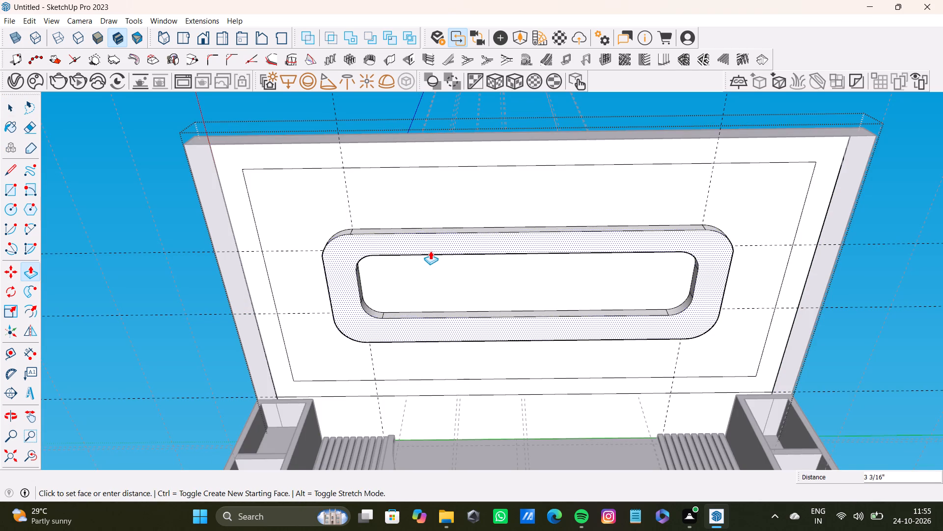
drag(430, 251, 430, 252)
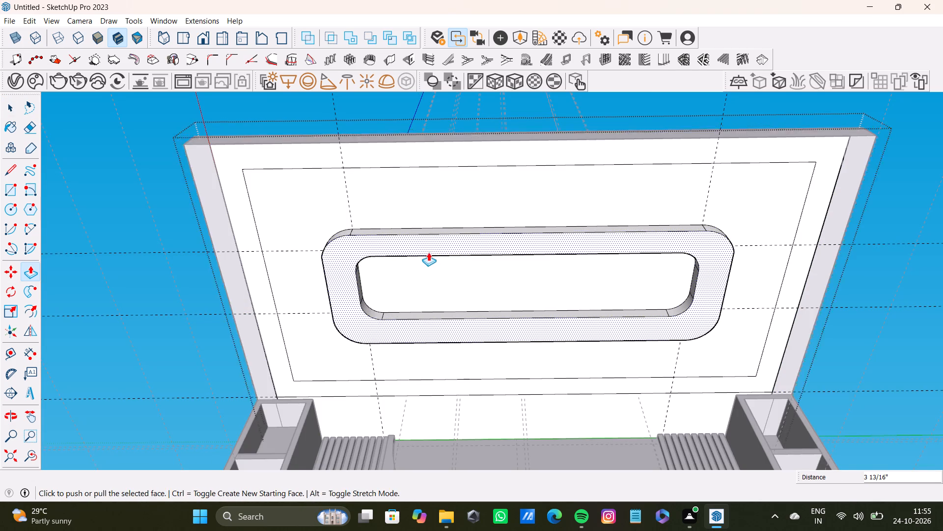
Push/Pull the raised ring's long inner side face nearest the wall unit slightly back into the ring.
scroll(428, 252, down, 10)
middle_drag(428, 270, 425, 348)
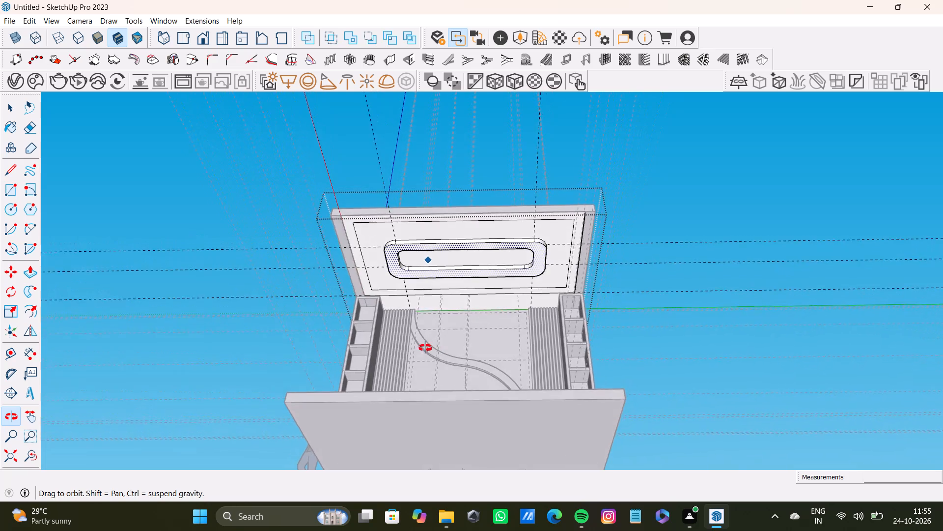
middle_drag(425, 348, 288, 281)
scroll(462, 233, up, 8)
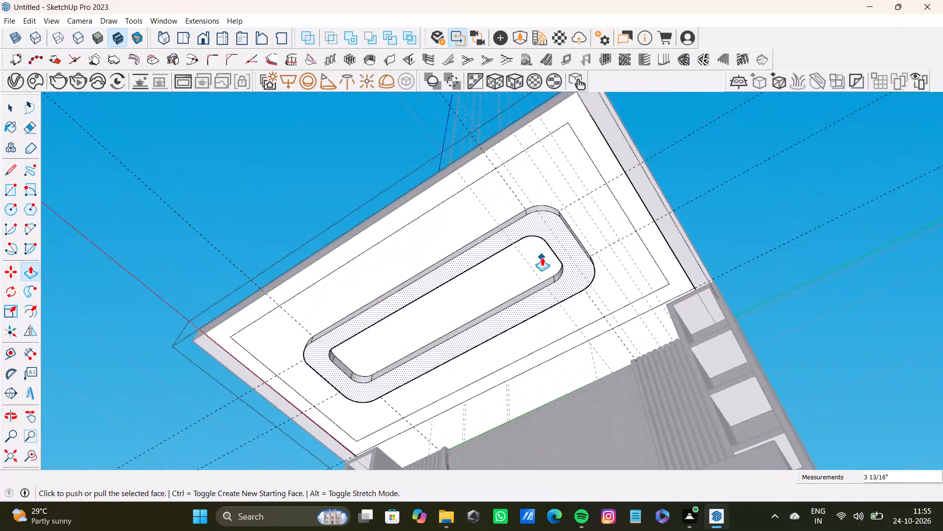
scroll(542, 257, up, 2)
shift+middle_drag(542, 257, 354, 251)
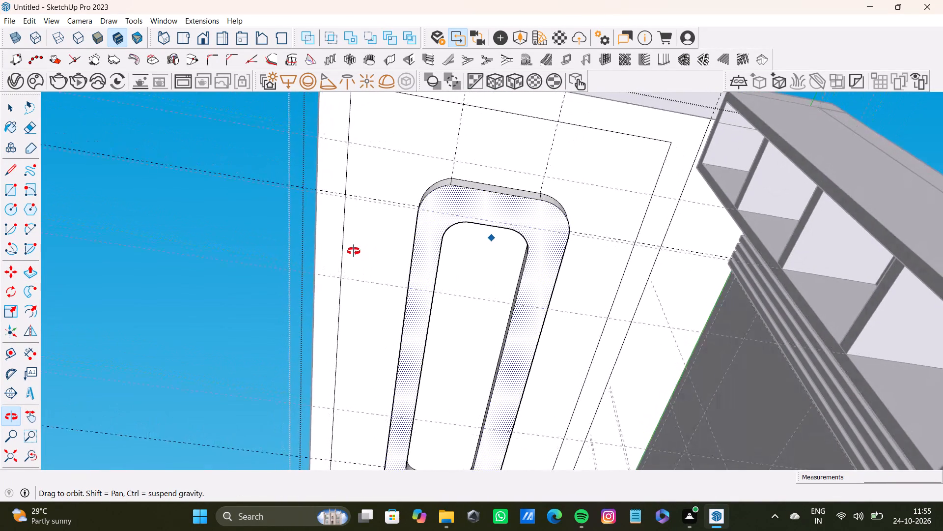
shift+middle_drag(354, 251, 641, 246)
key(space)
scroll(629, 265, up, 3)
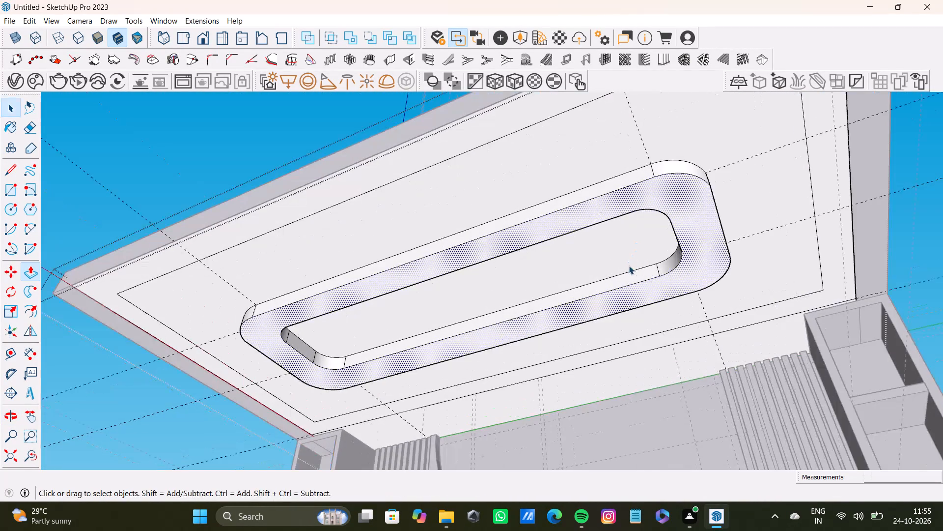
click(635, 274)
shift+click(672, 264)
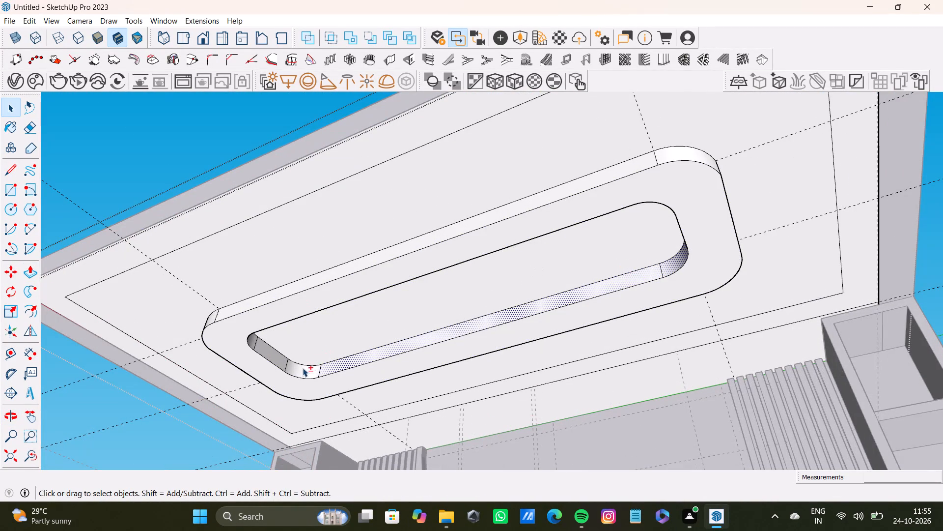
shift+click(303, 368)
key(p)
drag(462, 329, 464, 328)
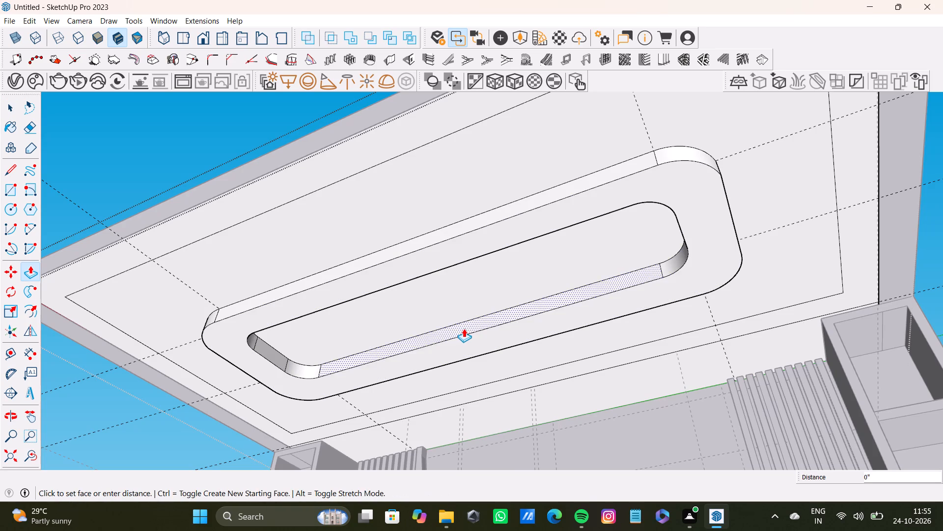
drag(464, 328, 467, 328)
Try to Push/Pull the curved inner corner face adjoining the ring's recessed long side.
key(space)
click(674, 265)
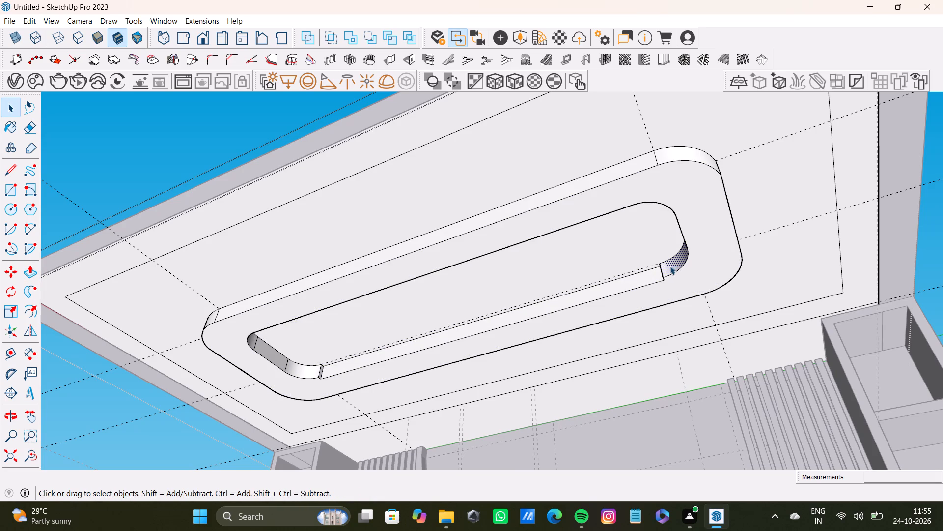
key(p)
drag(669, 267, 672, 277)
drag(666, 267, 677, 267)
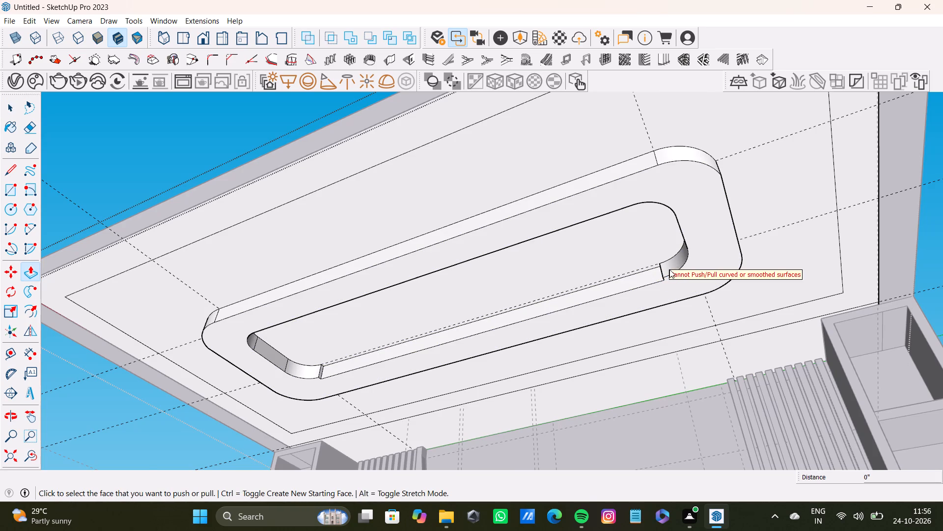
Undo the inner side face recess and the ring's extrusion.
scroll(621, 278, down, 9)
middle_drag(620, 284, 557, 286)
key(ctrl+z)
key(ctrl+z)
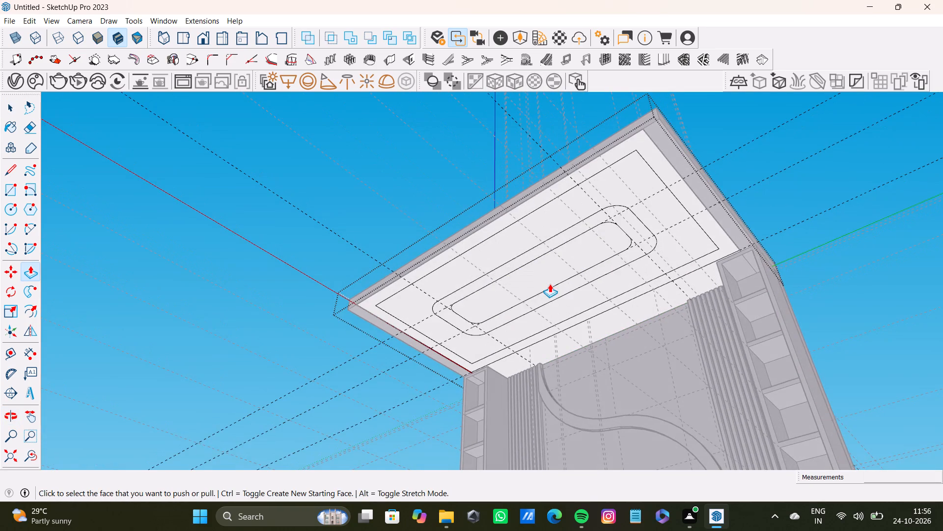
Measure the gap between the two rounded ceiling outlines along both of their long sides.
scroll(550, 284, down, 4)
scroll(550, 284, up, 1)
middle_drag(550, 284, 720, 155)
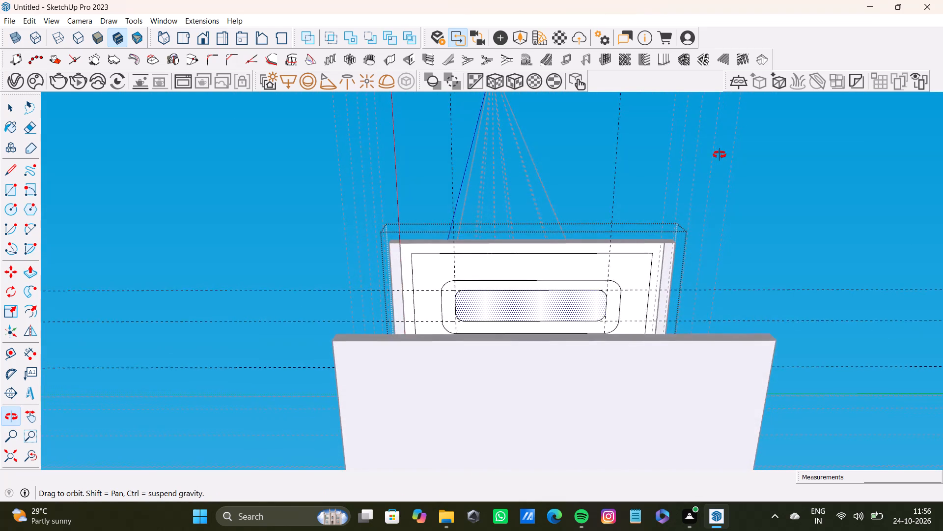
middle_drag(720, 155, 724, 210)
scroll(499, 343, up, 8)
shift+middle_click(499, 343)
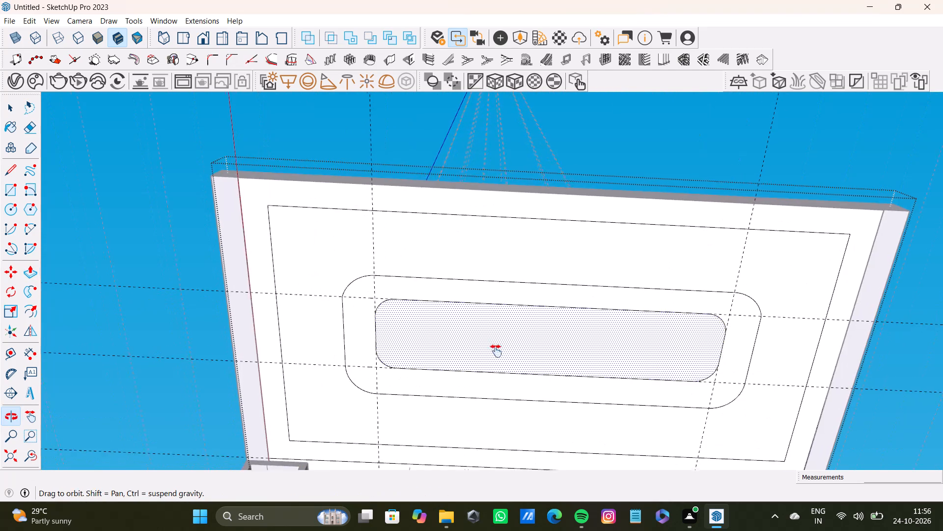
key(t)
scroll(477, 319, up, 4)
click(494, 268)
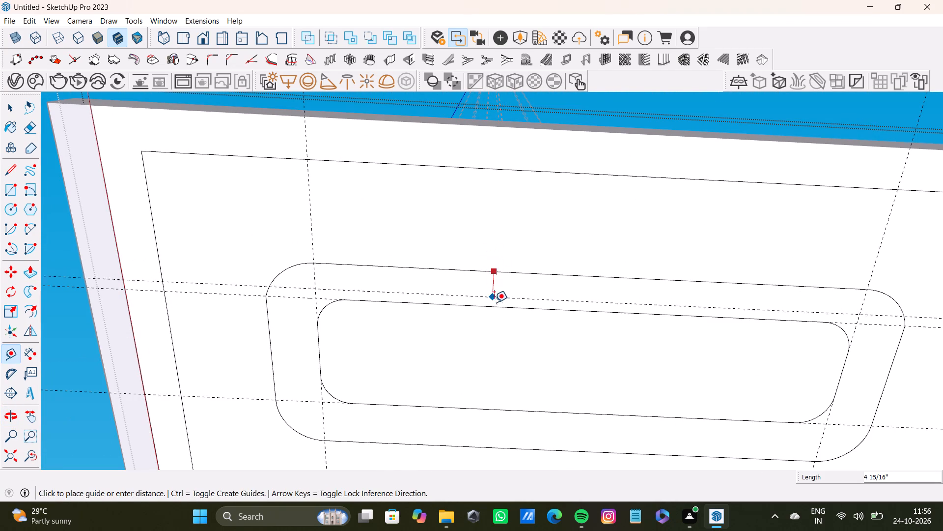
key(space)
scroll(491, 311, down, 3)
shift+middle_drag(489, 323, 486, 248)
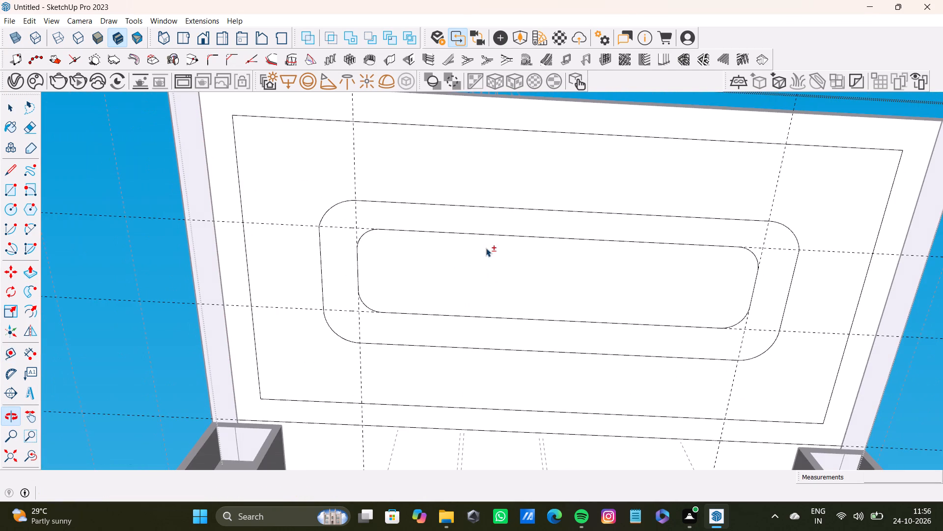
key(t)
click(491, 316)
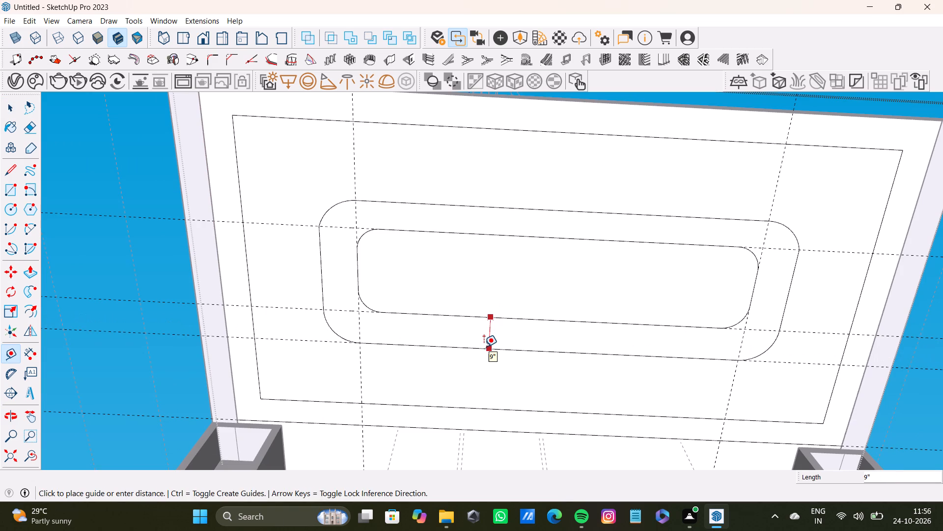
key(space)
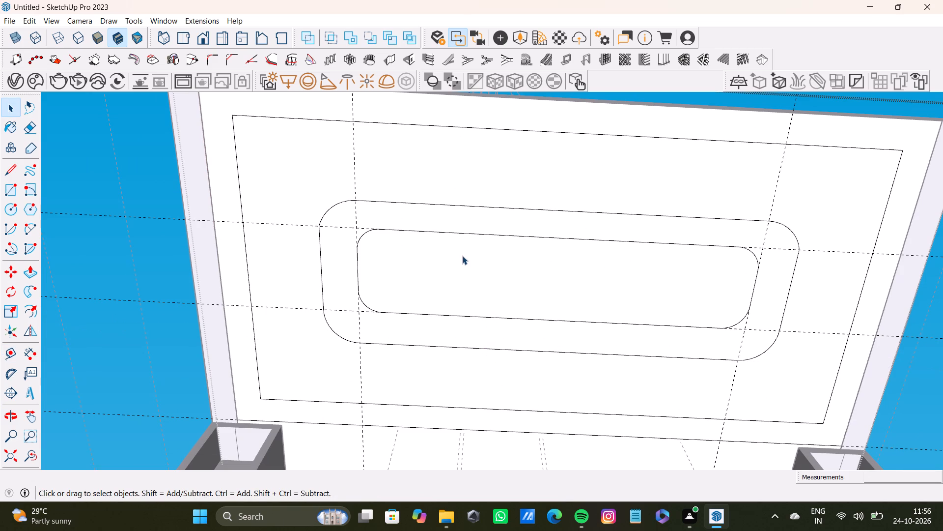
Place a guide 9" inward from the outer rounded outline's long edge farthest from the wall unit.
key(t)
click(513, 208)
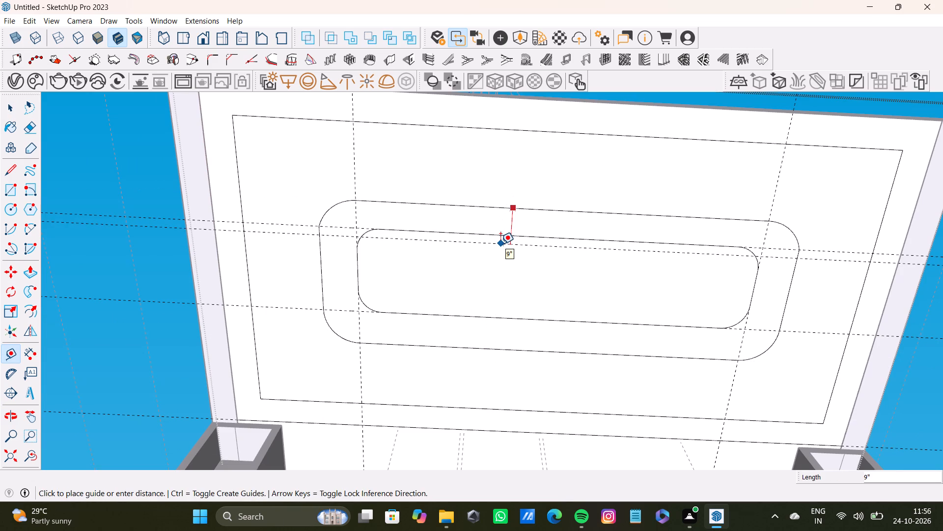
text(9")
key(Return)
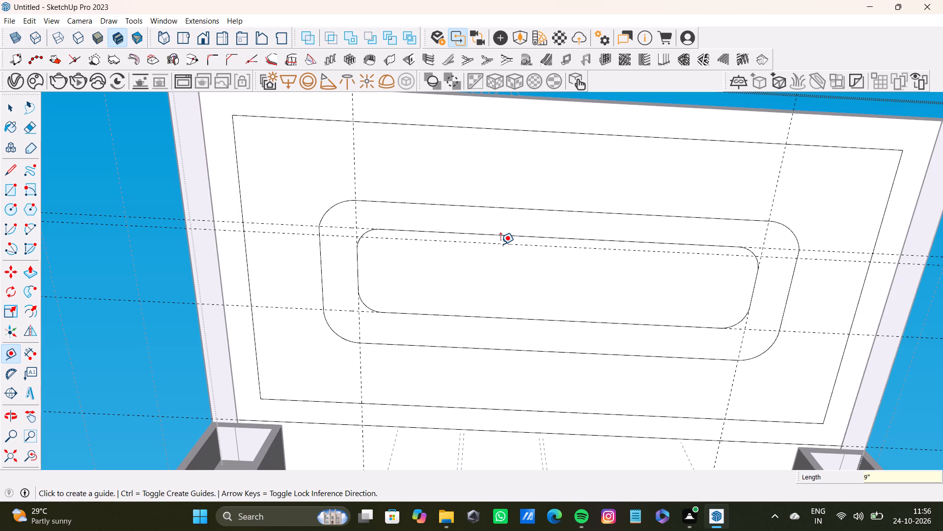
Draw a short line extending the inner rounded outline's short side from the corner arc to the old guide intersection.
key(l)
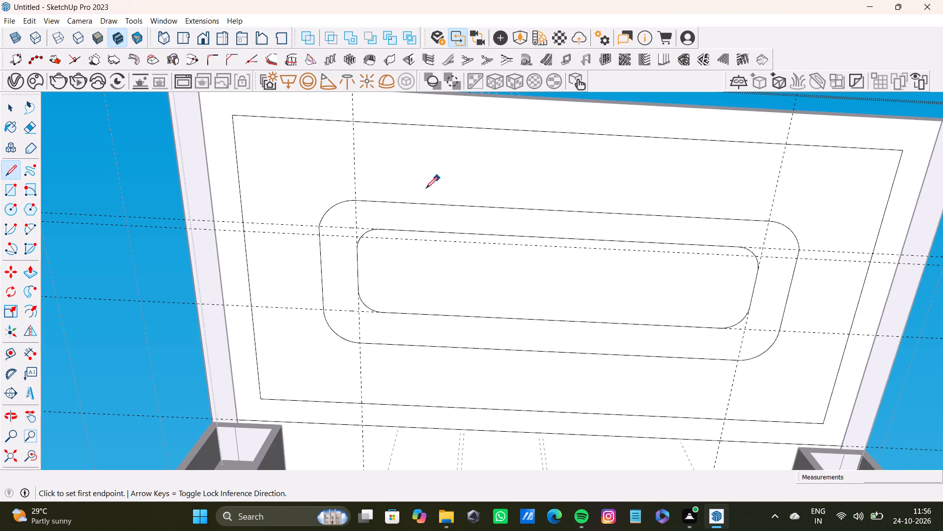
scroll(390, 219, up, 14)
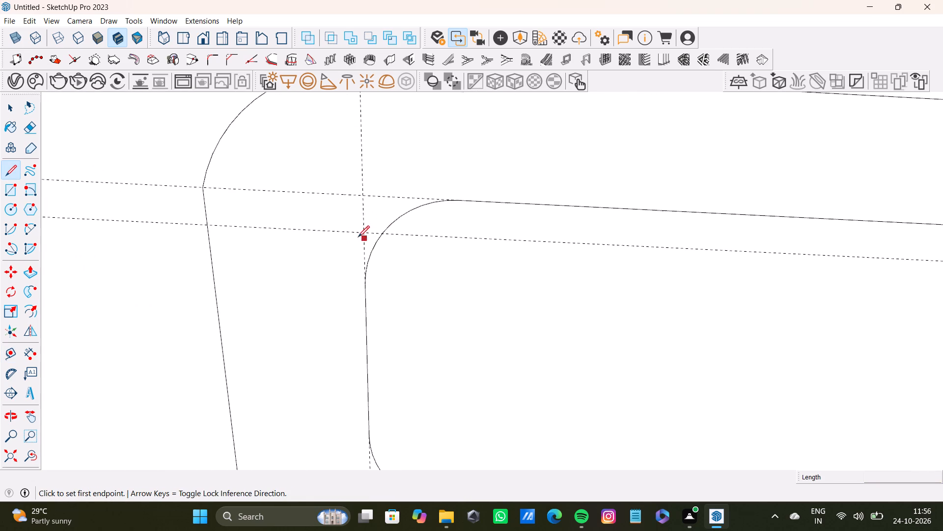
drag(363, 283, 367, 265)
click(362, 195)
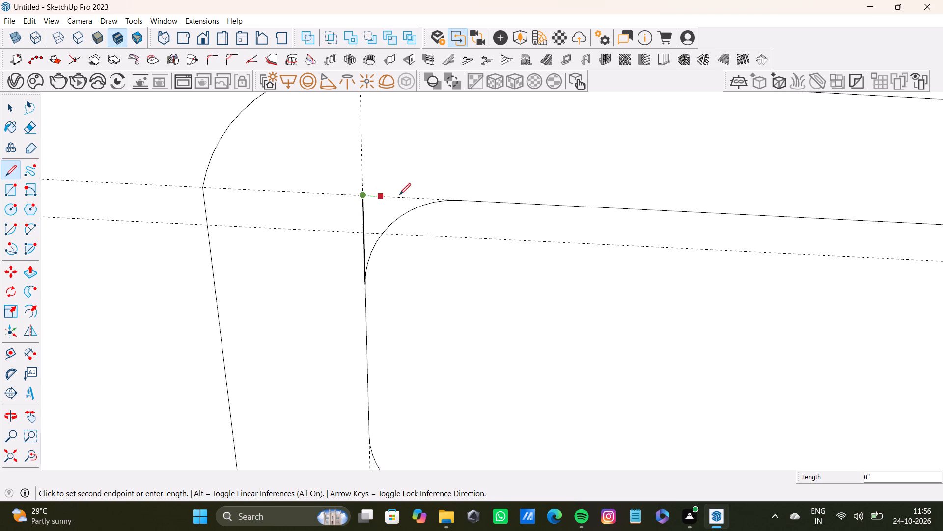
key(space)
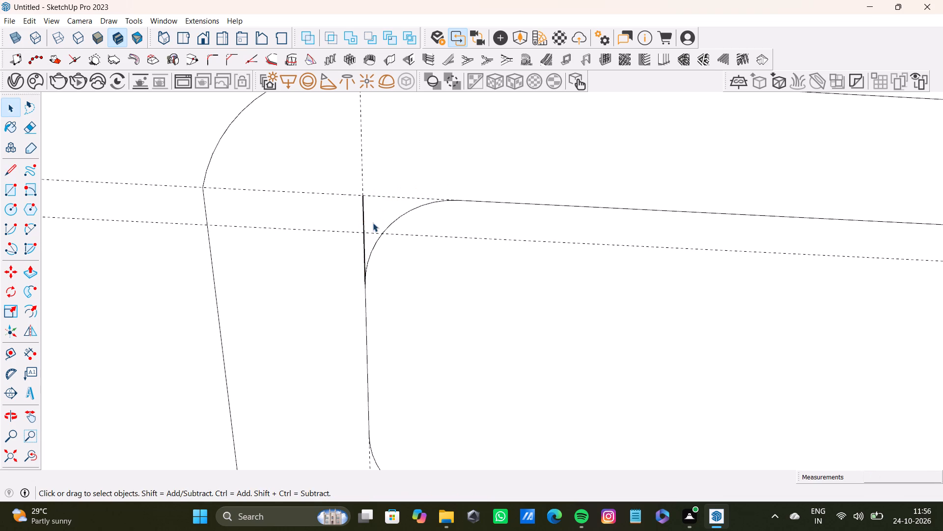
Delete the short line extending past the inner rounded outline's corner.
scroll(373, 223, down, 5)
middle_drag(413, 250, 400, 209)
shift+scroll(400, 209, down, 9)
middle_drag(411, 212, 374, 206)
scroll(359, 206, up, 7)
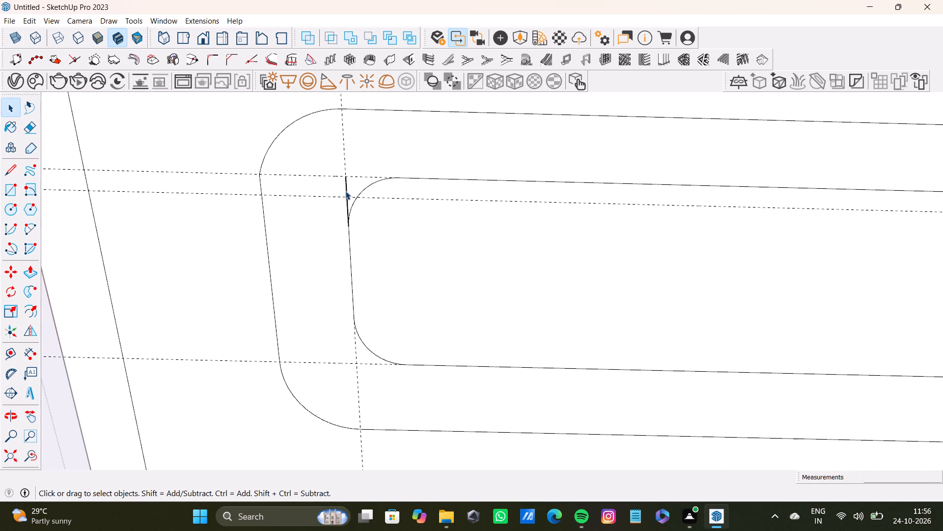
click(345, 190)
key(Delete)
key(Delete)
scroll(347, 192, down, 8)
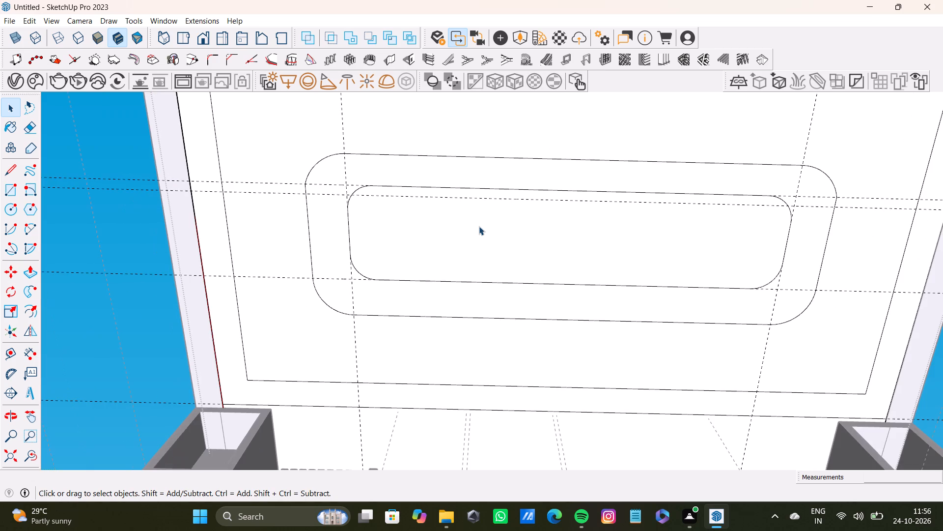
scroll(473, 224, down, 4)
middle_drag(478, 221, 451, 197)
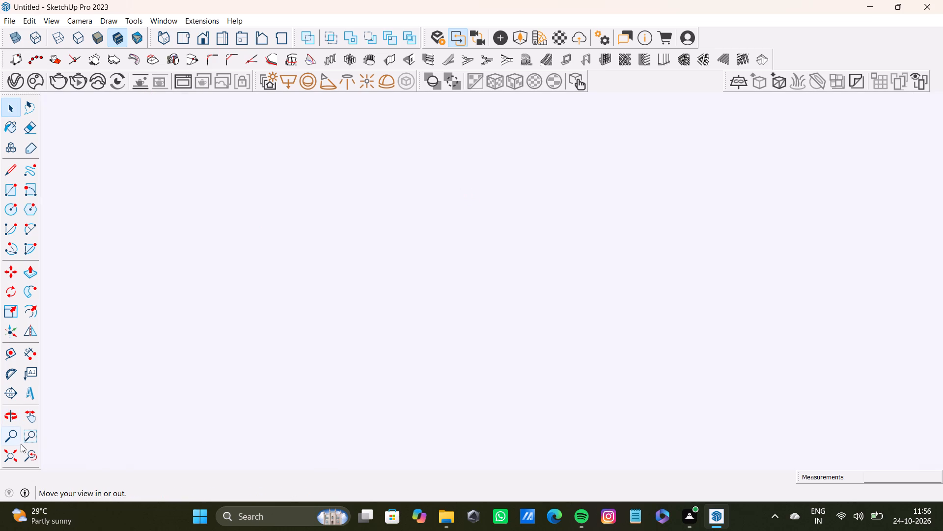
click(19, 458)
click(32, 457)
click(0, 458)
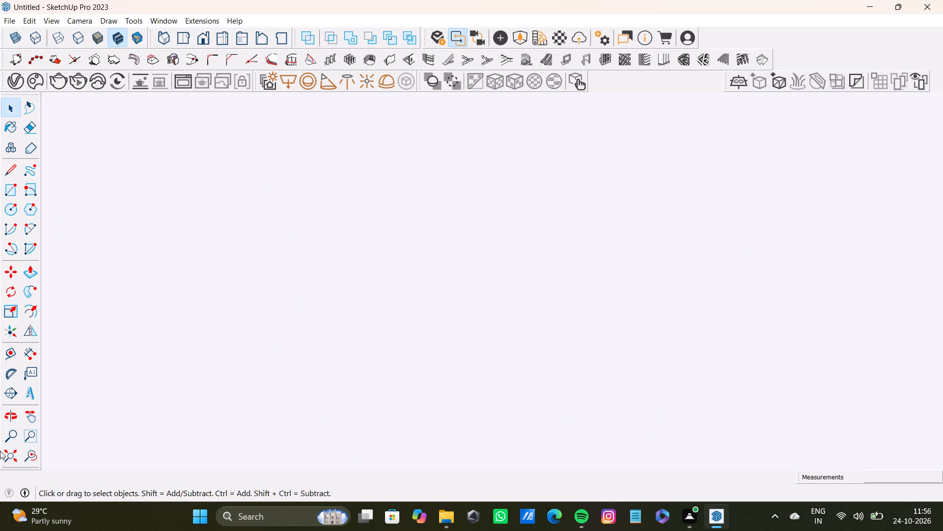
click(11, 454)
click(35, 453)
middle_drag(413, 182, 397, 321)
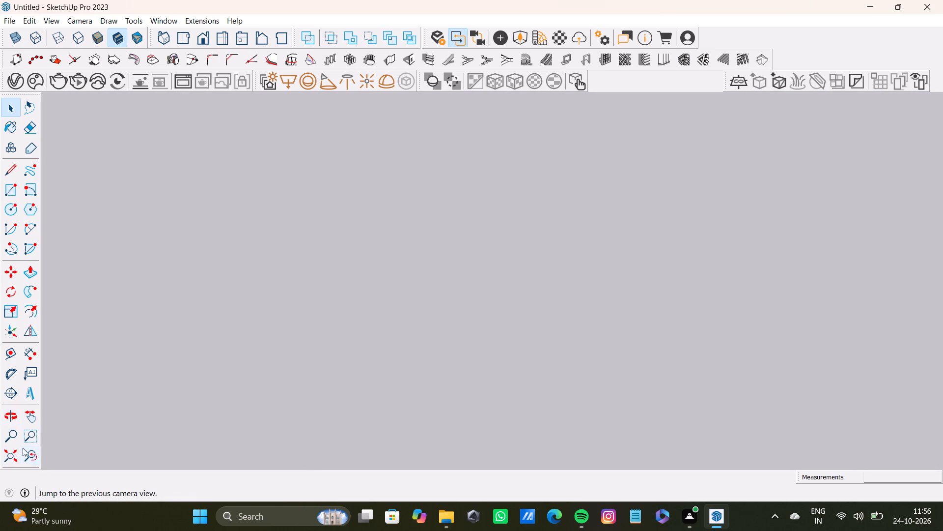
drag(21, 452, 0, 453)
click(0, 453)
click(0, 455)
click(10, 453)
Select the inner rounded outline's straight edges, corner arcs and enclosed face on the ceiling, and delete them.
shift+middle_drag(415, 215, 397, 273)
scroll(404, 264, up, 12)
middle_drag(416, 223, 381, 230)
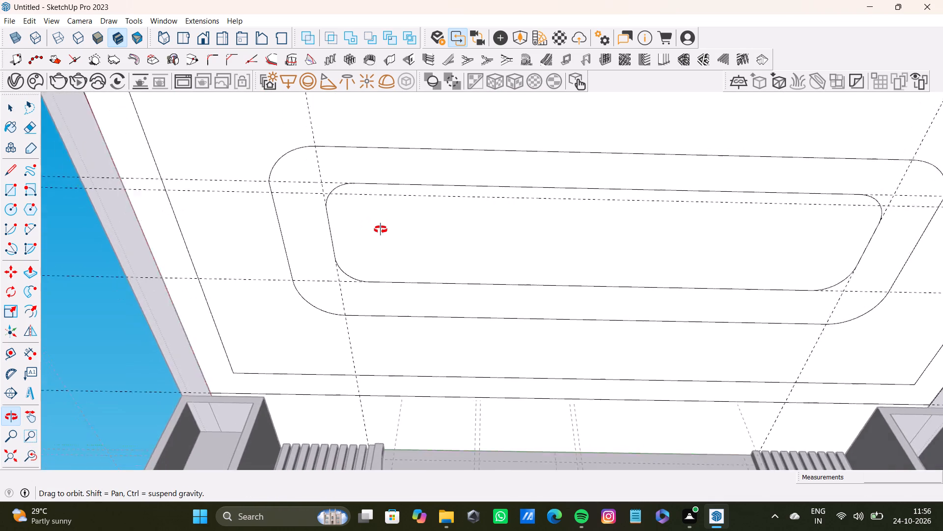
middle_drag(381, 230, 382, 230)
shift+scroll(326, 208, up, 9)
shift+click(352, 168)
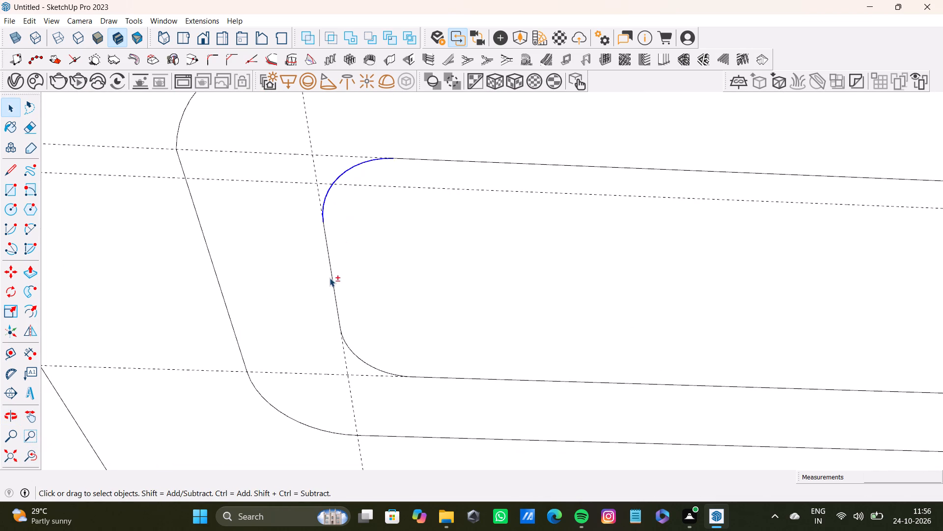
shift+click(359, 356)
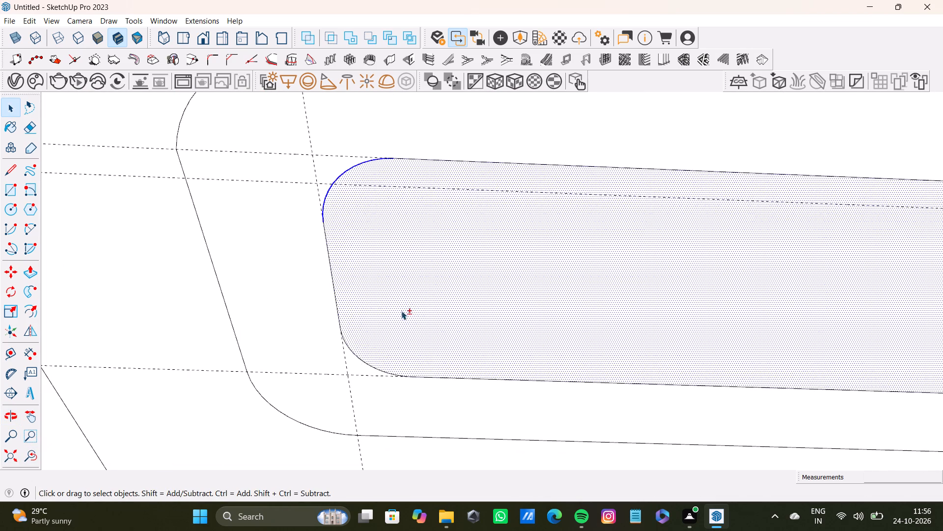
shift+scroll(403, 303, down, 4)
shift+scroll(361, 266, down, 8)
shift+middle_drag(484, 338, 428, 331)
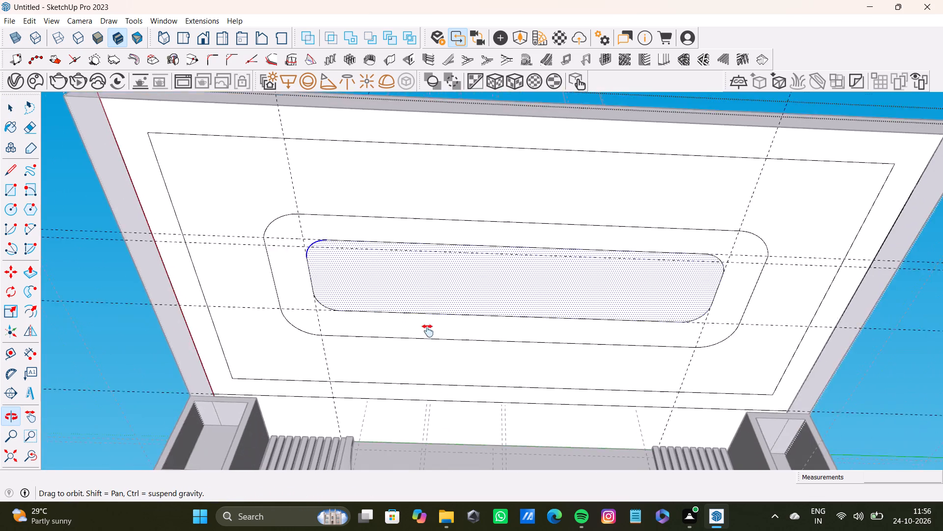
shift+middle_drag(428, 331, 416, 309)
shift+scroll(384, 231, up, 2)
shift+click(421, 206)
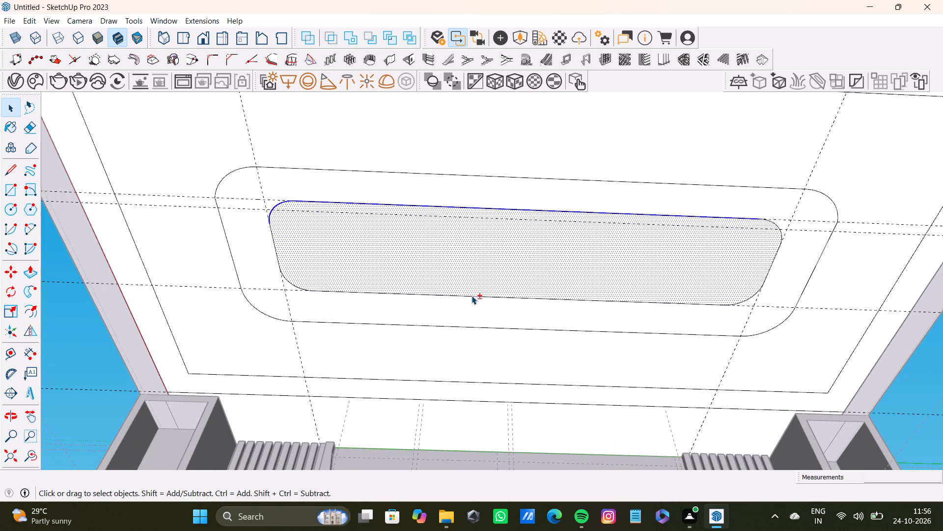
shift+click(471, 295)
shift+click(279, 265)
shift+click(293, 284)
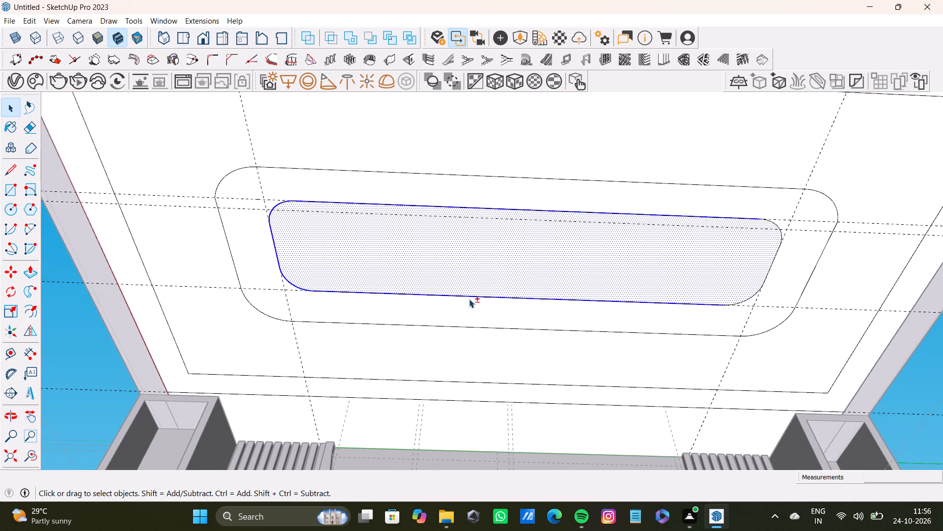
shift+click(744, 299)
shift+click(768, 276)
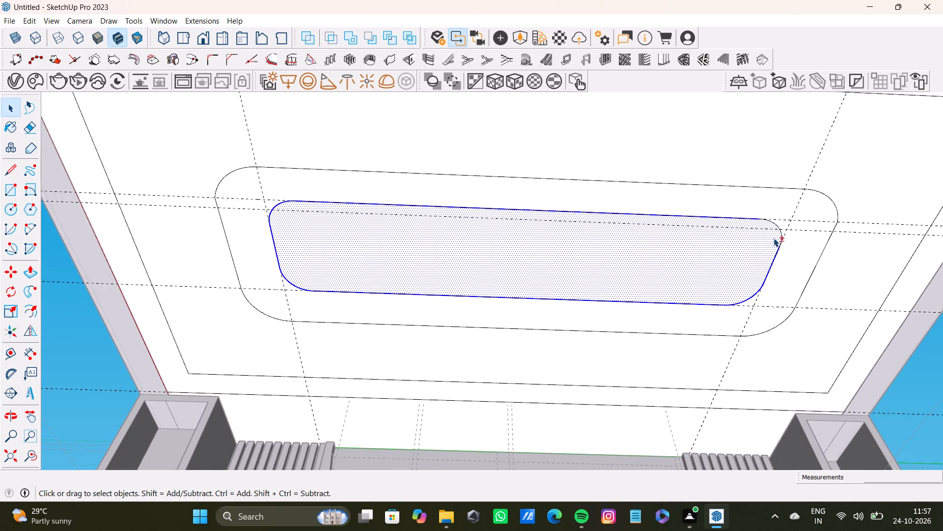
shift+click(779, 228)
key(shift+Delete)
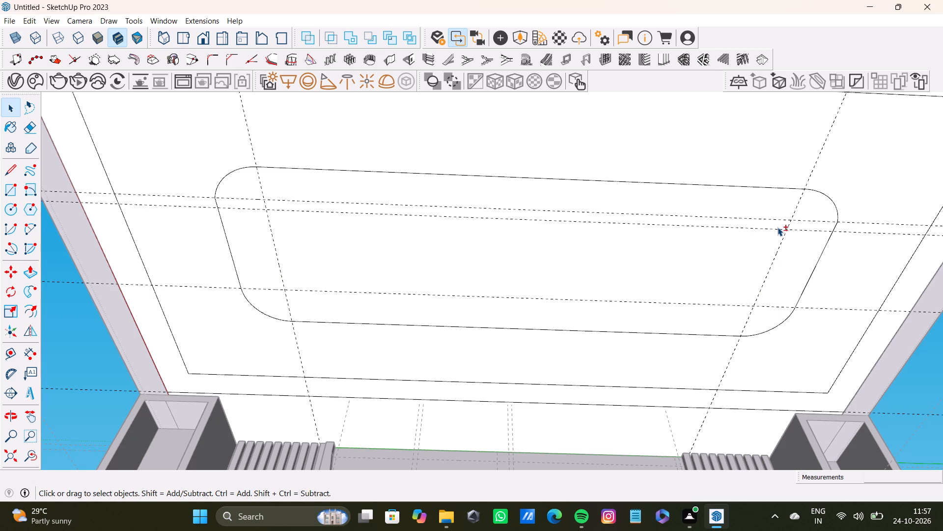
Delete the old guide lying between the rounded outline's far long edge and the 9" guide.
scroll(777, 224, down, 4)
middle_drag(676, 249, 666, 265)
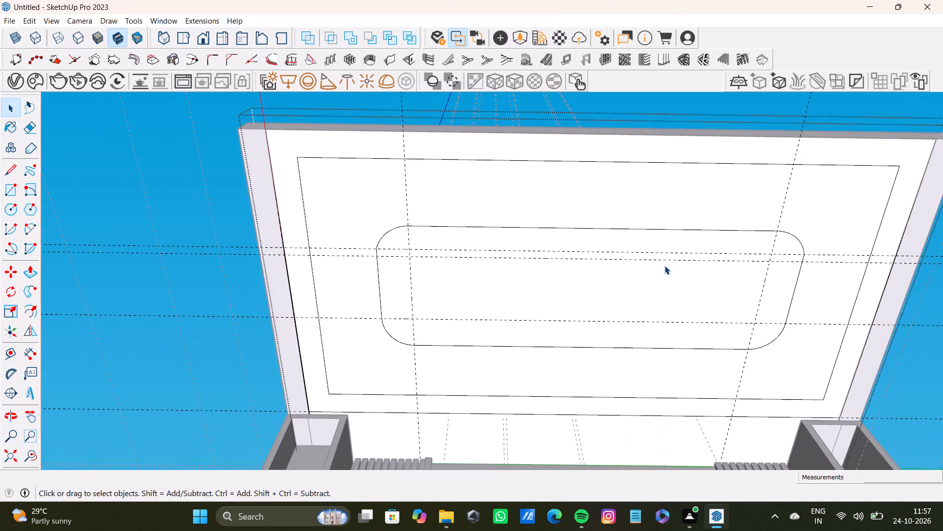
key(t)
scroll(565, 241, up, 5)
click(575, 222)
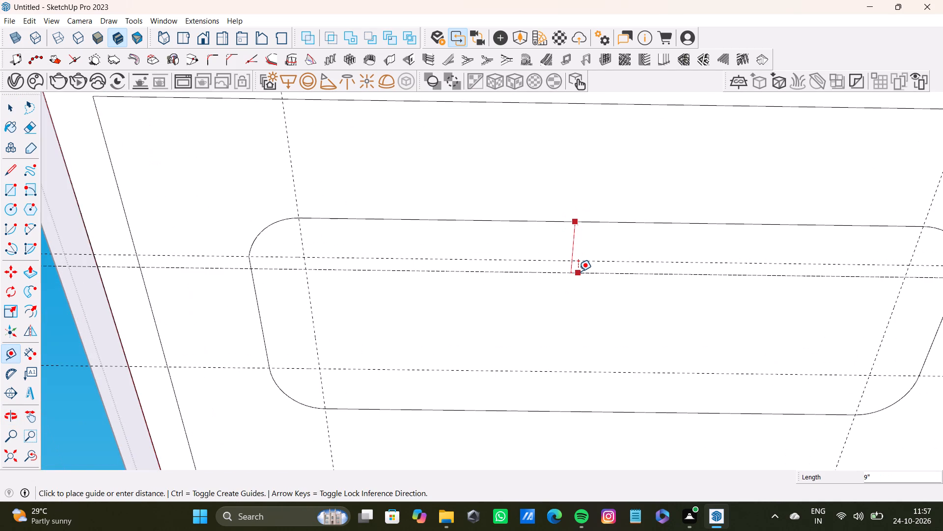
key(space)
click(585, 259)
click(587, 263)
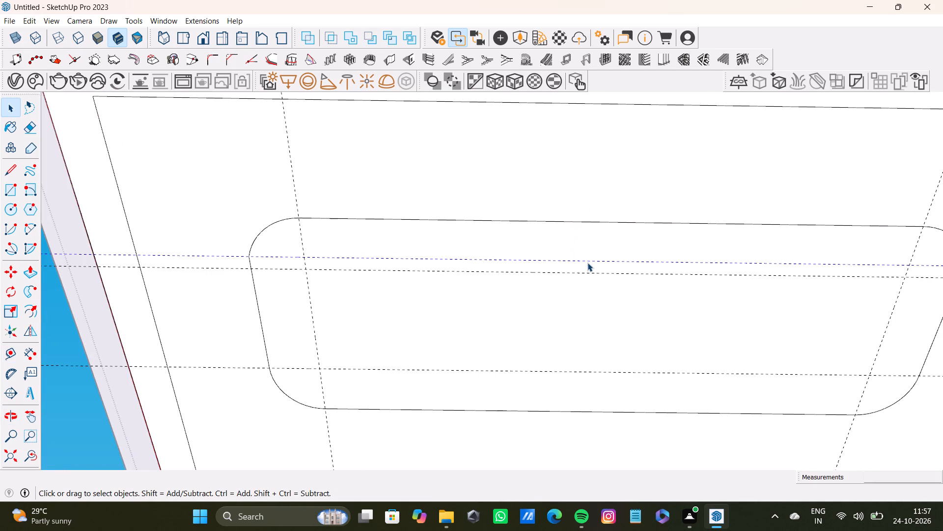
key(Delete)
Measure from the rounded outline's long edge nearest the wall unit to the adjacent guide.
scroll(585, 279, down, 13)
middle_drag(593, 301, 500, 315)
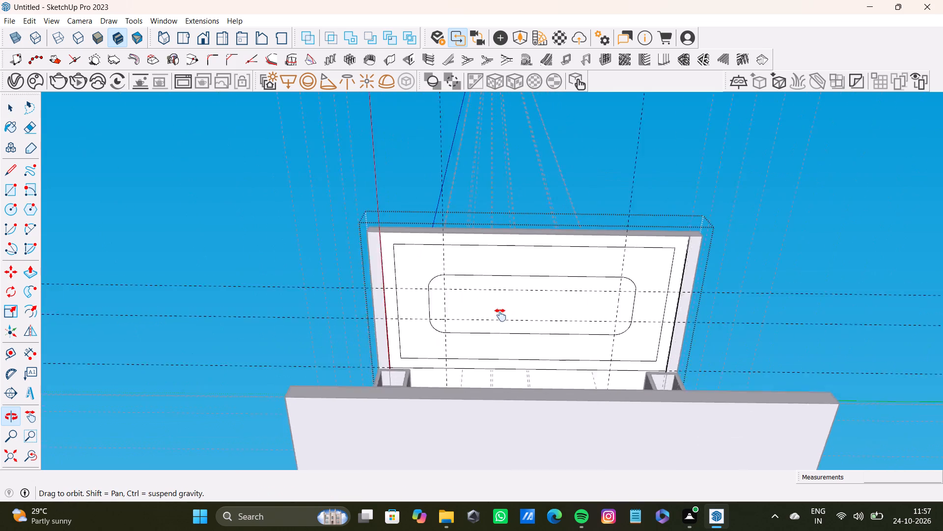
middle_drag(500, 315, 498, 292)
scroll(502, 293, up, 7)
middle_drag(489, 313, 518, 300)
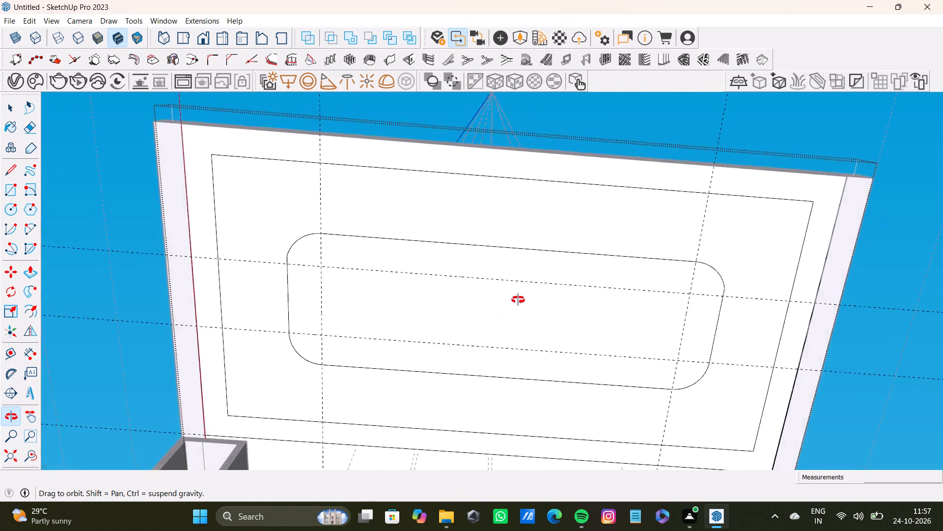
middle_drag(518, 300, 471, 301)
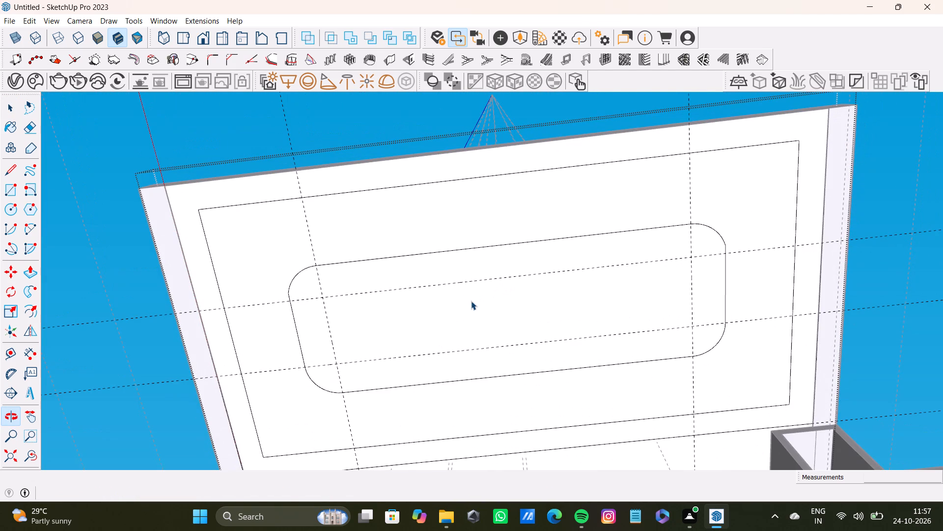
key(t)
scroll(471, 371, up, 3)
click(483, 380)
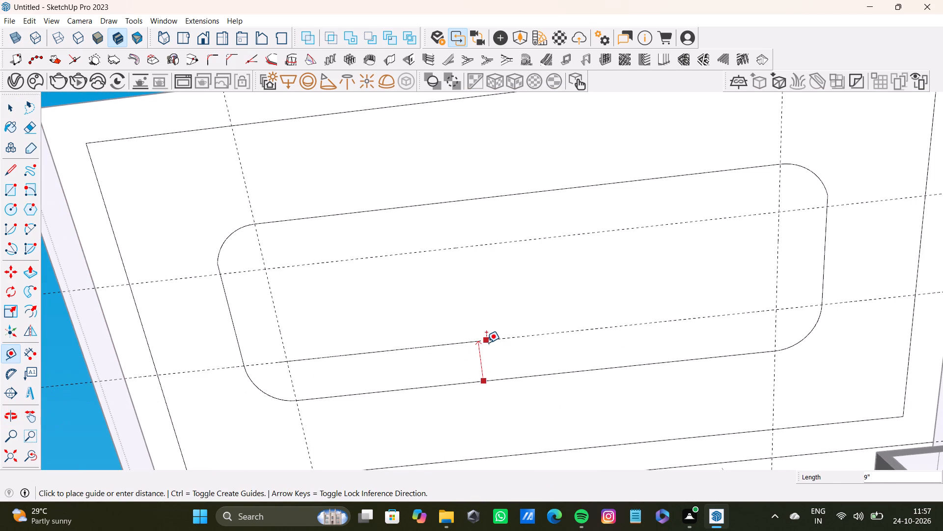
key(space)
Draw a rectangle inside the rounded outline on the ceiling, between opposite intersections of the four guides.
scroll(476, 349, down, 4)
shift+middle_click(476, 349)
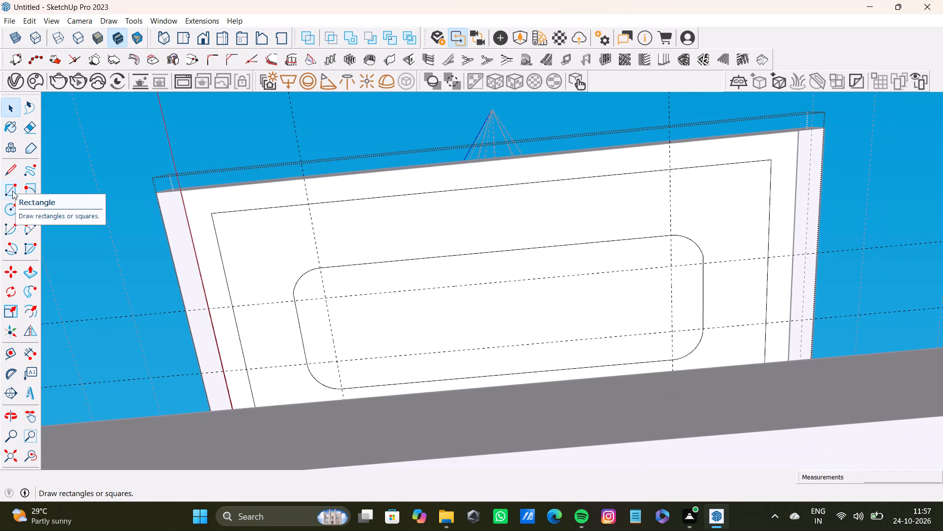
click(12, 191)
click(325, 298)
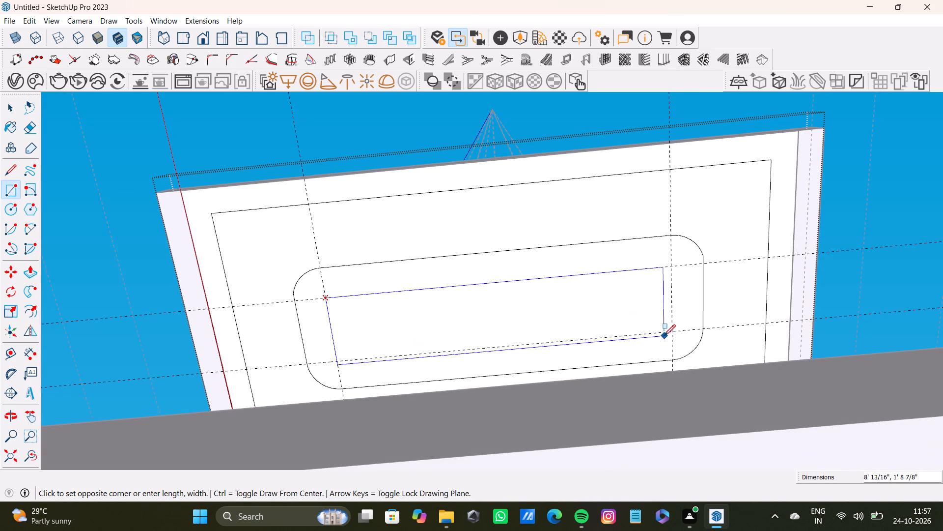
click(673, 334)
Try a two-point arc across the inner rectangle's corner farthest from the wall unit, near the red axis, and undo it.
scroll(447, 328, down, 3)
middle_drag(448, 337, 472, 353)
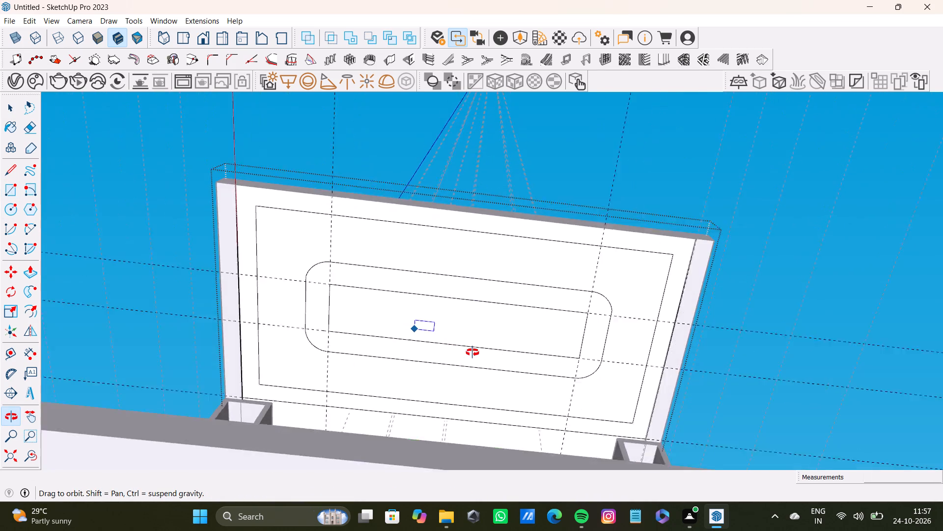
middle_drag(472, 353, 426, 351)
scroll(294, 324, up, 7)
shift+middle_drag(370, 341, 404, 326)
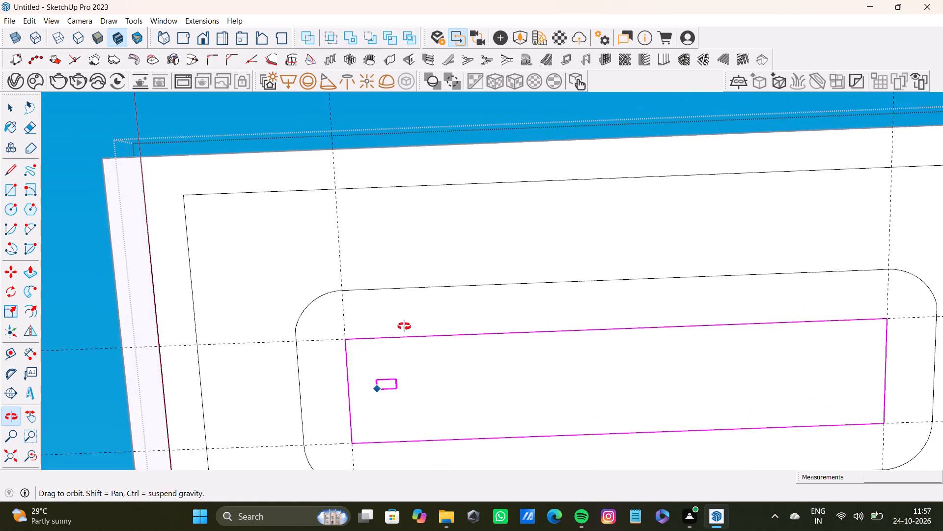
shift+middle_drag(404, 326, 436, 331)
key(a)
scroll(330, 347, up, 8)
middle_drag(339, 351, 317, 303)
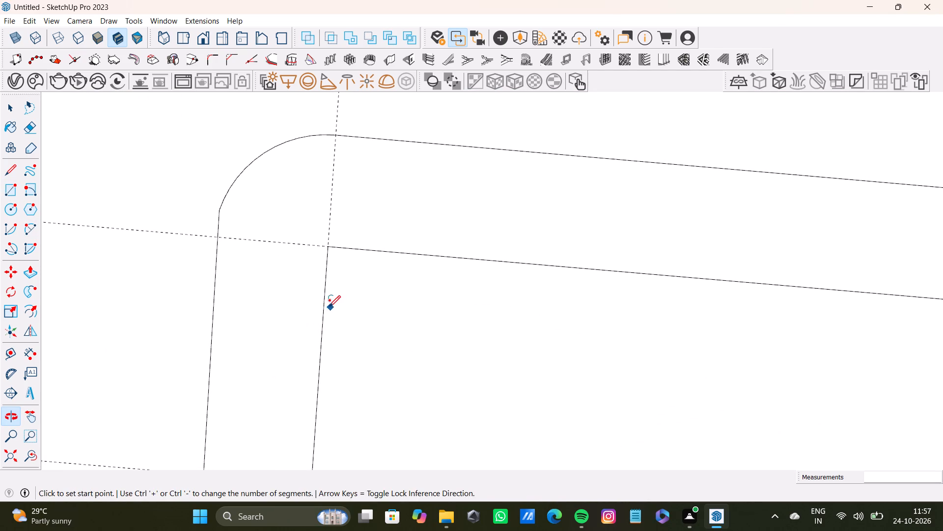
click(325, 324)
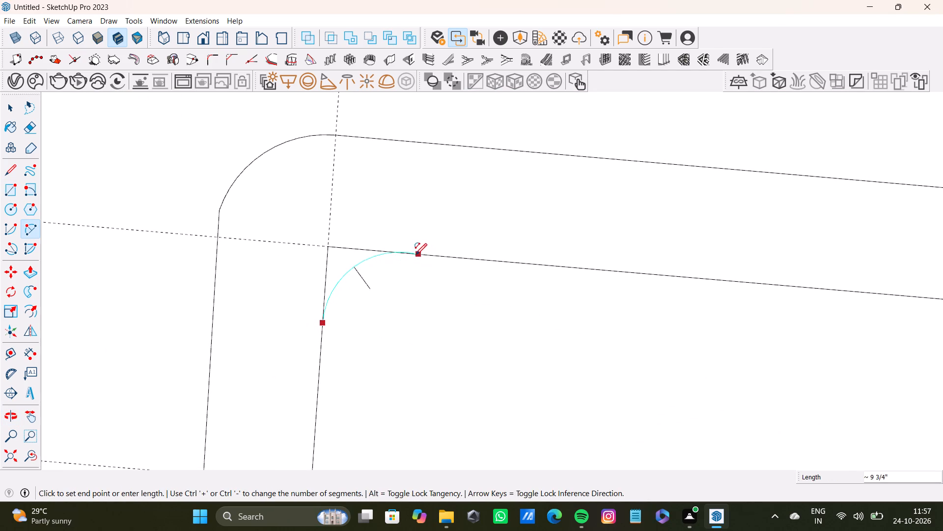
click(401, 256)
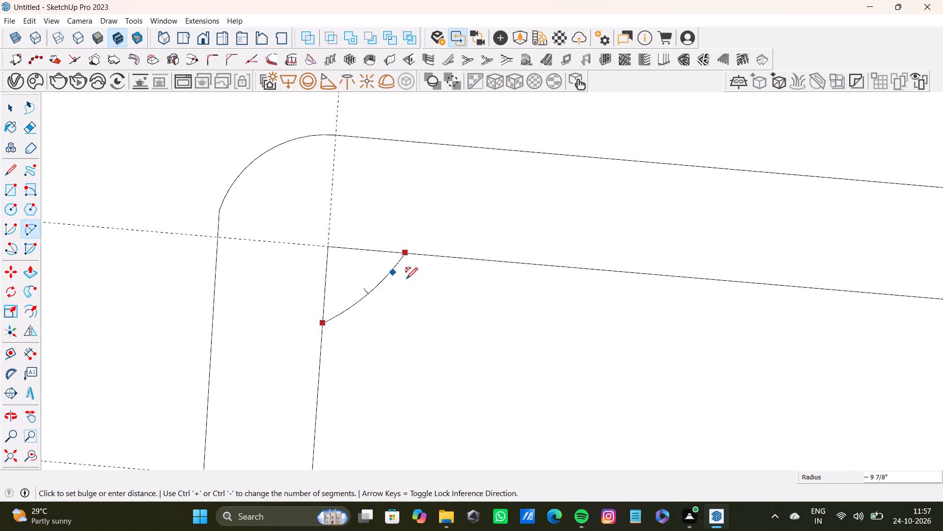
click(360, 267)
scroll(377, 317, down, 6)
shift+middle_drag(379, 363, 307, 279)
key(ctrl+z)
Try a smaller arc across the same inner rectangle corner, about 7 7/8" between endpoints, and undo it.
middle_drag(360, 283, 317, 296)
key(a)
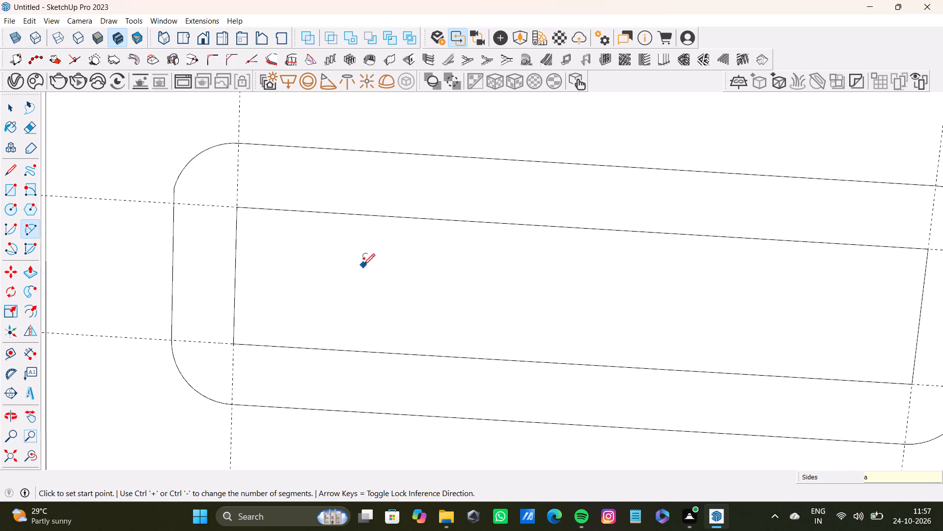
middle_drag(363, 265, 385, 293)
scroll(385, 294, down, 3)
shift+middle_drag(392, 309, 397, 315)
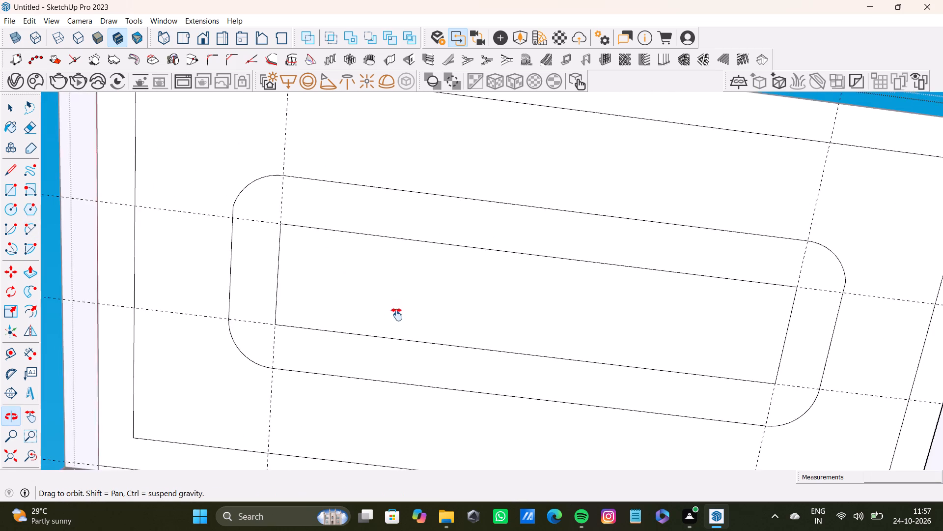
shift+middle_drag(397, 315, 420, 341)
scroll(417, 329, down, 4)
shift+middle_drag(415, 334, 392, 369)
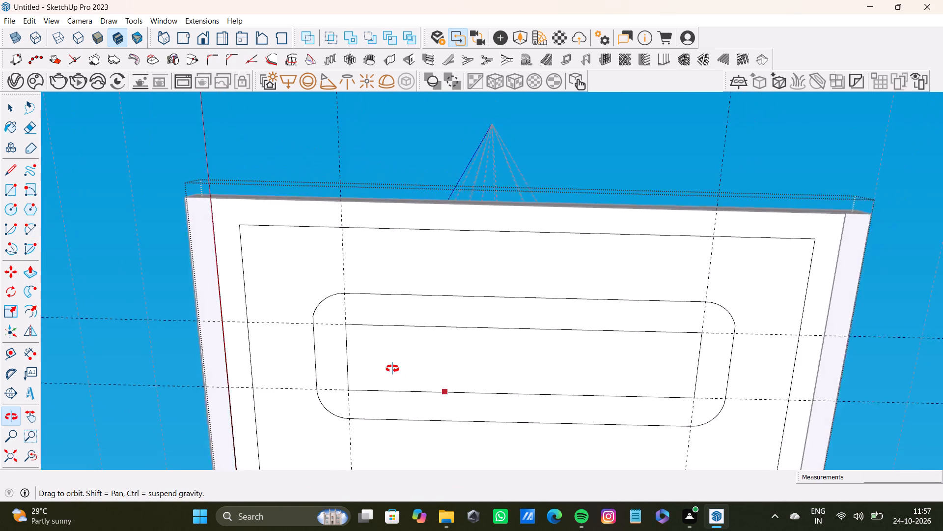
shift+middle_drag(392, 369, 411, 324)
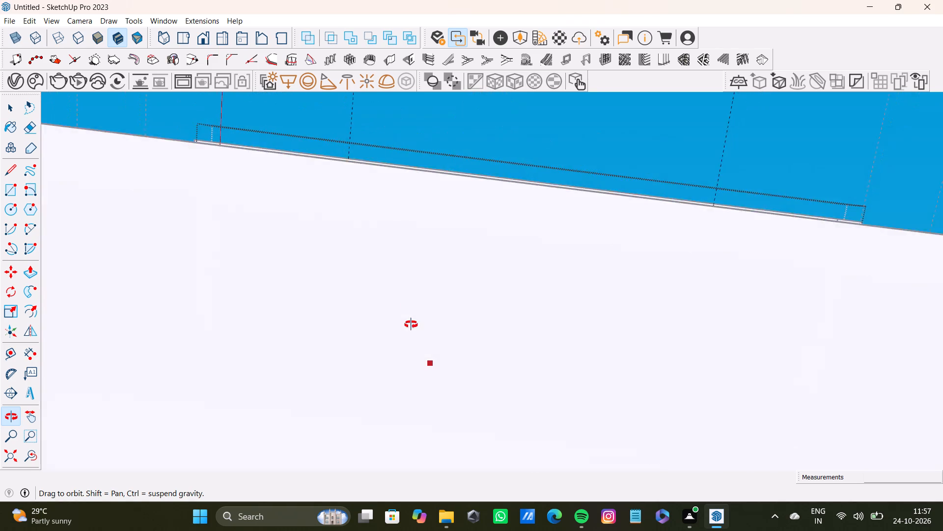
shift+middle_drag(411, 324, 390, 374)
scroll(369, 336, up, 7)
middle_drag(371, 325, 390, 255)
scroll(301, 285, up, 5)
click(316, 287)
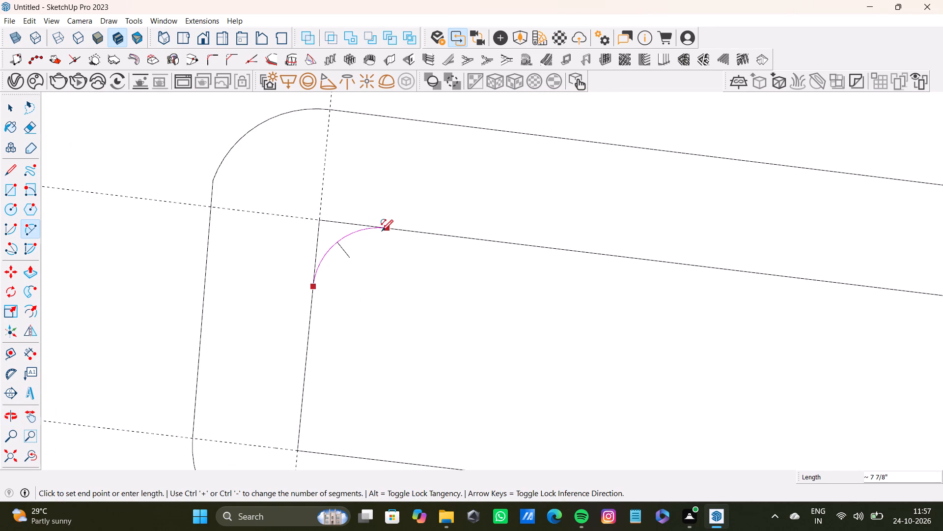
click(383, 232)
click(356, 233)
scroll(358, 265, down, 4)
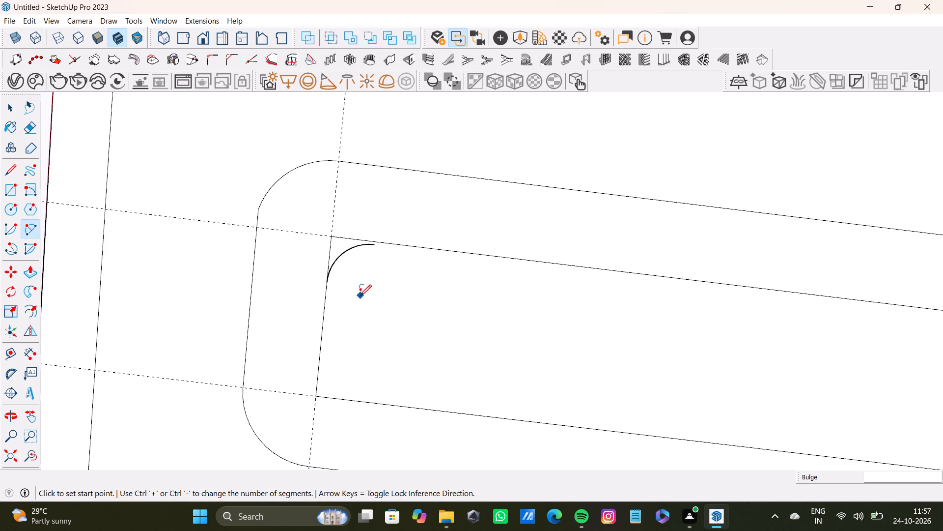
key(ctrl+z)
Round both corners of the inner rectangle's short end nearest the red axis with small tangent arcs.
scroll(332, 276, up, 3)
click(329, 268)
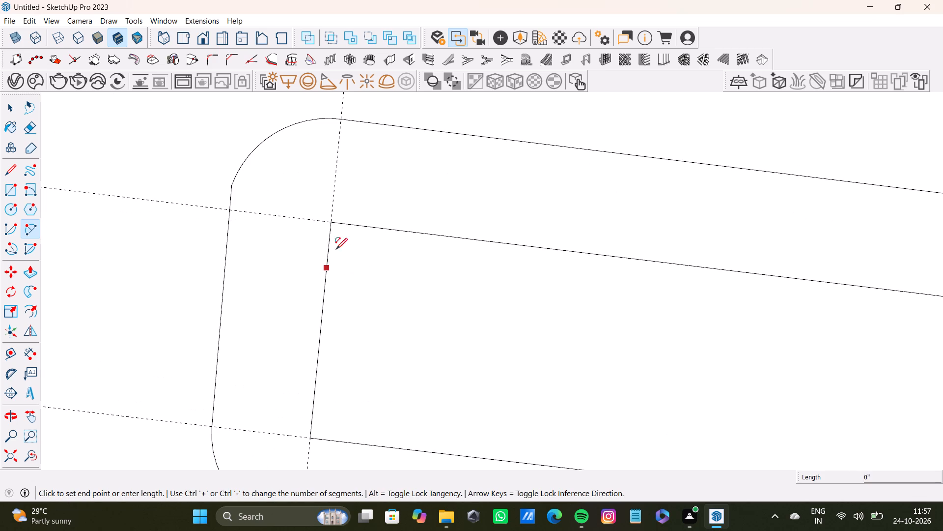
click(379, 228)
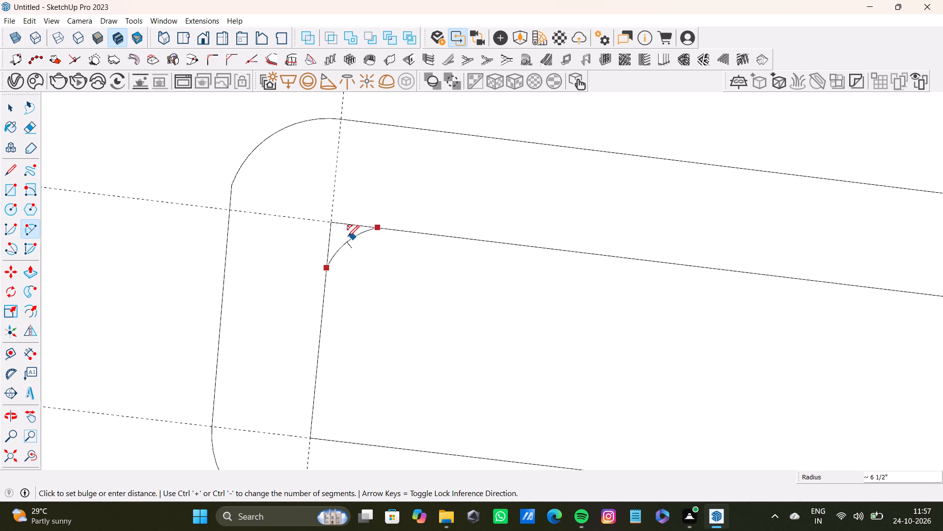
click(345, 235)
scroll(346, 276, down, 3)
shift+middle_drag(346, 293, 314, 254)
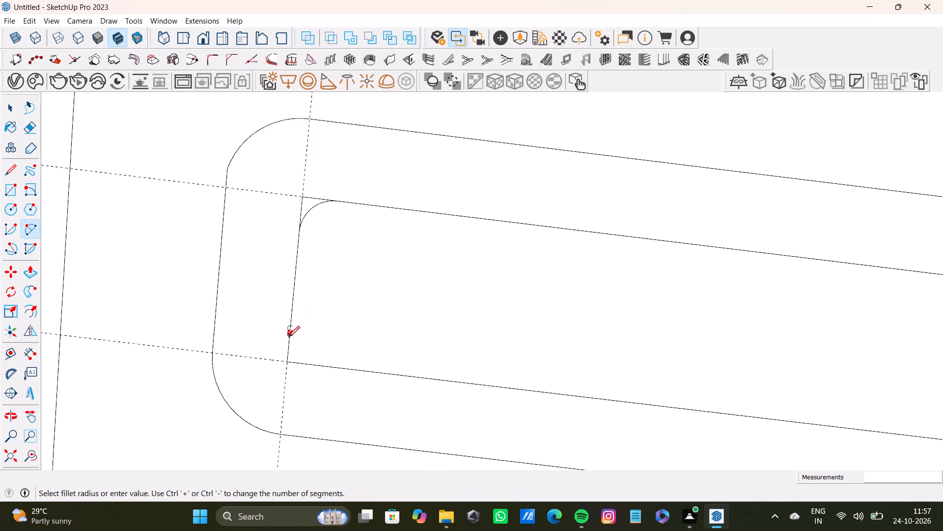
click(292, 324)
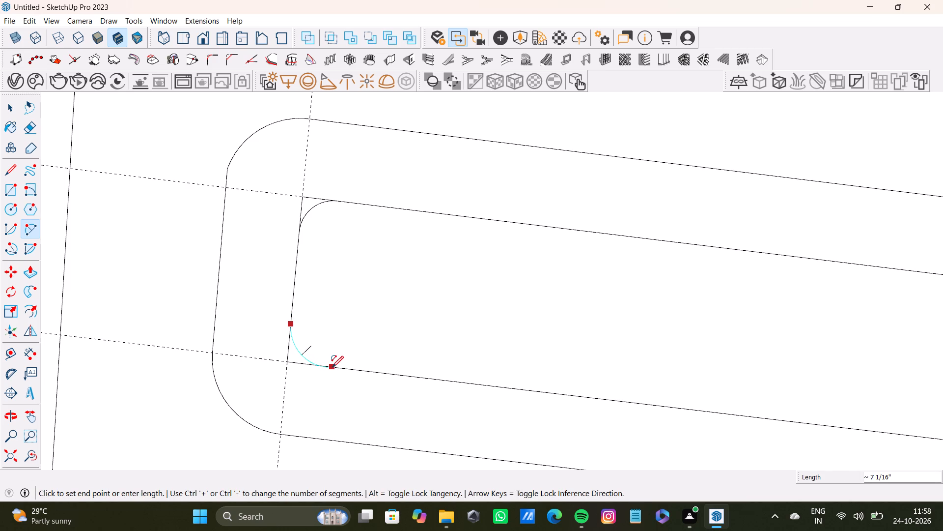
click(332, 367)
click(306, 361)
Round both corners at the inner rectangle's opposite short end with similar small tangent arcs.
scroll(311, 352, down, 5)
shift+middle_drag(398, 352, 174, 338)
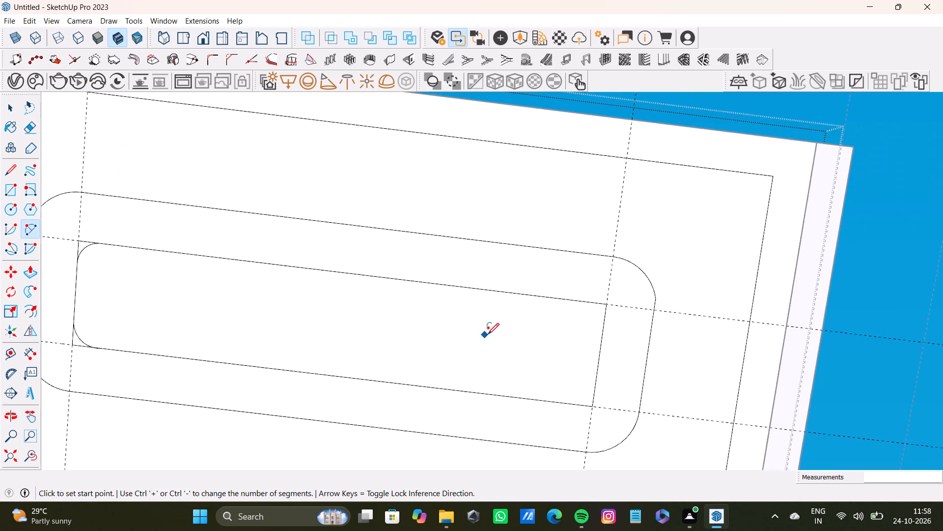
scroll(490, 332, up, 3)
middle_drag(491, 331, 492, 302)
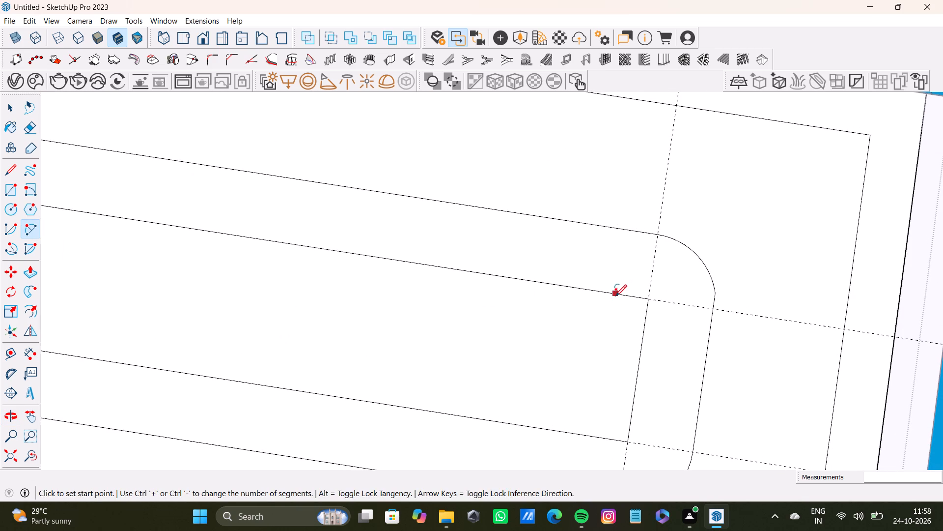
click(615, 296)
click(643, 331)
click(644, 310)
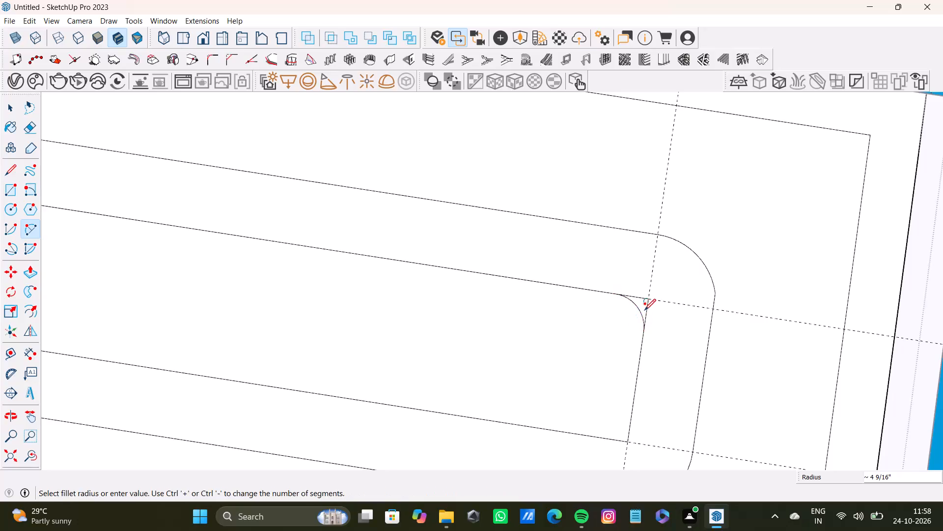
shift+scroll(619, 347, down, 4)
shift+middle_drag(612, 306, 608, 289)
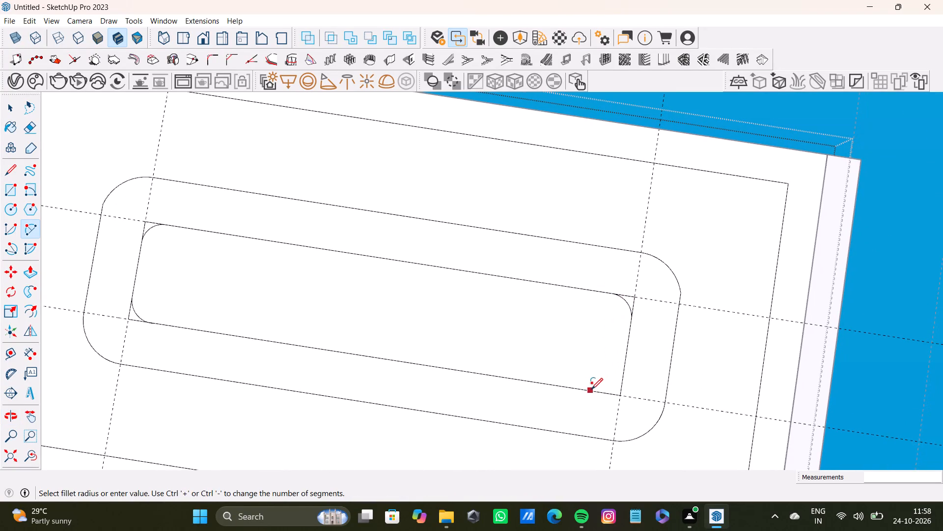
click(599, 390)
click(624, 369)
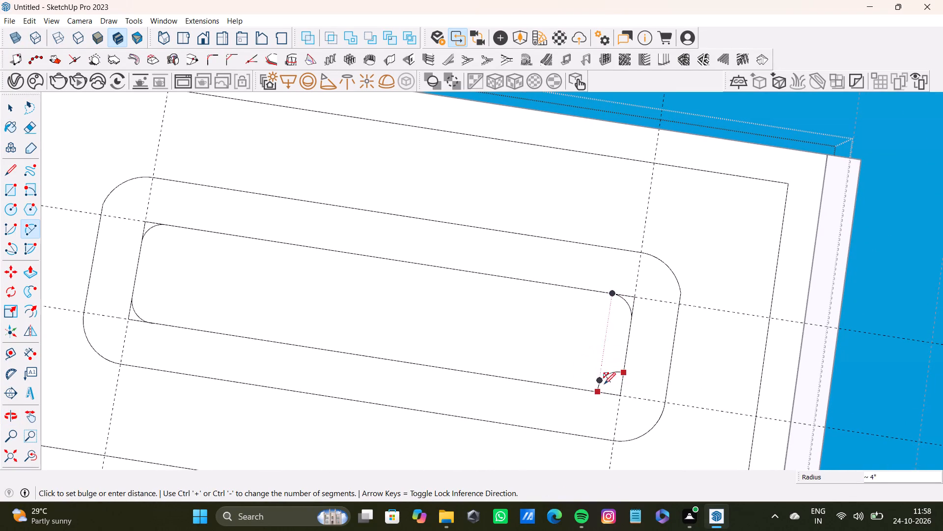
click(613, 389)
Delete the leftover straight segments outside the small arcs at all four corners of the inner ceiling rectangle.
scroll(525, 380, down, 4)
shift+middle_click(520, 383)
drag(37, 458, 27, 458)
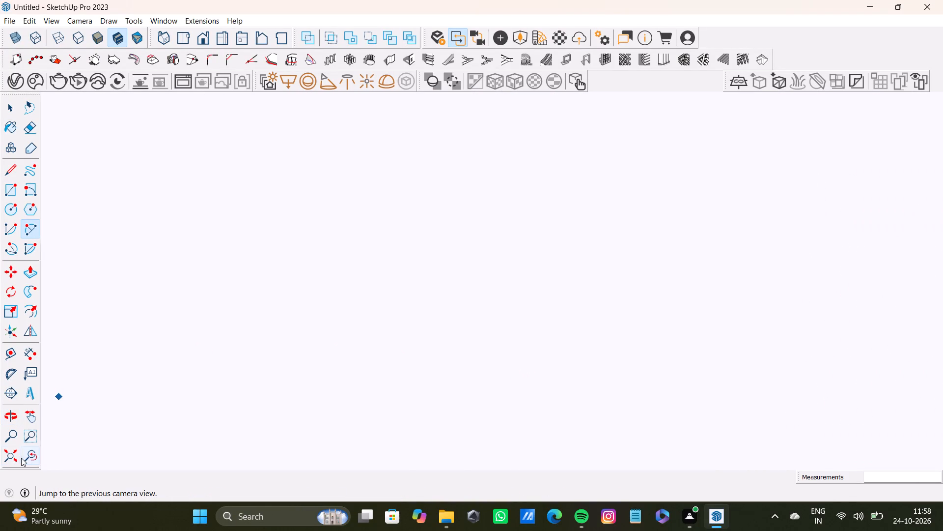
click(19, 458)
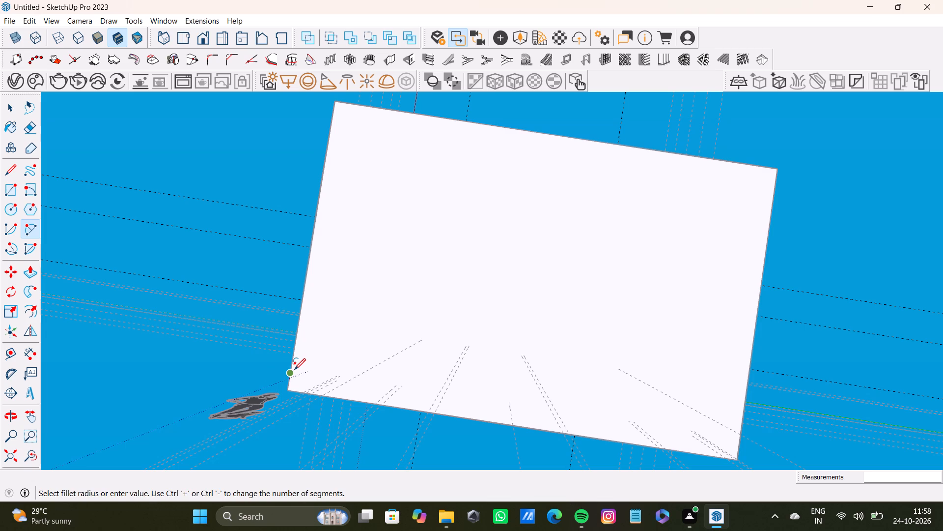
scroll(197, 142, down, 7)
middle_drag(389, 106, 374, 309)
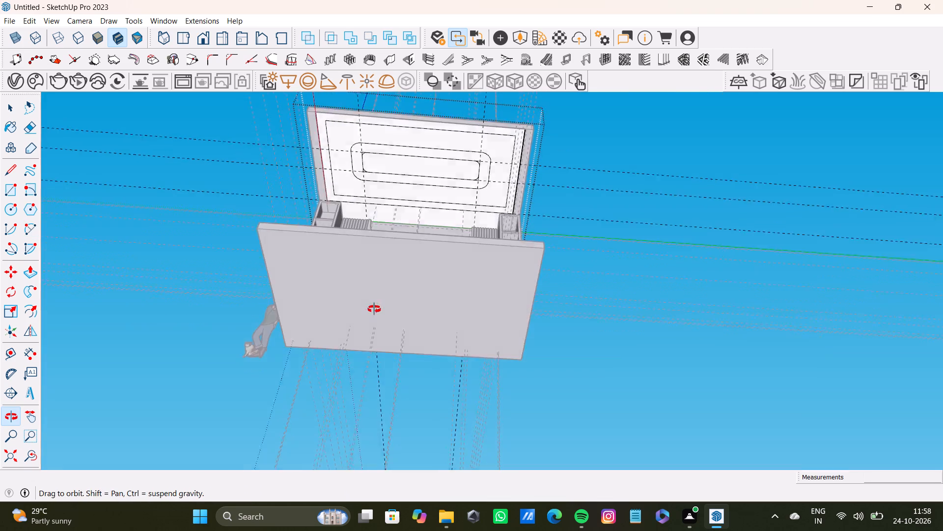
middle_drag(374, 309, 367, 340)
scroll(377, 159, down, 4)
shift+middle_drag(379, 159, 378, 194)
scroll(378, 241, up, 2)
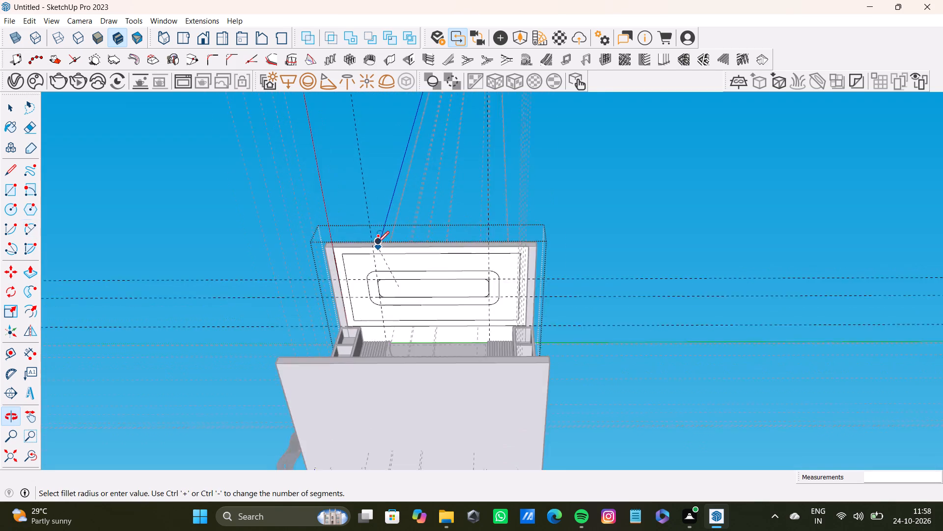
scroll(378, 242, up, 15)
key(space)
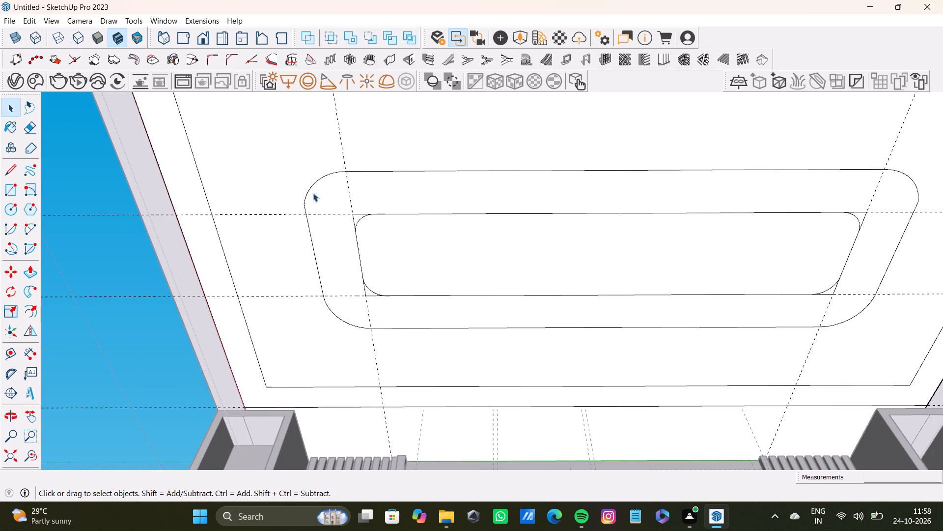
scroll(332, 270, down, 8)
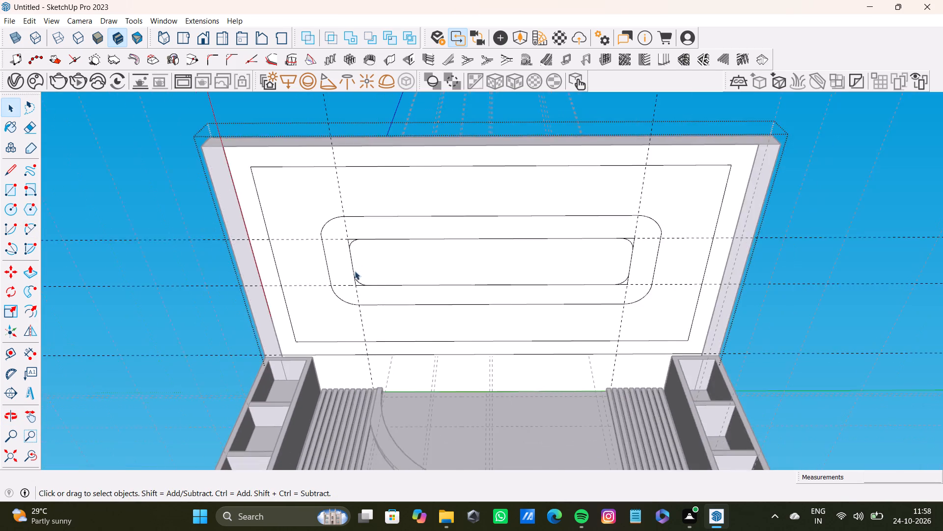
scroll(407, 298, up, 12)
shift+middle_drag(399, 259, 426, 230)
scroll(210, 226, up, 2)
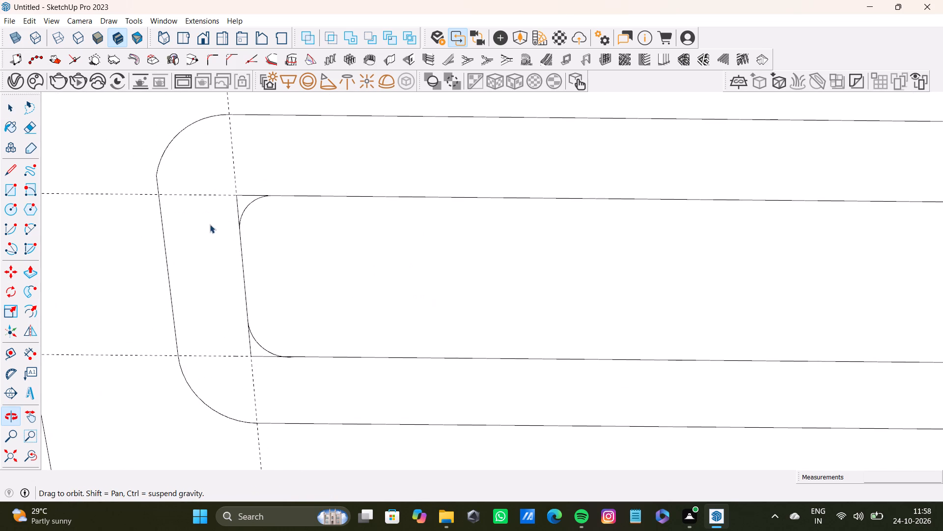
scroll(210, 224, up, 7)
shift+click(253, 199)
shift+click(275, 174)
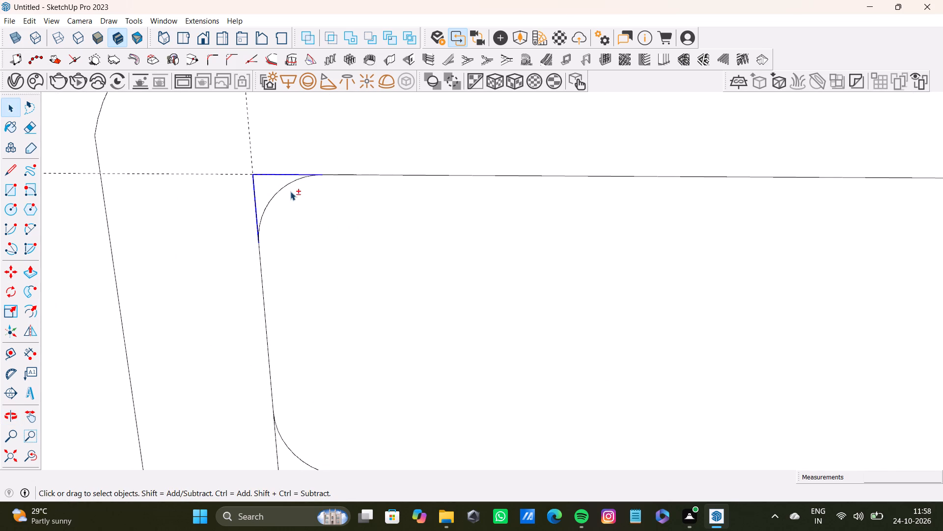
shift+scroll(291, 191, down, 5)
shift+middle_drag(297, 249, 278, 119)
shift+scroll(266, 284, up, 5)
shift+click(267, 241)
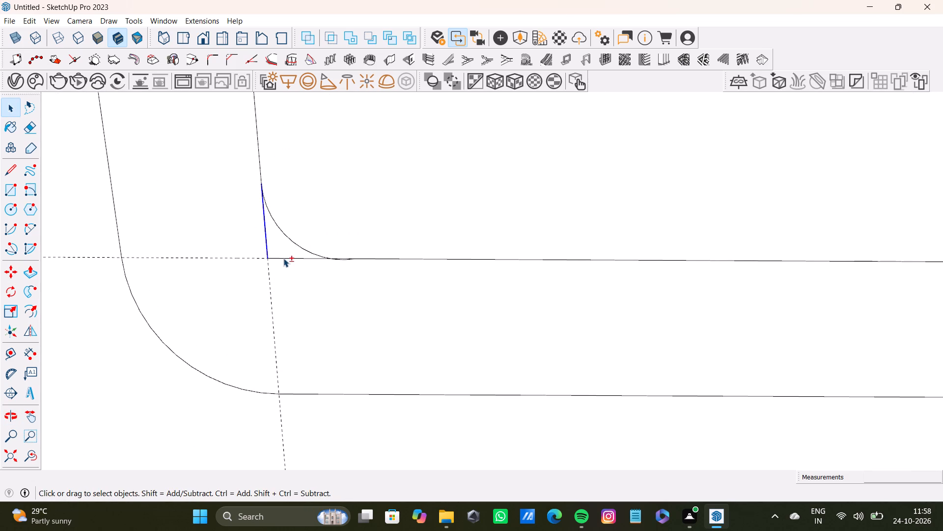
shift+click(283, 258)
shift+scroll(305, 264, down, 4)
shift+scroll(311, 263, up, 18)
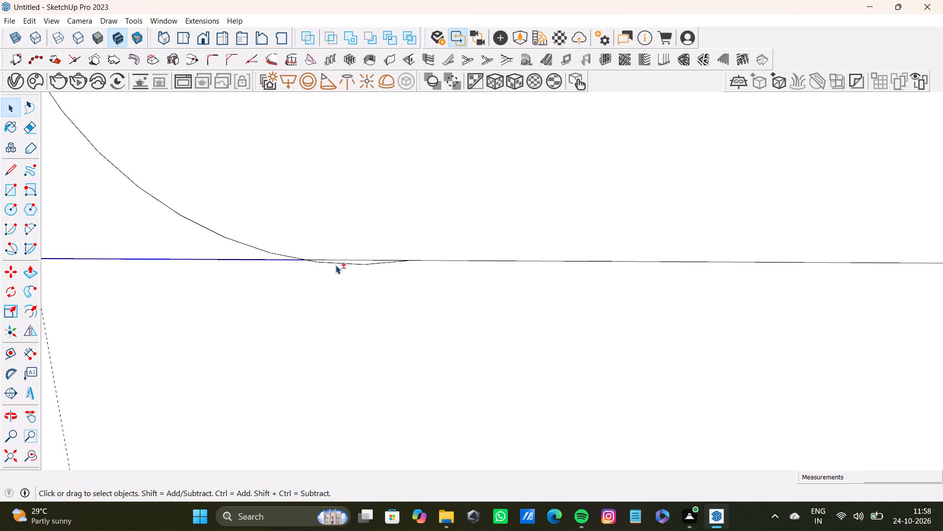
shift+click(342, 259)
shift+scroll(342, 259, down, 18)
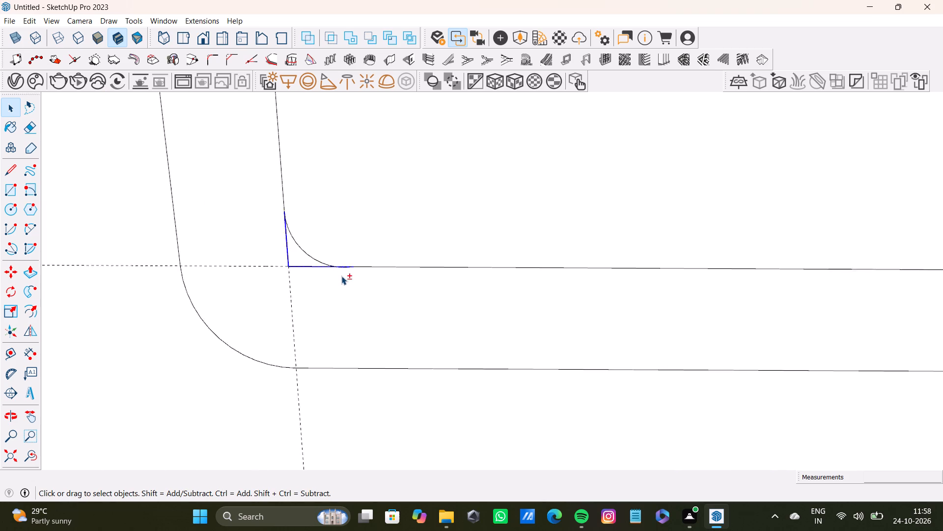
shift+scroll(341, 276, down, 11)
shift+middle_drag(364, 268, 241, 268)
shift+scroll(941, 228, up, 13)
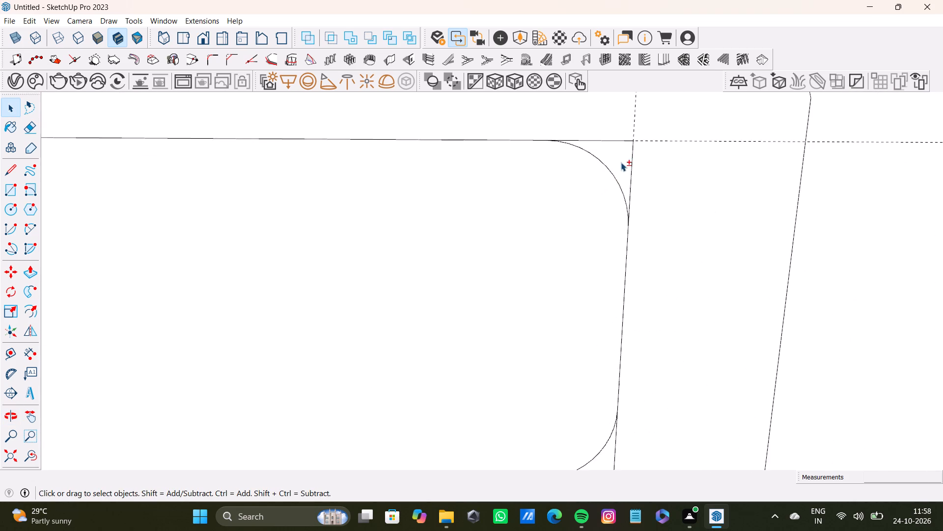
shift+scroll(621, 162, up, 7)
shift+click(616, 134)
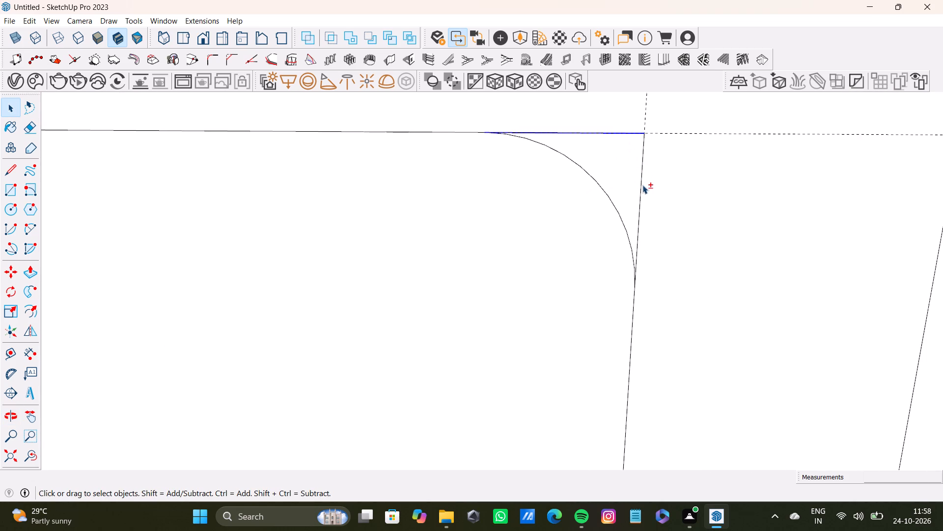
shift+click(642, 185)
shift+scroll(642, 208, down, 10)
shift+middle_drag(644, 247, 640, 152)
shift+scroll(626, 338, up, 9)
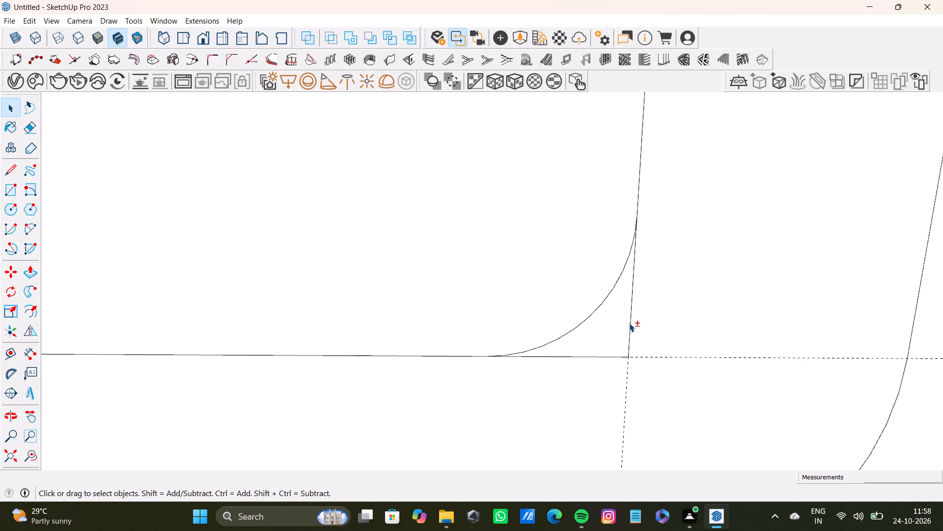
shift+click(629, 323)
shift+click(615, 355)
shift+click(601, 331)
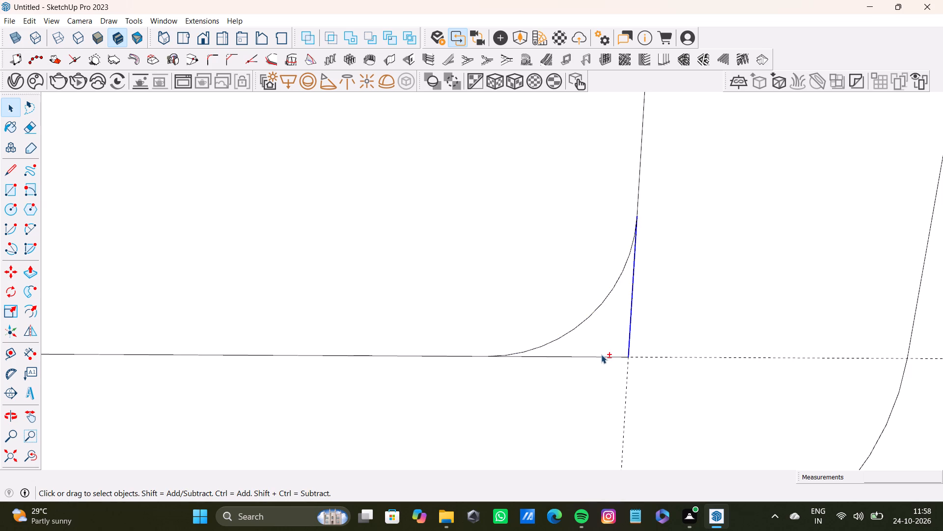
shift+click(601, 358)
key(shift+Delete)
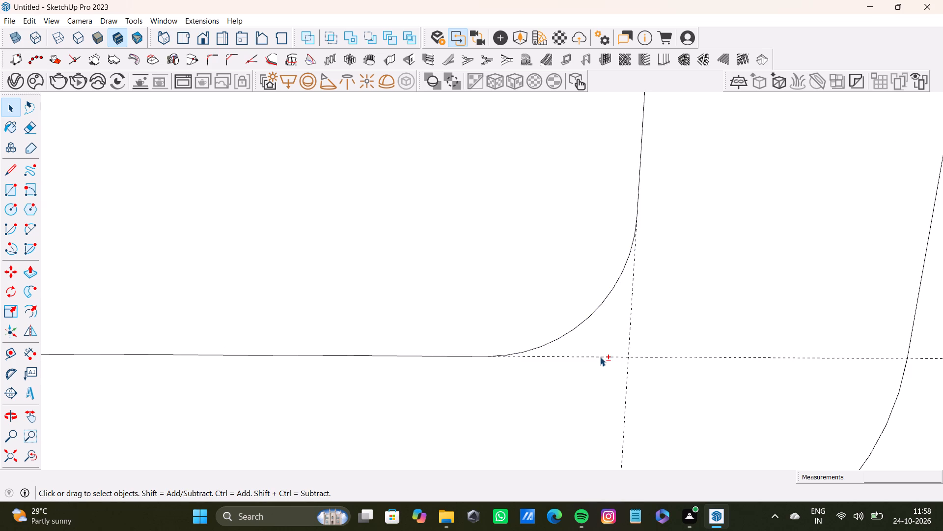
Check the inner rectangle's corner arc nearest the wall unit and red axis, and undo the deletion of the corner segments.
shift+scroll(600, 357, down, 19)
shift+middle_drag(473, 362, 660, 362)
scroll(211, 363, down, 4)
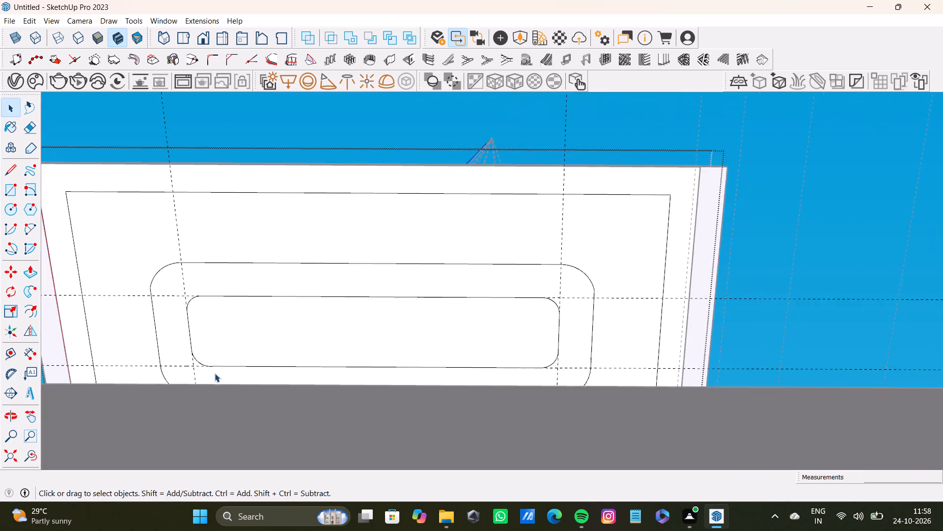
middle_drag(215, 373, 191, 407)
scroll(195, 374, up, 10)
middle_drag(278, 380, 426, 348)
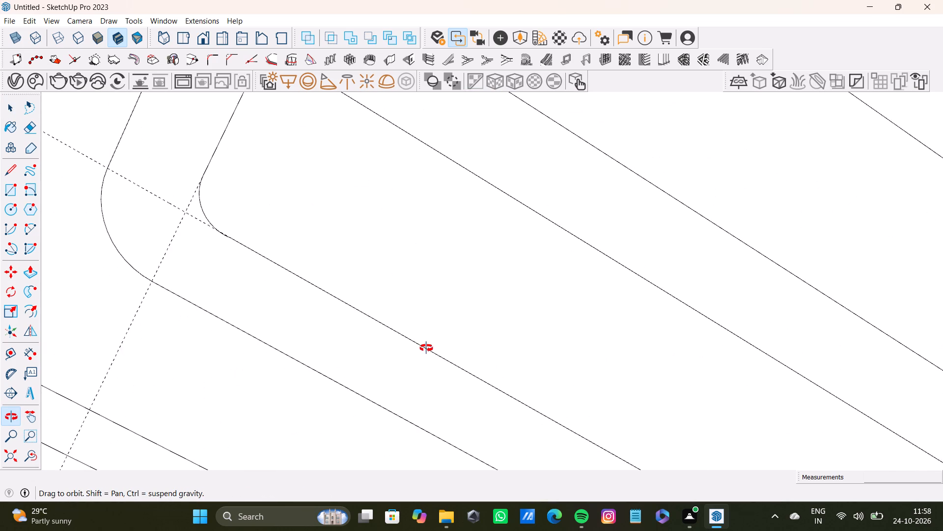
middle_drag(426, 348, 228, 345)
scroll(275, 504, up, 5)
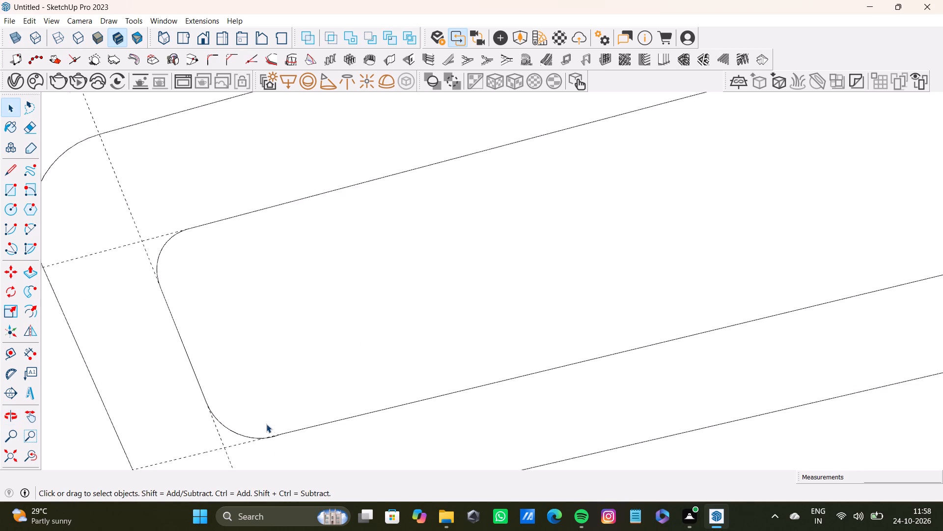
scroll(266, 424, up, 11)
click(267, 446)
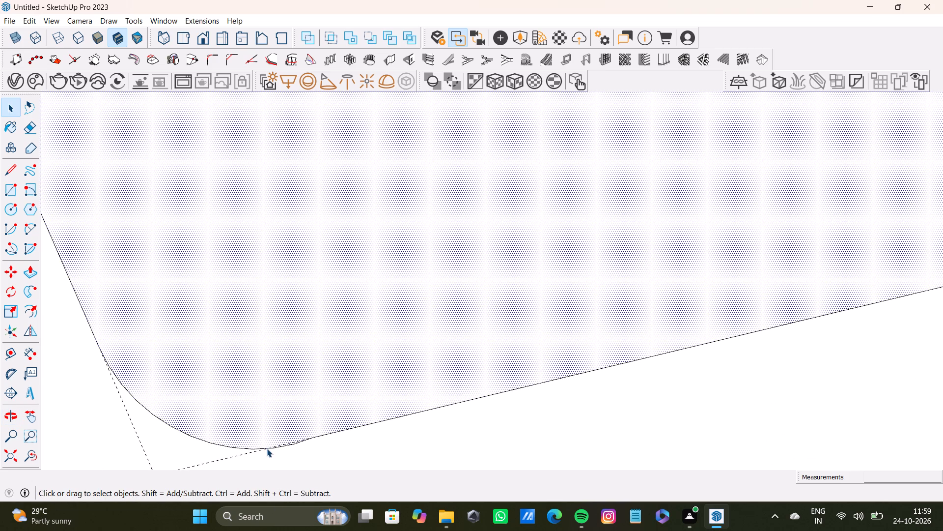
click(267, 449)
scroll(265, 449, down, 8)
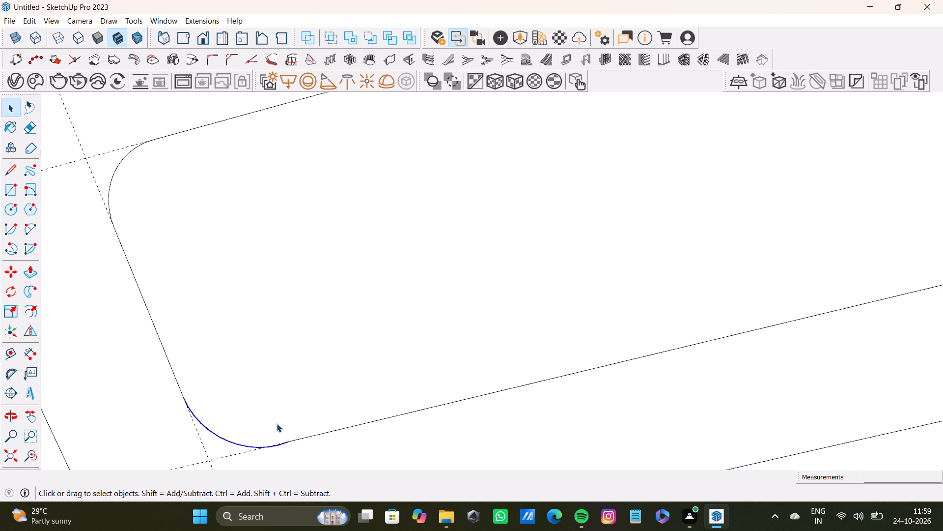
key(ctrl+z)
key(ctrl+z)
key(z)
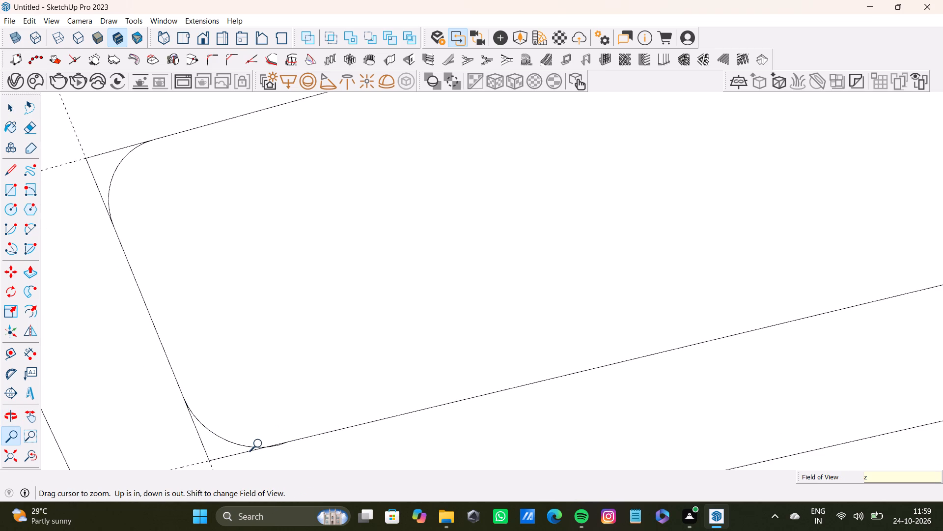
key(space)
Delete the overshooting arc, including its small overlap piece, at the inner rectangle's corner nearest the wall unit and red axis.
click(247, 446)
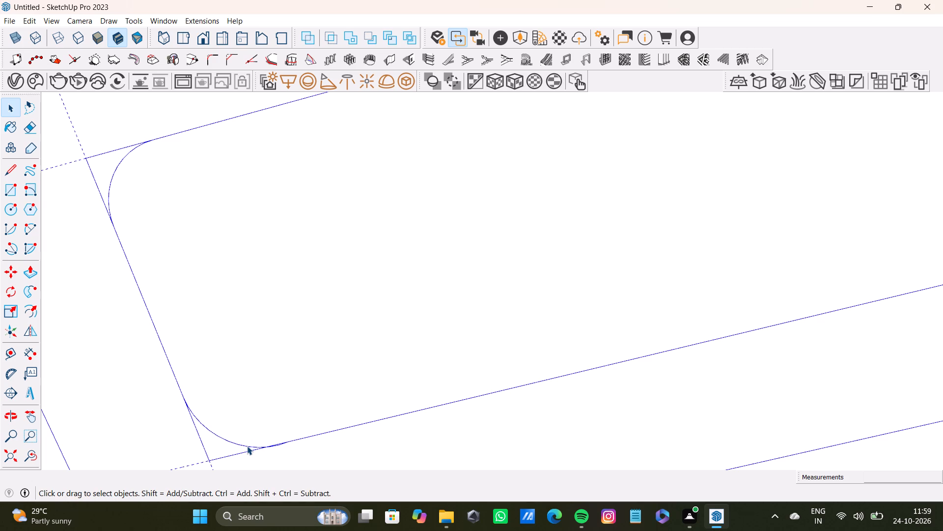
click(247, 446)
double_click(247, 446)
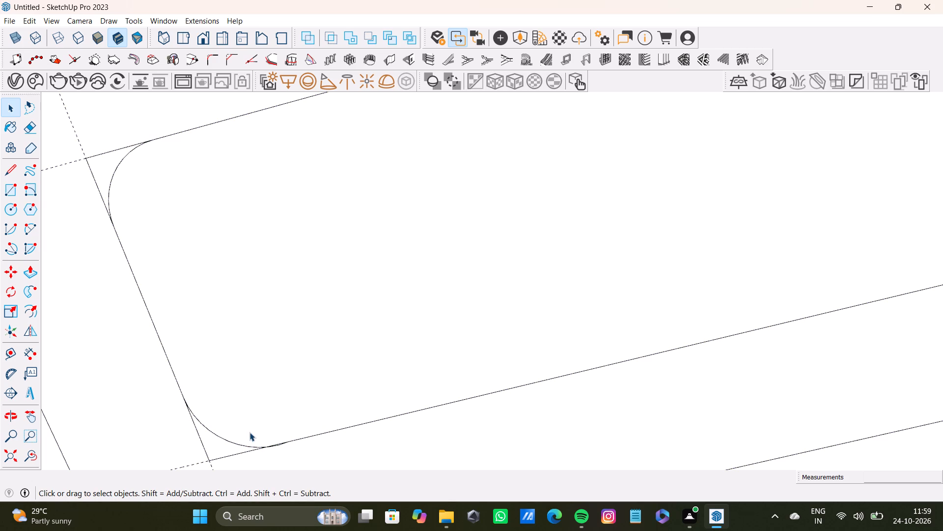
scroll(248, 429, down, 3)
middle_drag(275, 434, 475, 307)
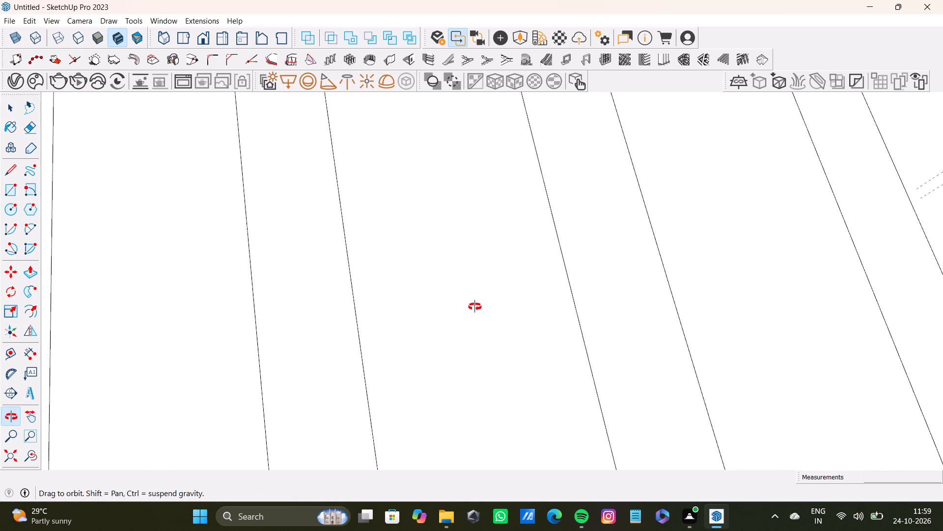
middle_drag(475, 307, 460, 310)
scroll(514, 404, down, 12)
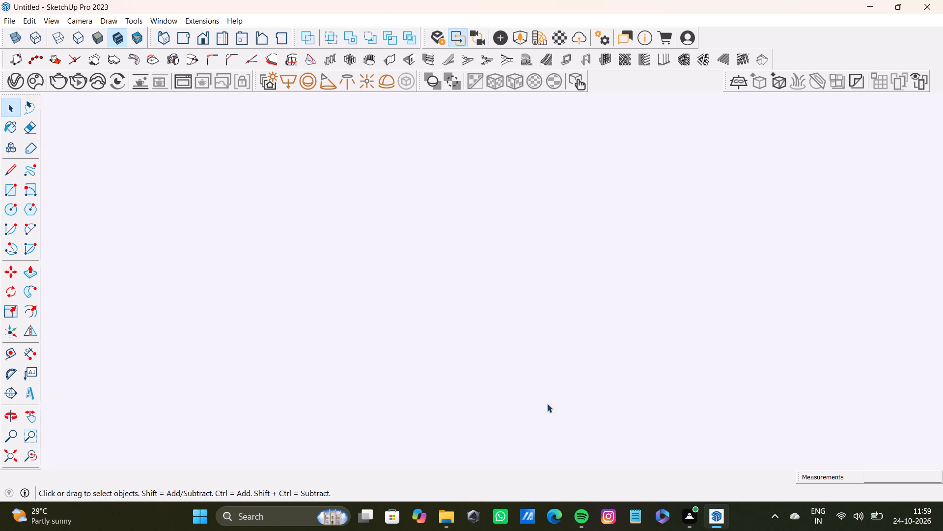
middle_drag(574, 409, 152, 343)
click(10, 453)
middle_drag(512, 324, 466, 519)
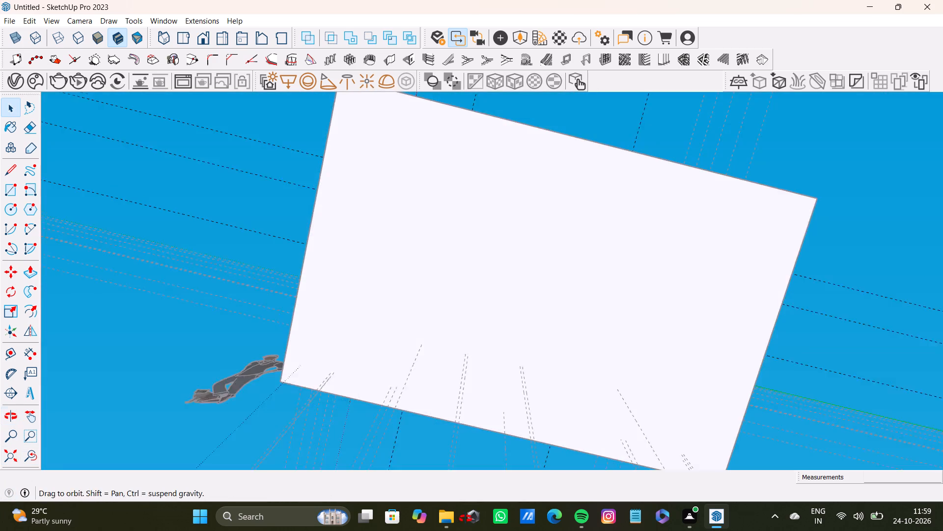
middle_drag(466, 519, 465, 520)
middle_drag(483, 208, 420, 414)
scroll(428, 248, up, 7)
shift+middle_drag(439, 213, 378, 396)
scroll(353, 324, up, 8)
shift+middle_drag(390, 248, 379, 368)
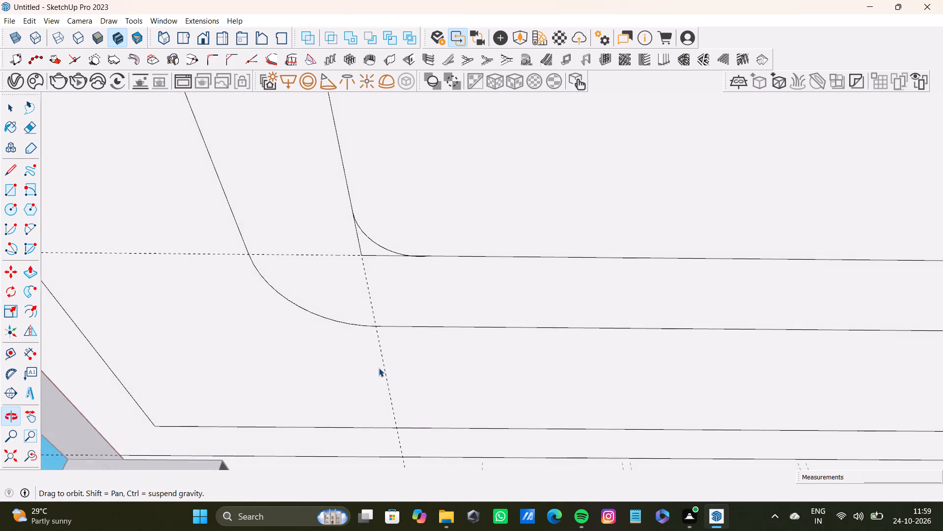
shift+middle_drag(379, 368, 384, 379)
scroll(372, 316, up, 20)
scroll(372, 316, up, 1)
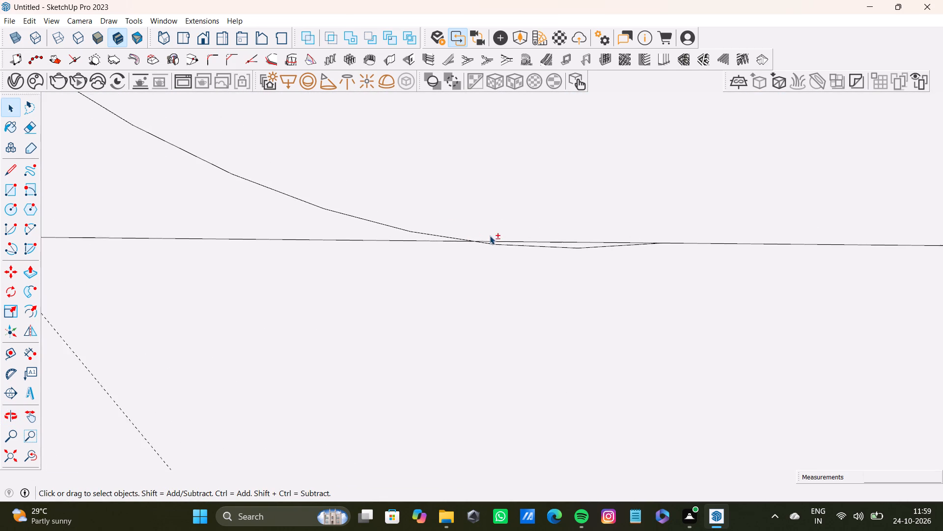
scroll(490, 236, up, 2)
shift+click(509, 247)
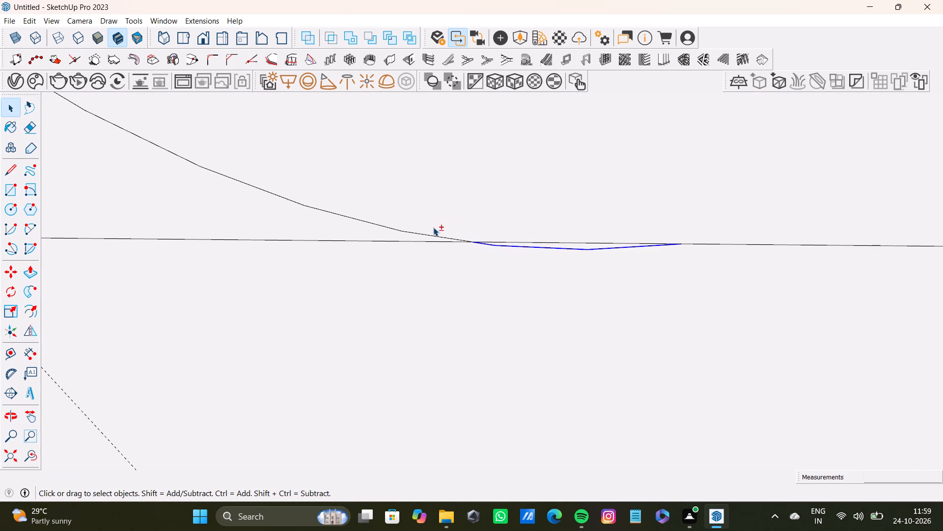
shift+click(437, 236)
shift+scroll(430, 236, down, 20)
shift+scroll(430, 236, down, 3)
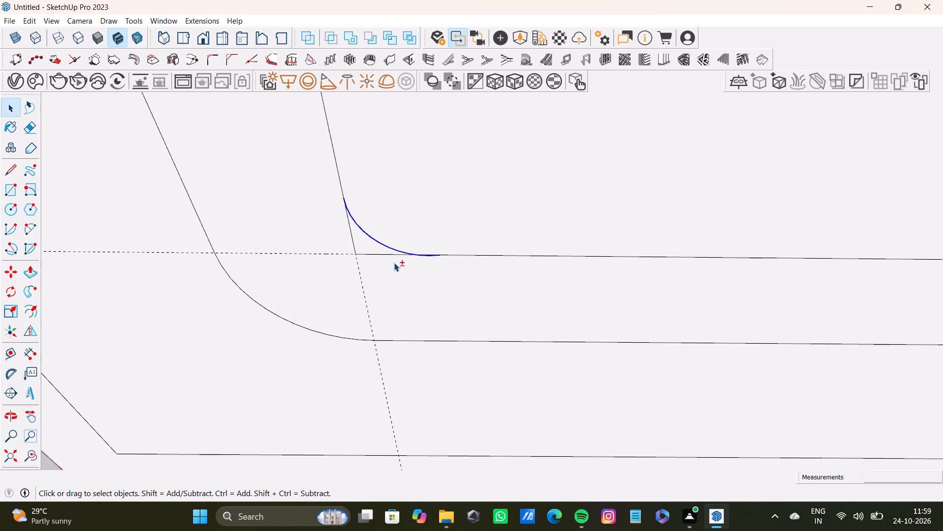
shift+middle_drag(396, 262, 389, 345)
key(shift+Delete)
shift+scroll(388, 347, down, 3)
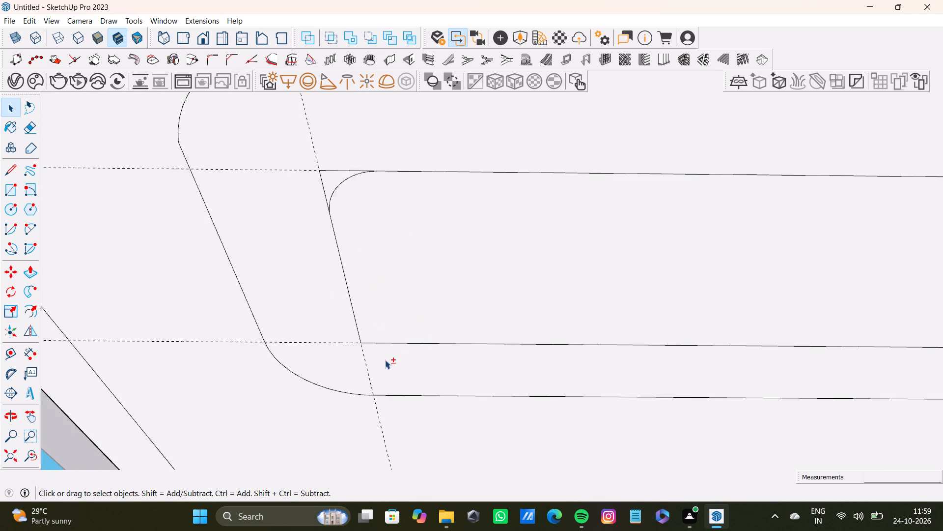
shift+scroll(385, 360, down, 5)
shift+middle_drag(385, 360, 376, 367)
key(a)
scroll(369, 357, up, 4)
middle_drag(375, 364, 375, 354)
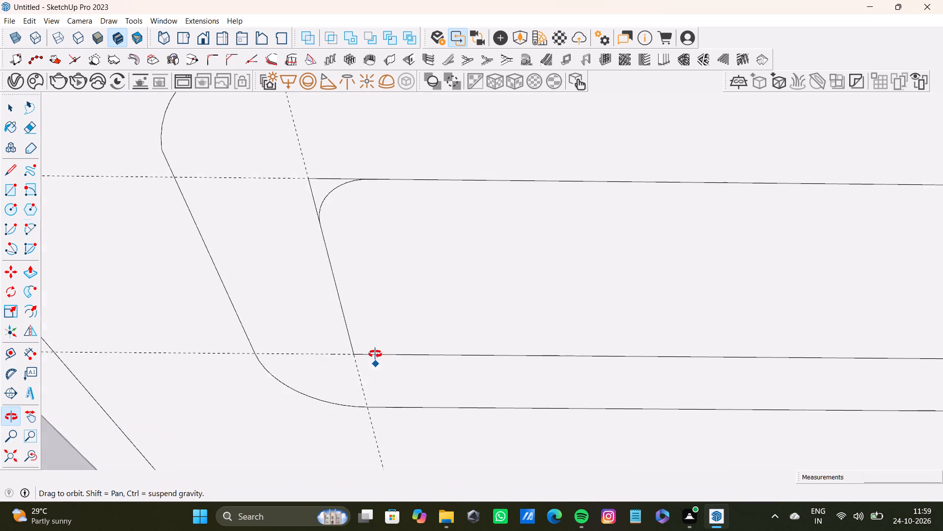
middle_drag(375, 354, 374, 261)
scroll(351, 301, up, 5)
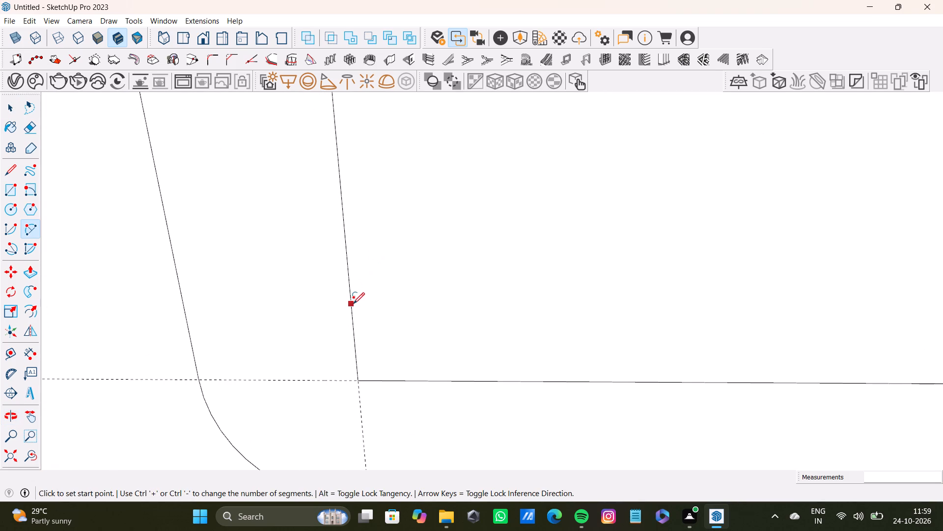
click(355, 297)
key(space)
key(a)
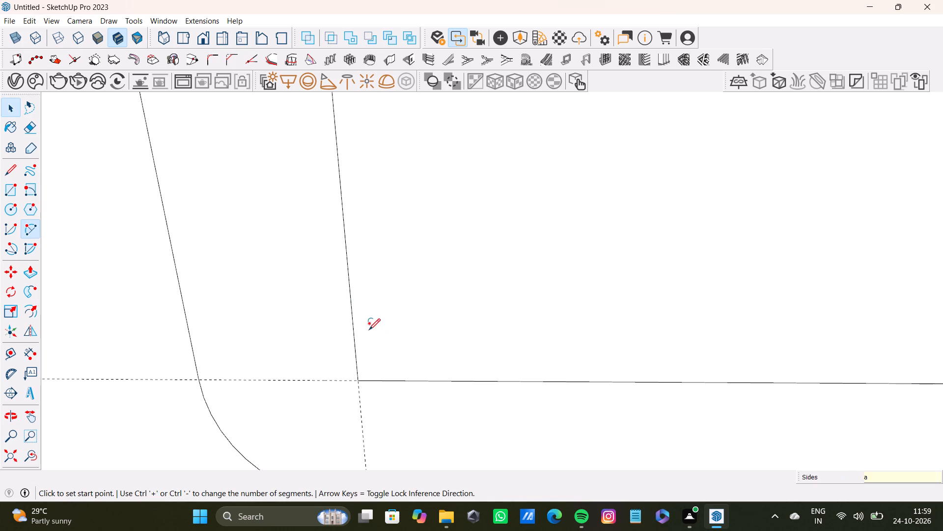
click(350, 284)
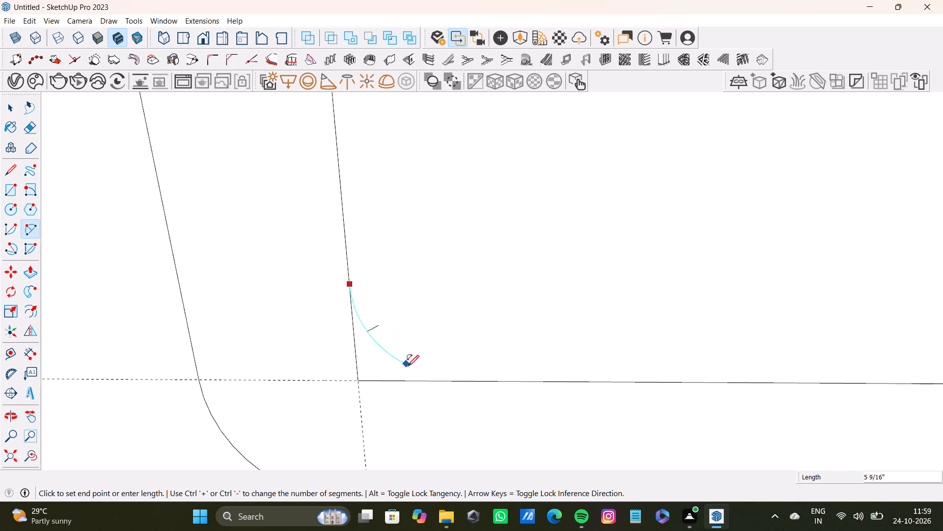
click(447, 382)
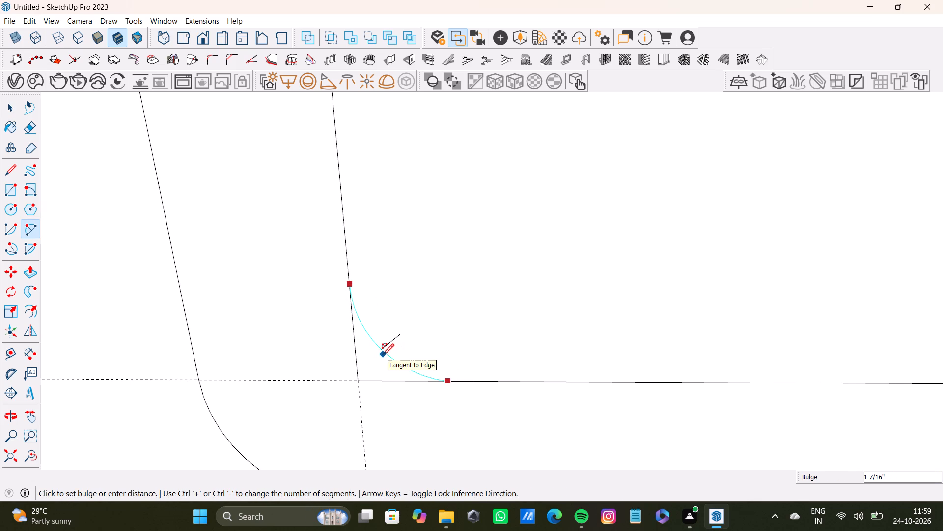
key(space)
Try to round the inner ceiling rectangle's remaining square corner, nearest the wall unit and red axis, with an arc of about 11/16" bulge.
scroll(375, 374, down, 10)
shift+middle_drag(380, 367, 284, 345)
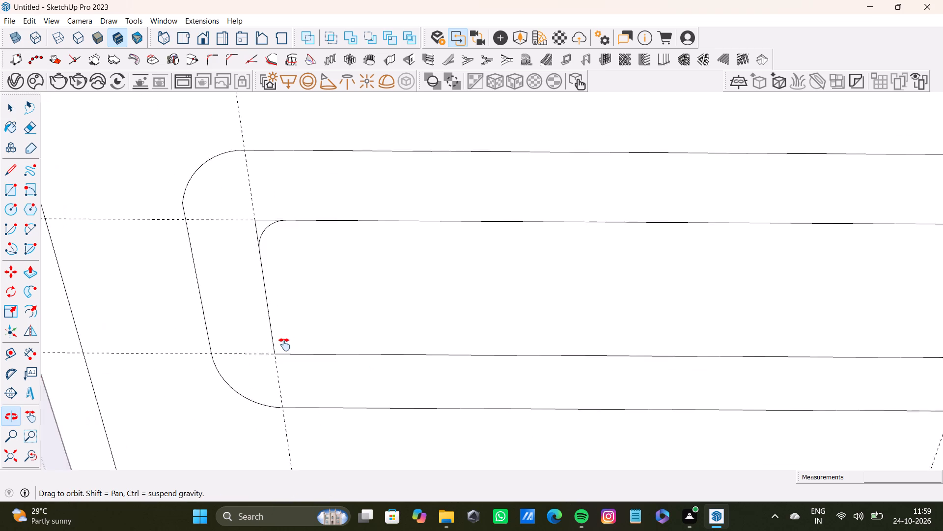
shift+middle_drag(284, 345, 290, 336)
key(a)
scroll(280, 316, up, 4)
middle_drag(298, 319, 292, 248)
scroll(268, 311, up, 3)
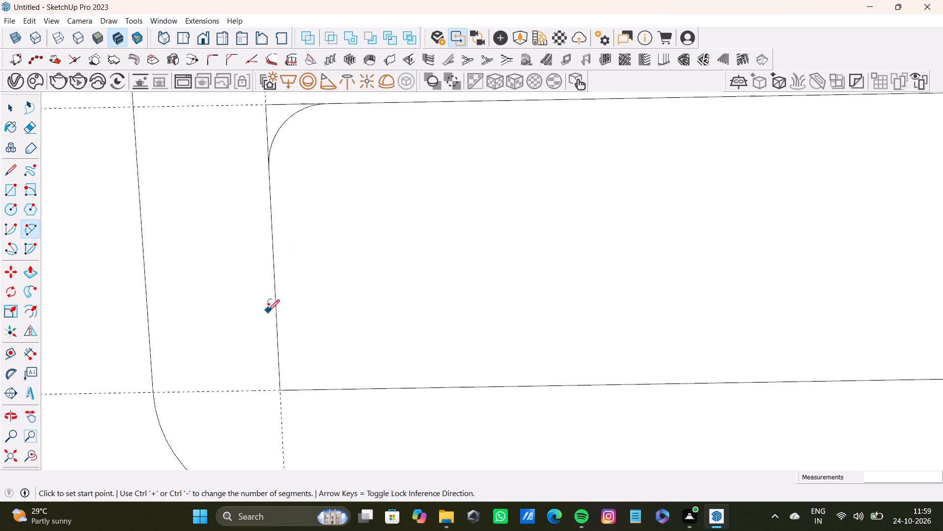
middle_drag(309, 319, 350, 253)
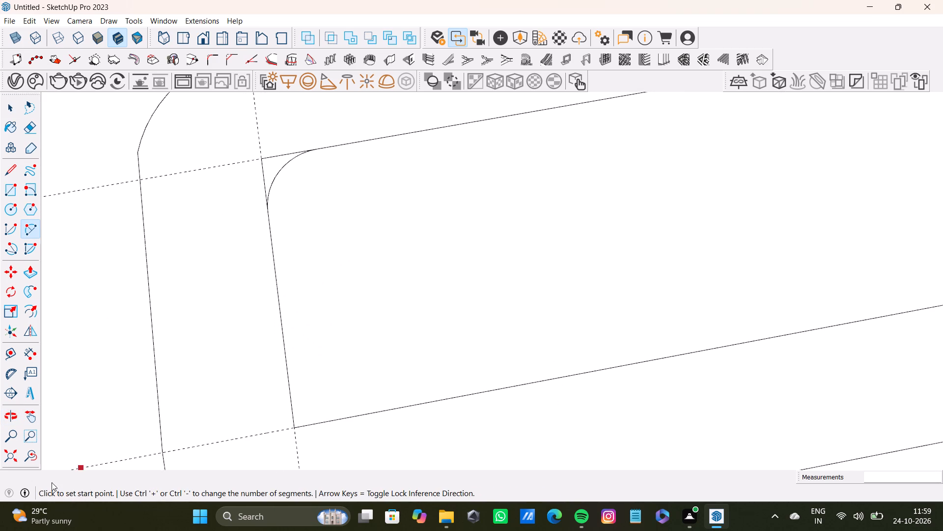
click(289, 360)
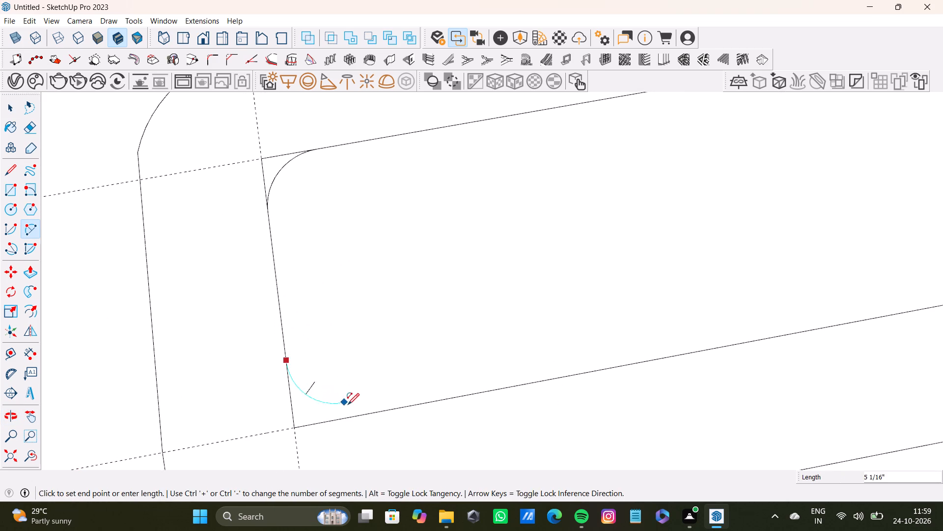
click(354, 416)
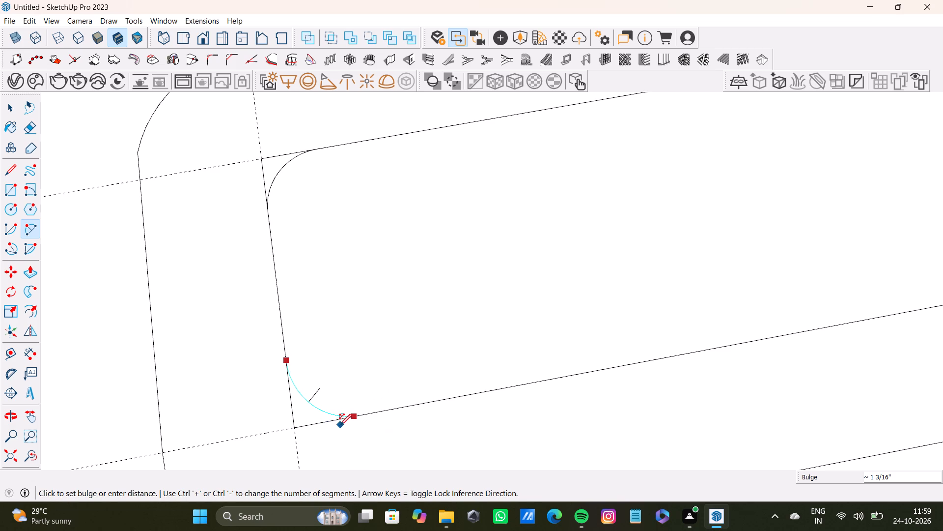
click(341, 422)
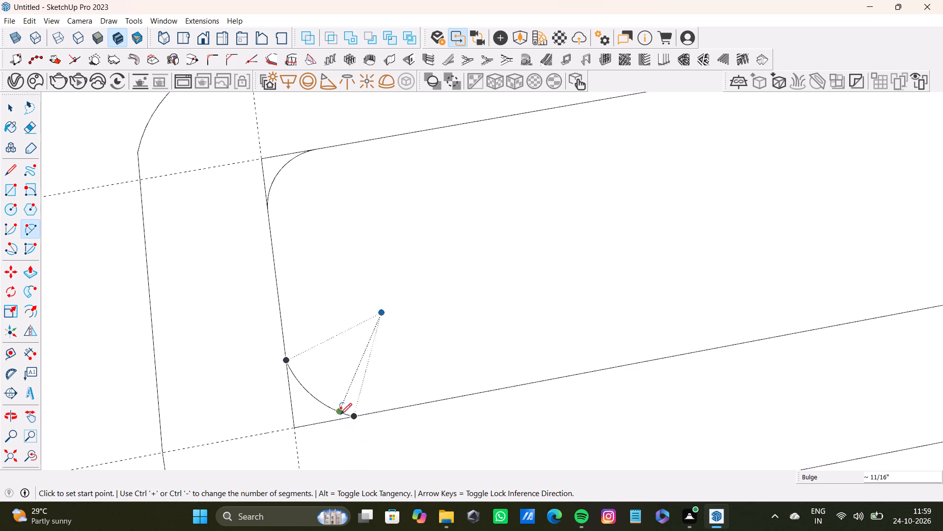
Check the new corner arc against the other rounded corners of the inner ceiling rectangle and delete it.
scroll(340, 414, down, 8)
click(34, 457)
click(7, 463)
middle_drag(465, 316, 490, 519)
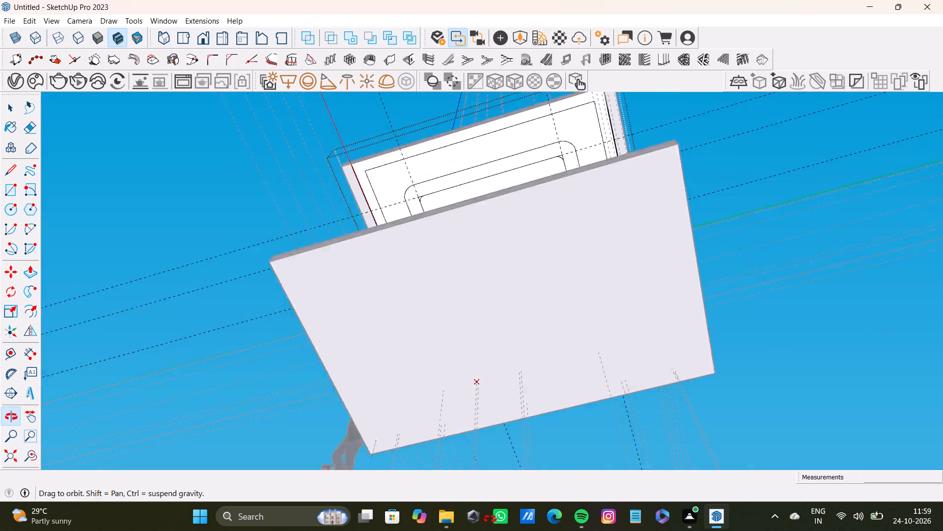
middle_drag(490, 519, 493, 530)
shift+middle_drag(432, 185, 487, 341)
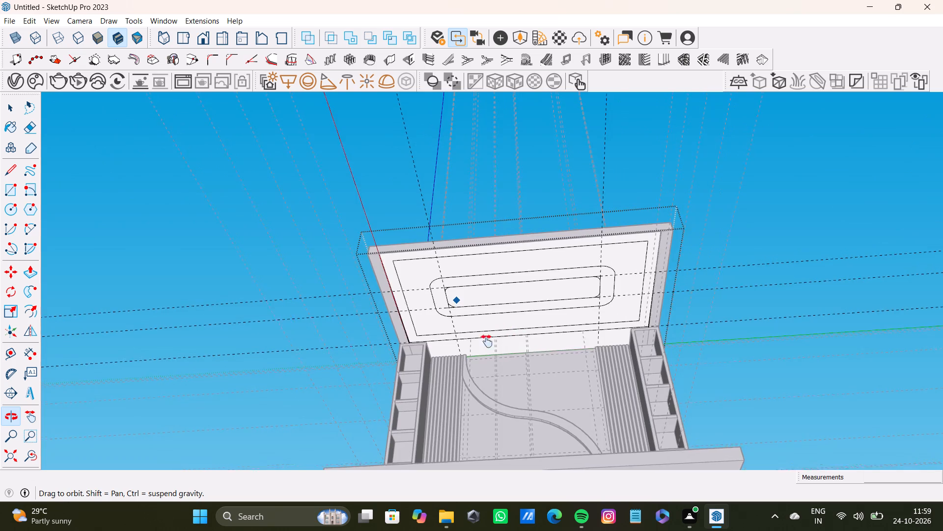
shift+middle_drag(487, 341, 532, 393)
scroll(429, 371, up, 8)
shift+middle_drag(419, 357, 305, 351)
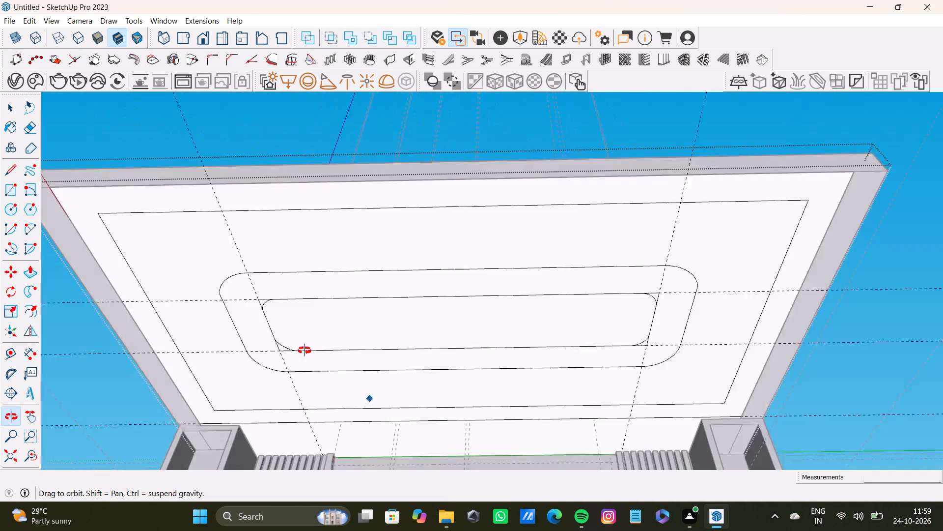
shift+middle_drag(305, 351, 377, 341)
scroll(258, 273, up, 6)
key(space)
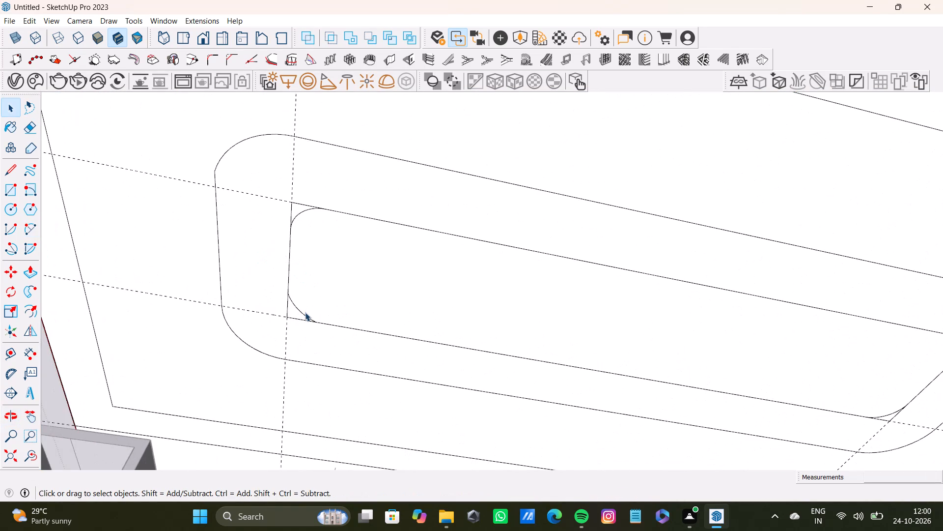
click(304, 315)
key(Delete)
Round the inner rectangle's corner nearest the wall unit and red axis with a tangent arc about 7" long between its endpoints.
key(a)
scroll(268, 336, down, 4)
middle_drag(308, 364, 305, 289)
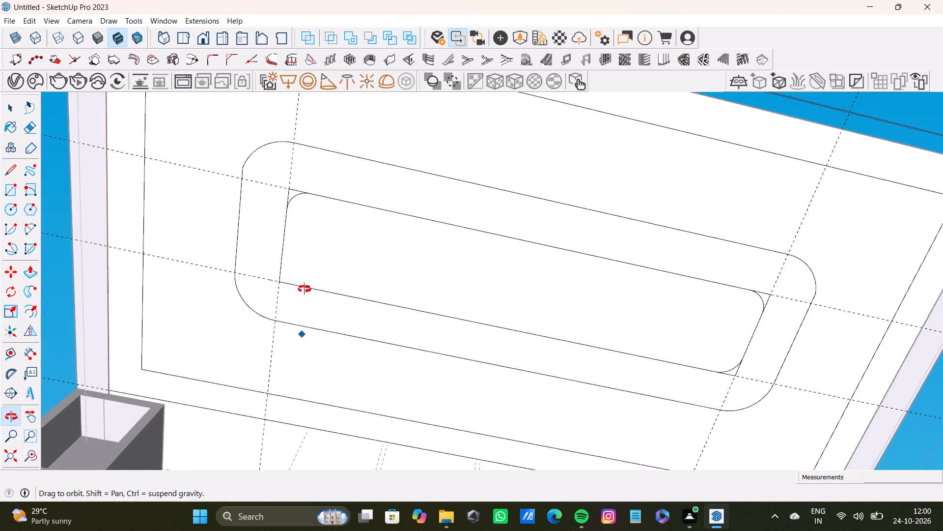
middle_drag(305, 289, 305, 289)
scroll(284, 256, up, 6)
click(278, 259)
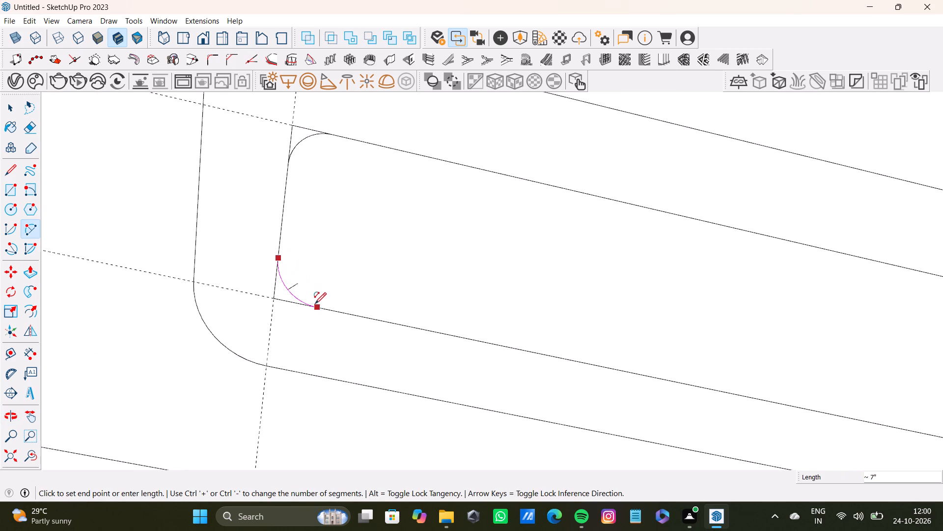
click(319, 305)
click(299, 295)
key(space)
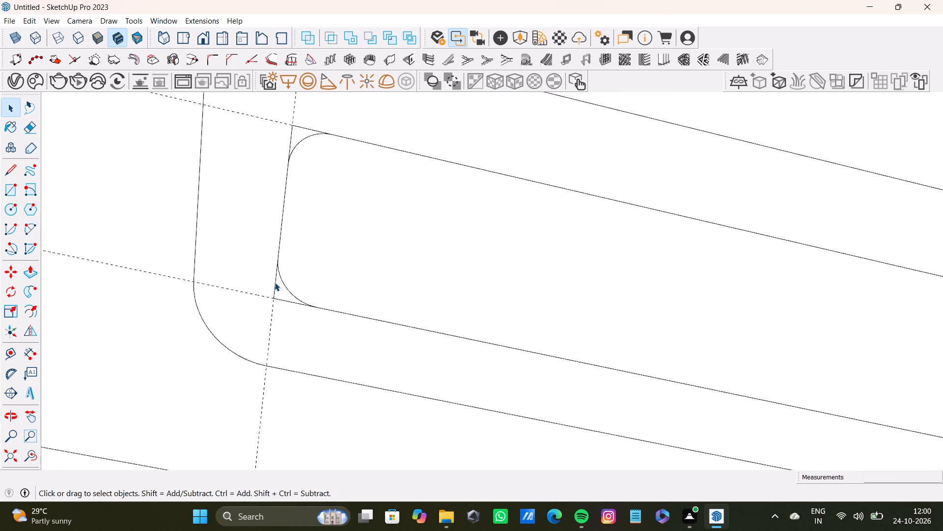
Delete the leftover straight segments outside the arcs at all four corners of the inner ceiling rectangle.
click(277, 285)
shift+click(287, 301)
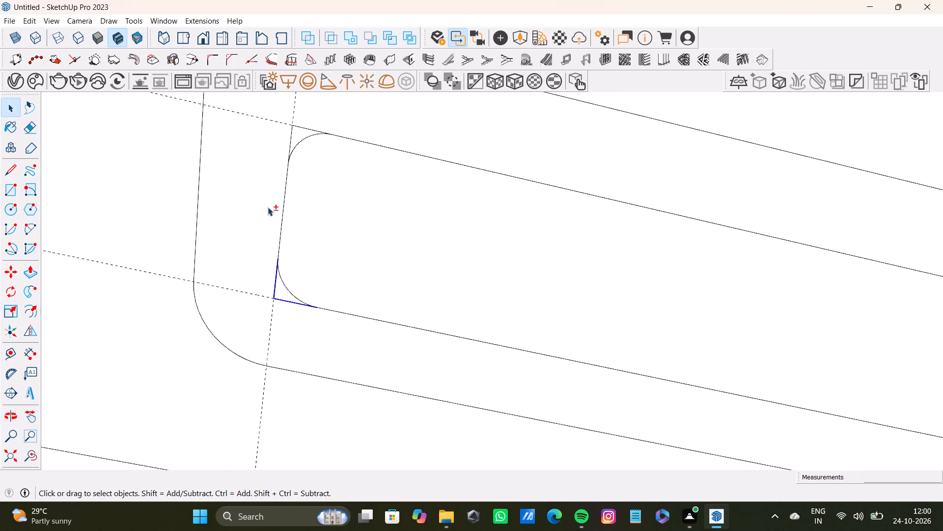
shift+click(291, 147)
shift+click(304, 126)
shift+scroll(434, 183, down, 12)
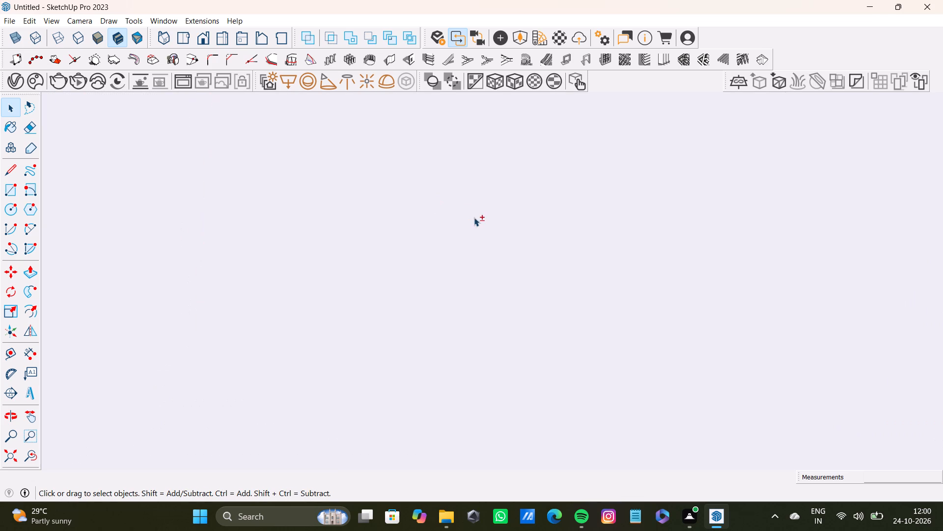
shift+middle_drag(477, 217, 178, 201)
shift+click(33, 449)
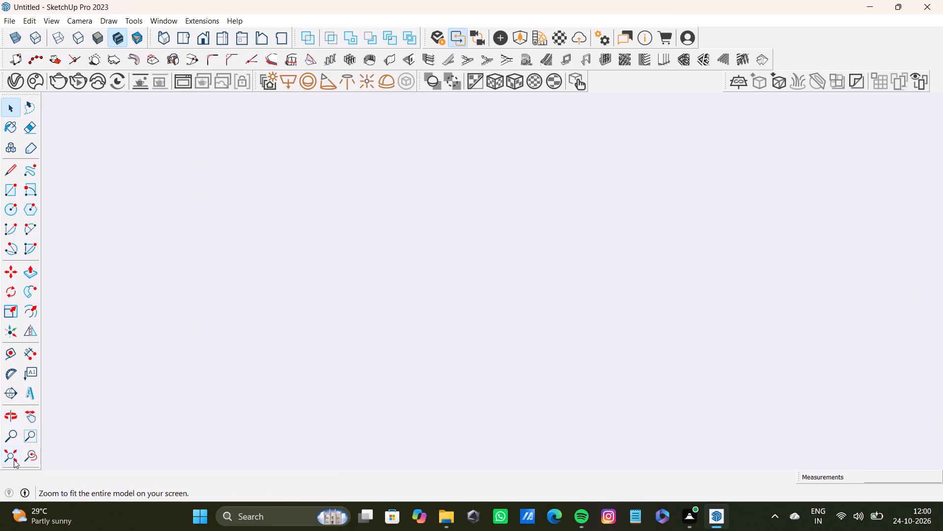
shift+click(13, 455)
shift+scroll(556, 170, up, 4)
shift+middle_drag(547, 165, 351, 287)
shift+scroll(410, 330, up, 10)
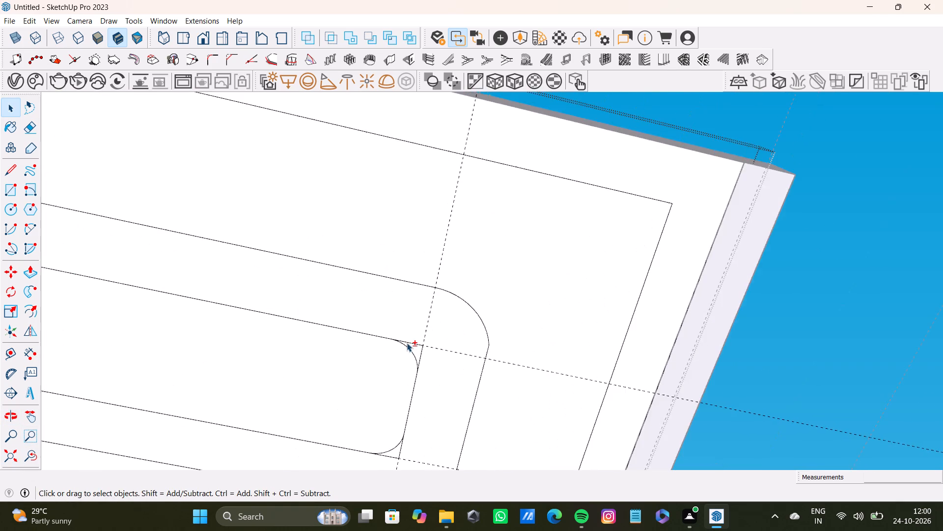
shift+scroll(407, 343, up, 5)
shift+click(425, 342)
shift+click(423, 330)
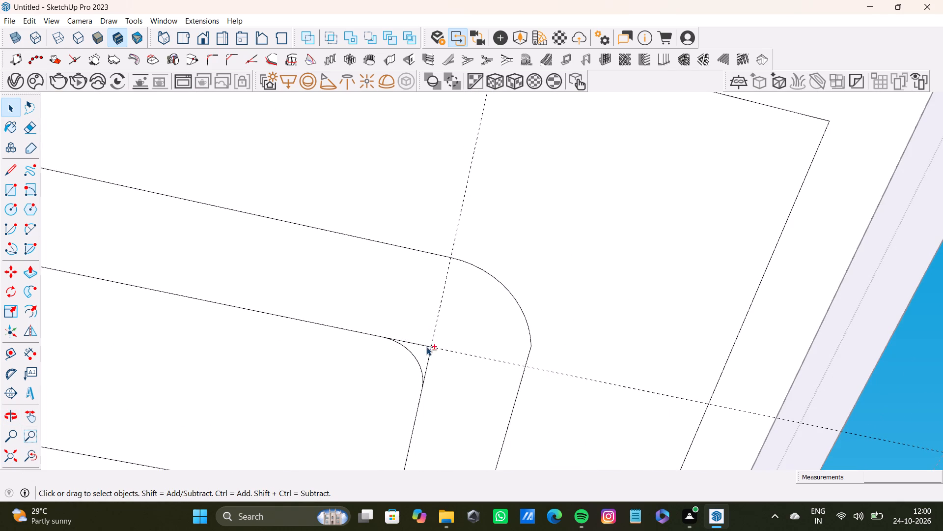
shift+click(428, 345)
shift+click(427, 361)
shift+scroll(429, 370, down, 4)
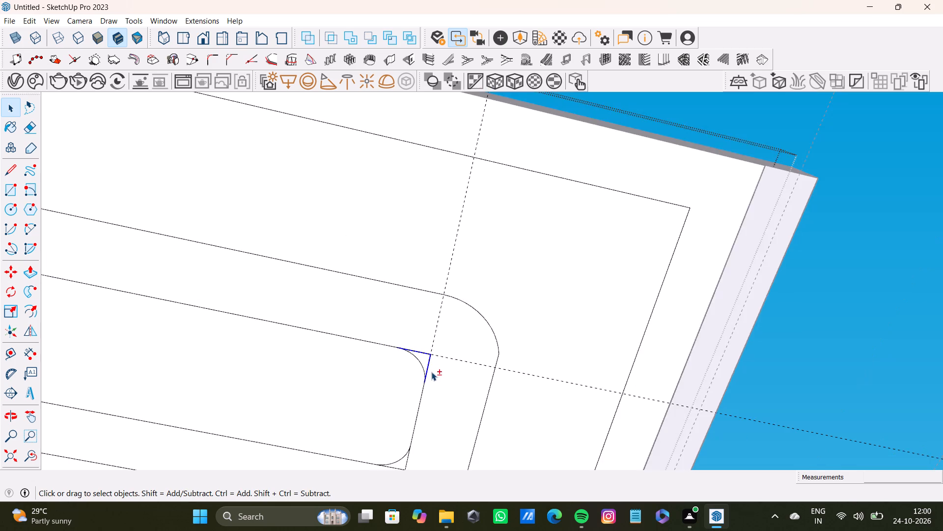
shift+middle_drag(431, 372, 434, 240)
shift+scroll(434, 336, up, 9)
shift+click(391, 351)
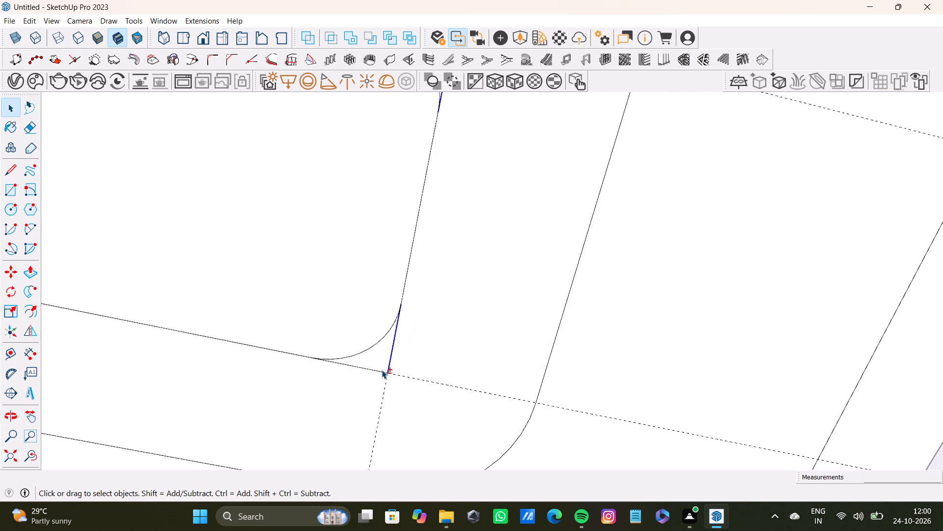
shift+click(380, 374)
shift+click(377, 381)
shift+click(381, 371)
key(shift+Delete)
Push/Pull the rounded ring face on the ceiling's underside about 6 3/8" downward.
scroll(385, 373, down, 7)
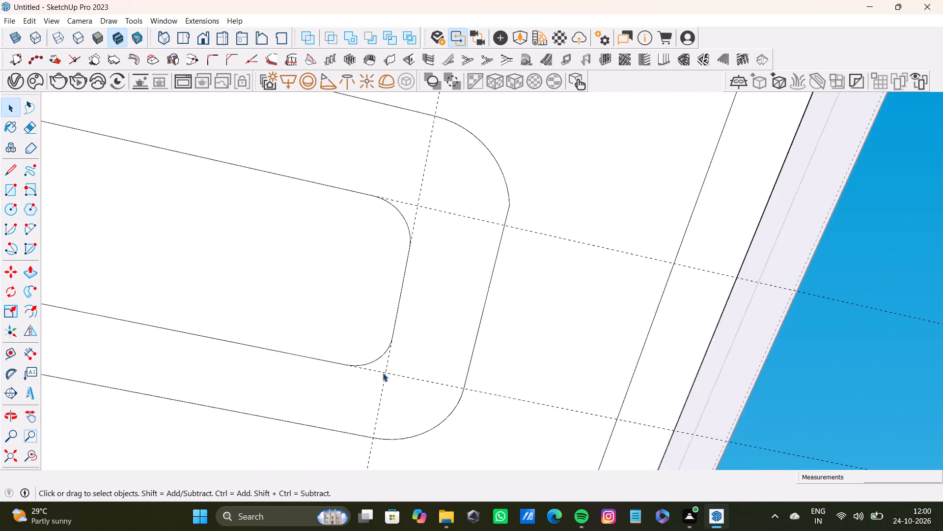
scroll(383, 373, down, 10)
shift+middle_drag(330, 363, 517, 318)
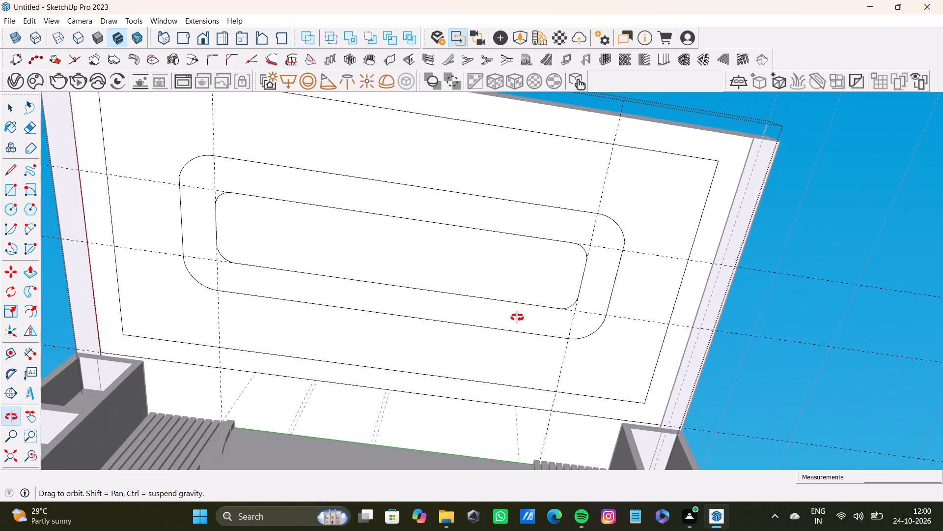
shift+middle_drag(517, 318, 515, 318)
key(space)
key(space)
click(495, 215)
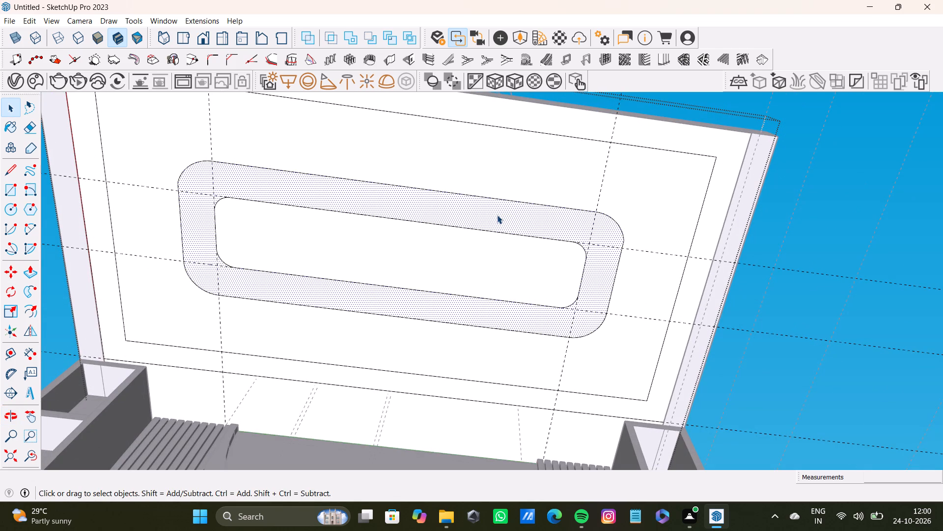
key(p)
drag(497, 214, 500, 222)
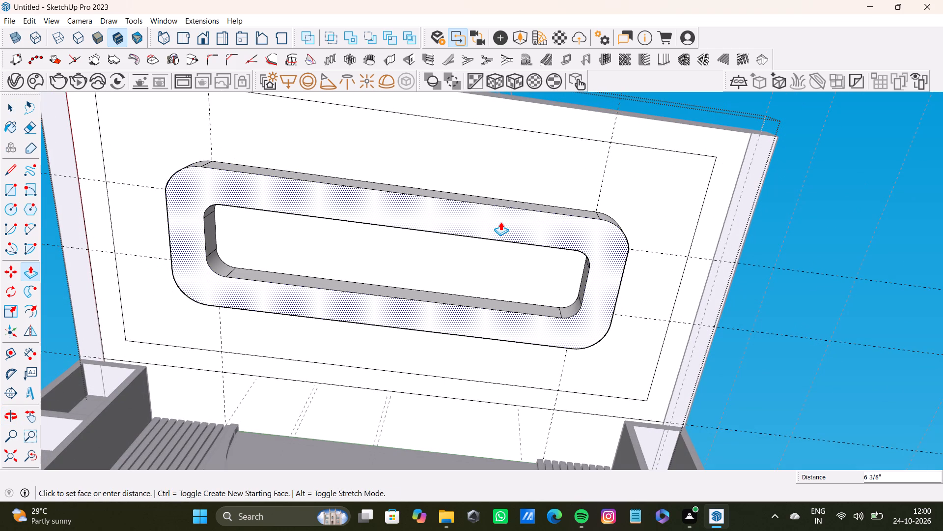
drag(500, 222, 499, 223)
Examine the extruded ceiling ring together with the wall unit from the front and from below.
scroll(482, 234, down, 7)
middle_drag(477, 243, 414, 290)
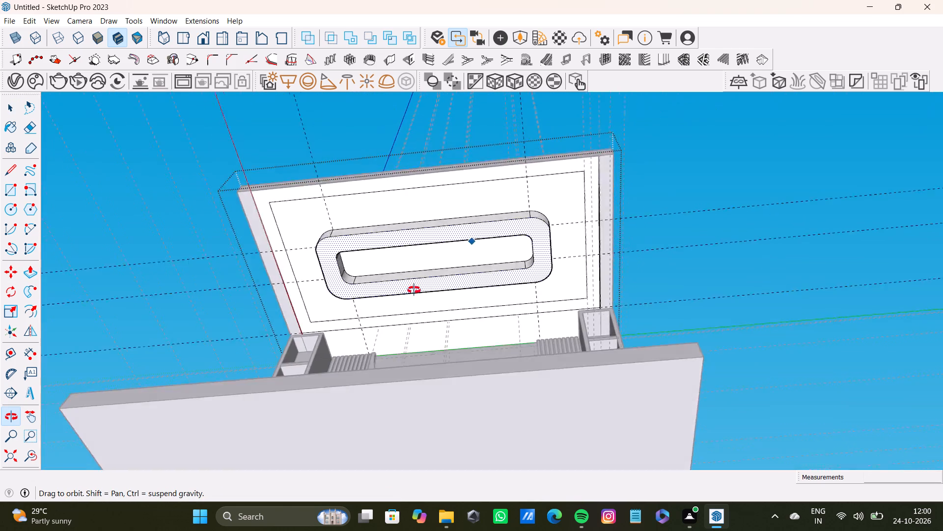
middle_drag(414, 290, 596, 445)
scroll(475, 273, down, 4)
middle_drag(445, 246, 339, 326)
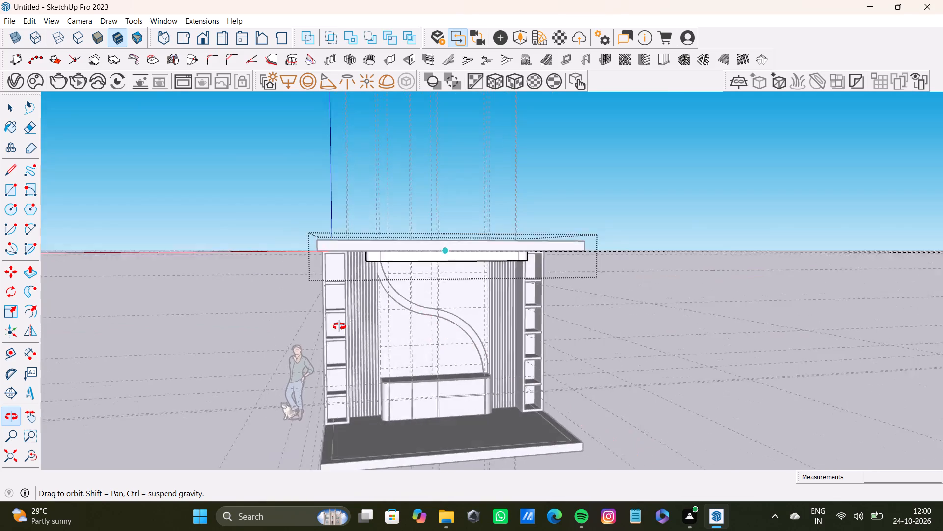
middle_drag(339, 326, 335, 323)
scroll(499, 259, up, 8)
scroll(496, 263, down, 9)
middle_drag(478, 281, 376, 202)
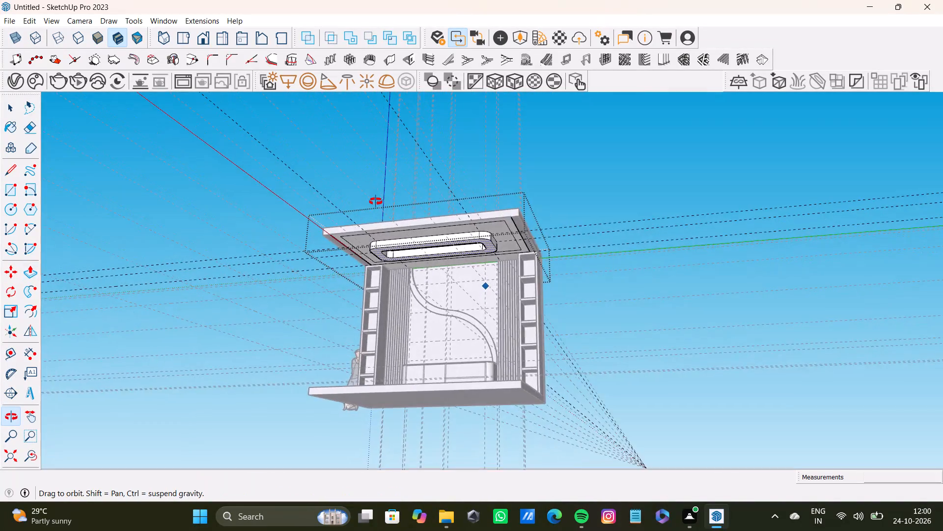
Select all the straight edges and corner arcs of the ring opening's upper loop, where its inner walls meet the ceiling.
middle_drag(376, 202, 385, 191)
scroll(435, 248, up, 8)
middle_drag(425, 301, 413, 214)
key(space)
scroll(413, 213, up, 6)
middle_drag(413, 205, 426, 236)
shift+scroll(383, 285, up, 1)
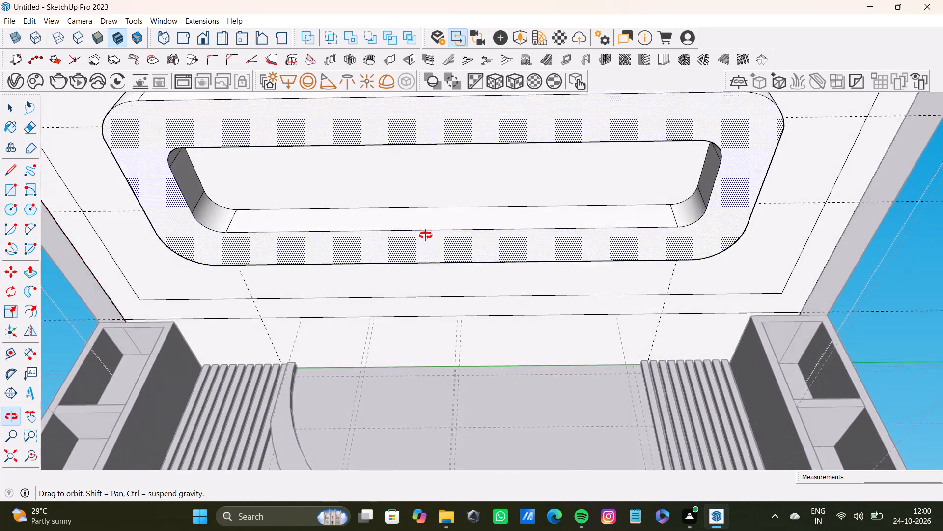
middle_drag(426, 236, 442, 277)
key(space)
scroll(433, 251, down, 5)
shift+middle_drag(433, 248, 434, 321)
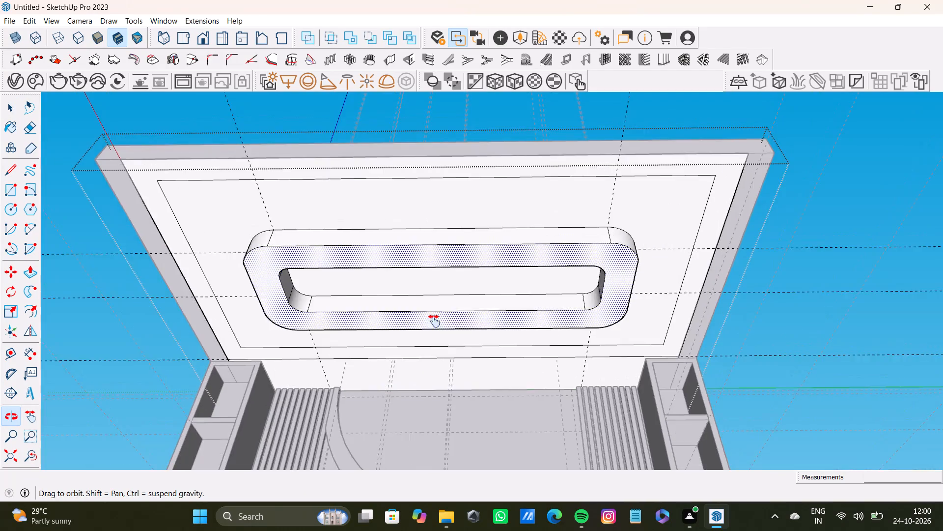
shift+middle_drag(434, 321, 408, 267)
scroll(318, 242, up, 10)
key(space)
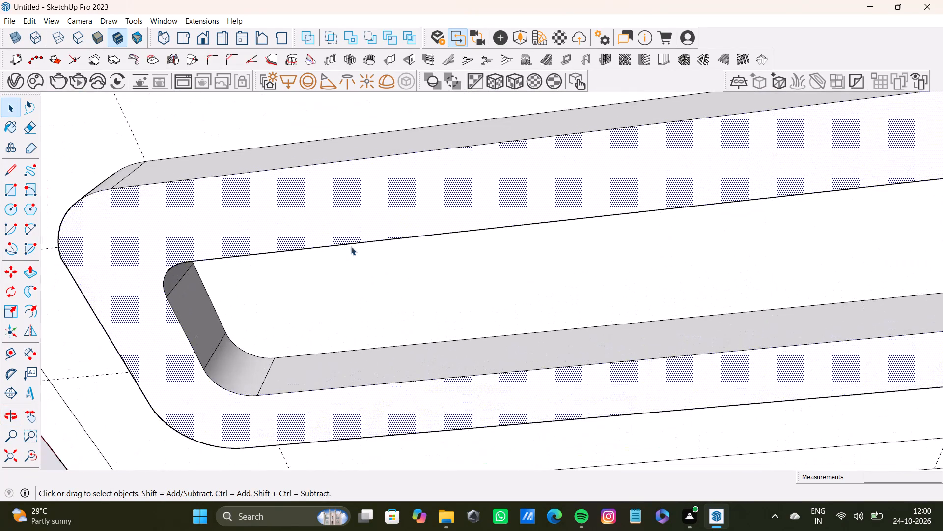
middle_drag(377, 265, 285, 294)
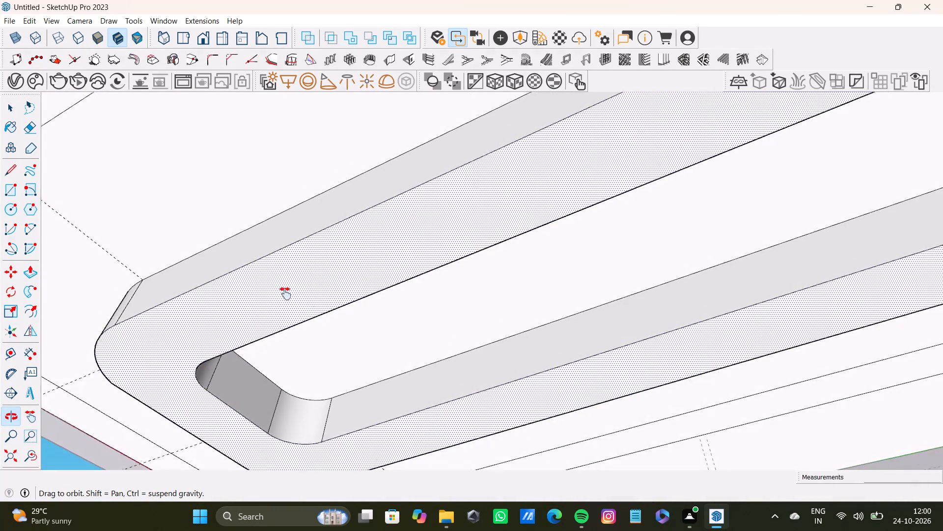
middle_drag(285, 294, 263, 243)
shift+scroll(302, 322, up, 2)
shift+click(376, 338)
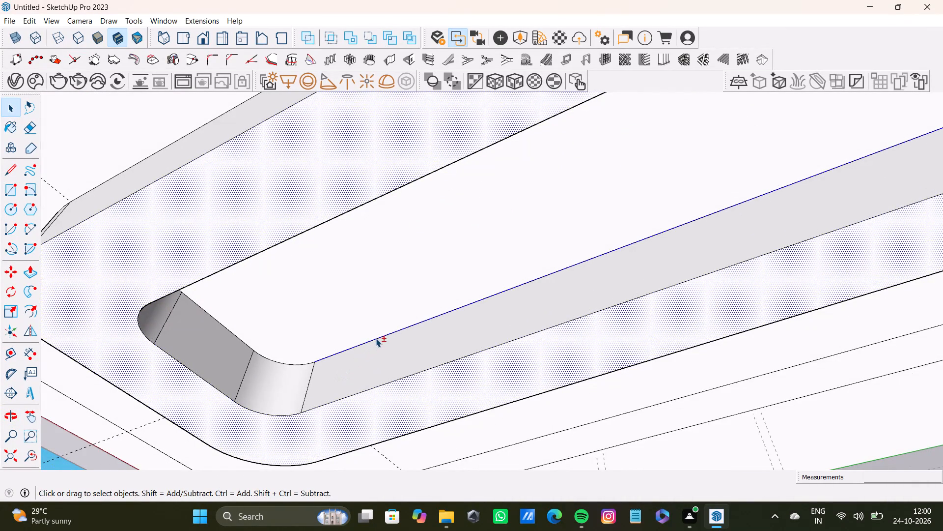
shift+click(299, 365)
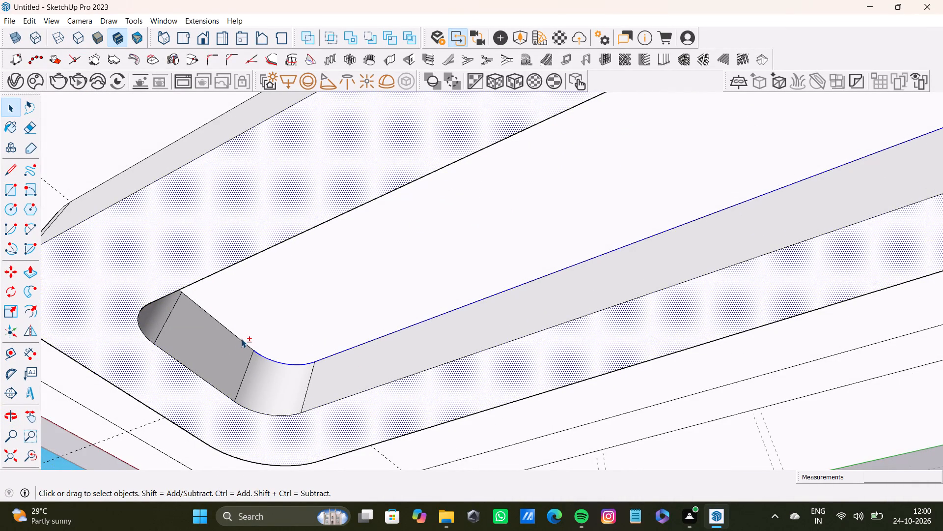
shift+click(242, 339)
middle_drag(384, 318, 129, 385)
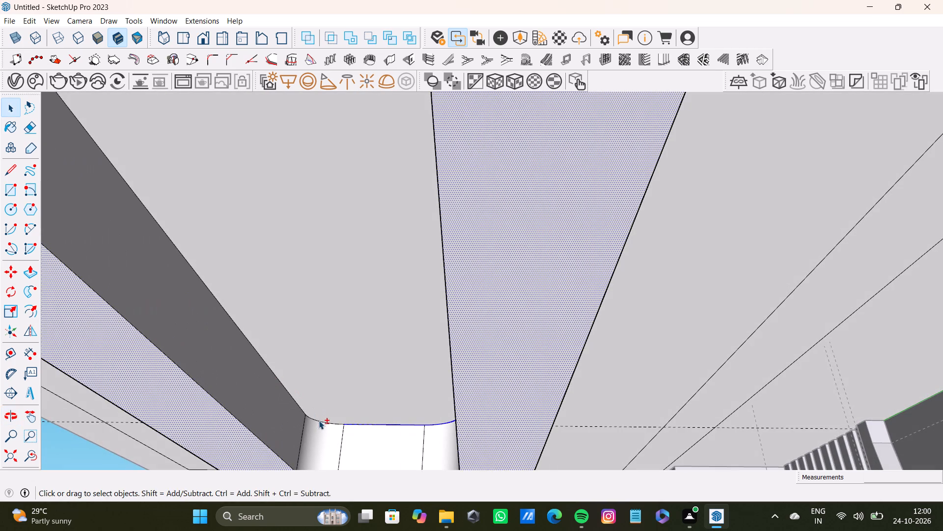
shift+click(320, 420)
shift+click(279, 378)
shift+scroll(278, 376, down, 4)
shift+middle_drag(299, 362, 360, 344)
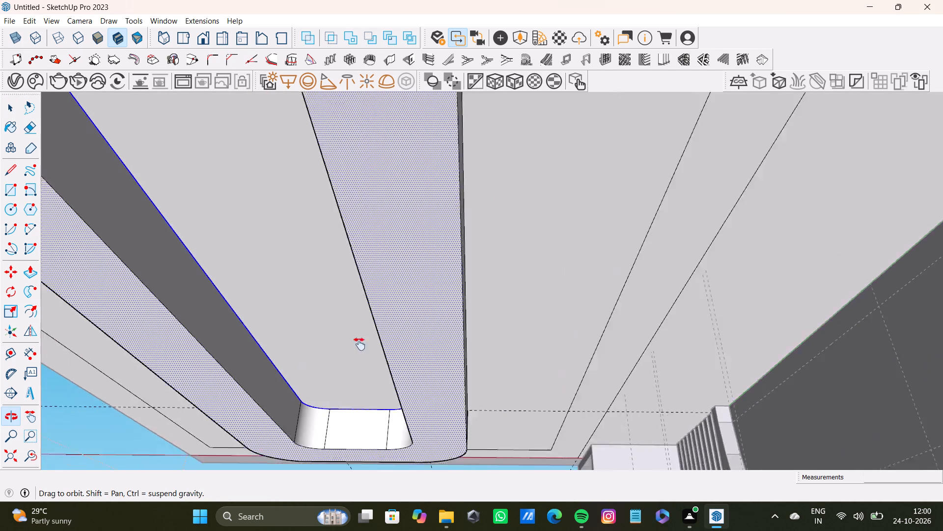
shift+middle_drag(360, 344, 519, 244)
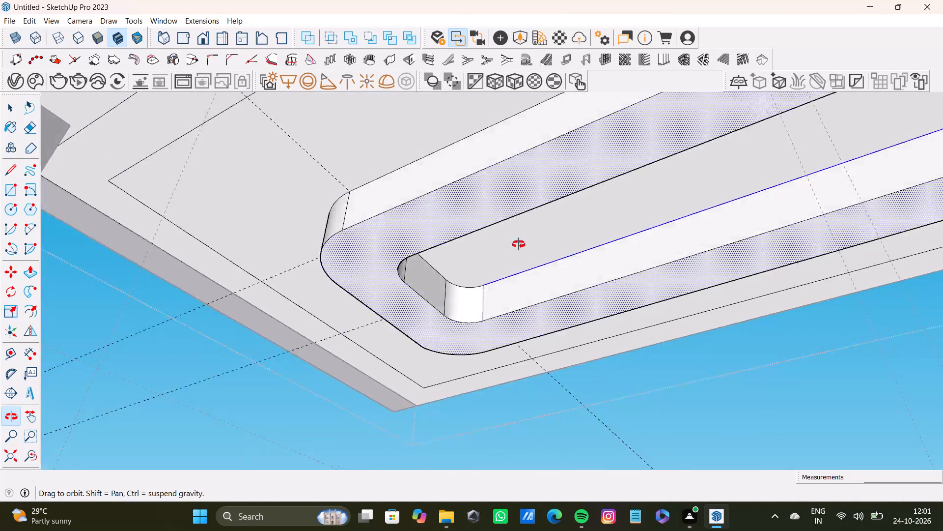
shift+middle_drag(519, 244, 450, 243)
shift+scroll(556, 270, up, 8)
shift+click(539, 290)
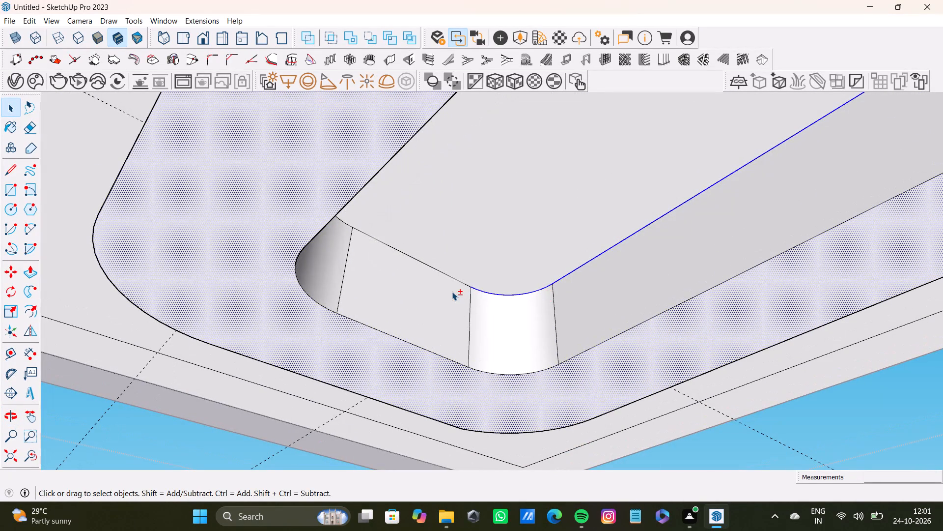
shift+click(461, 279)
shift+click(468, 270)
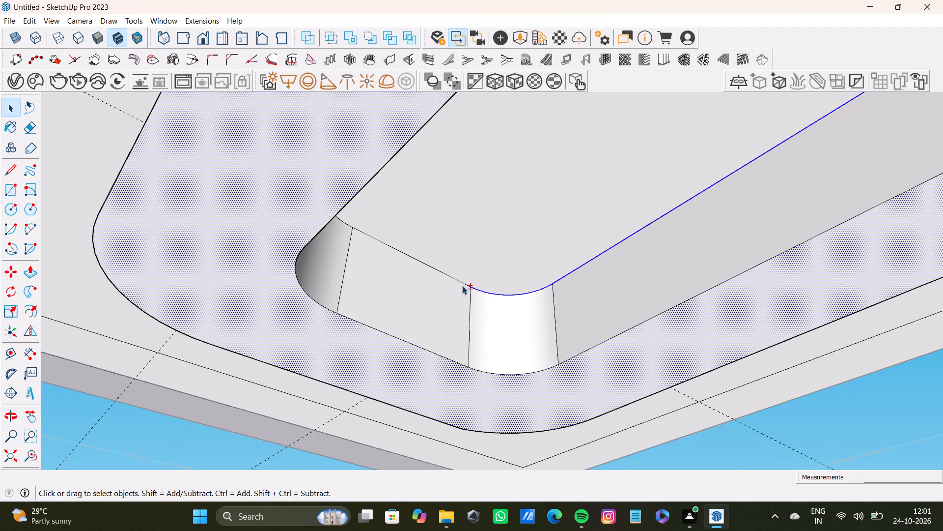
shift+click(462, 283)
middle_drag(490, 283, 309, 279)
shift+scroll(310, 282, up, 3)
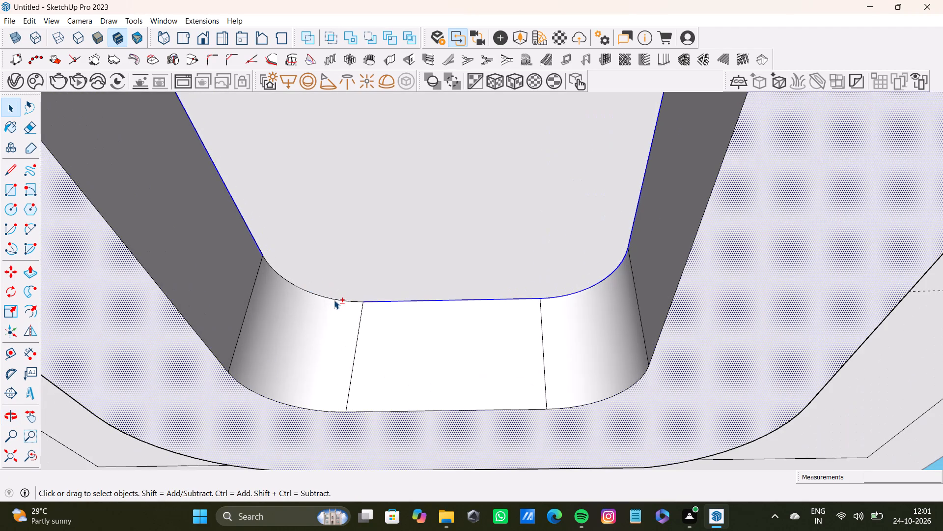
shift+click(337, 301)
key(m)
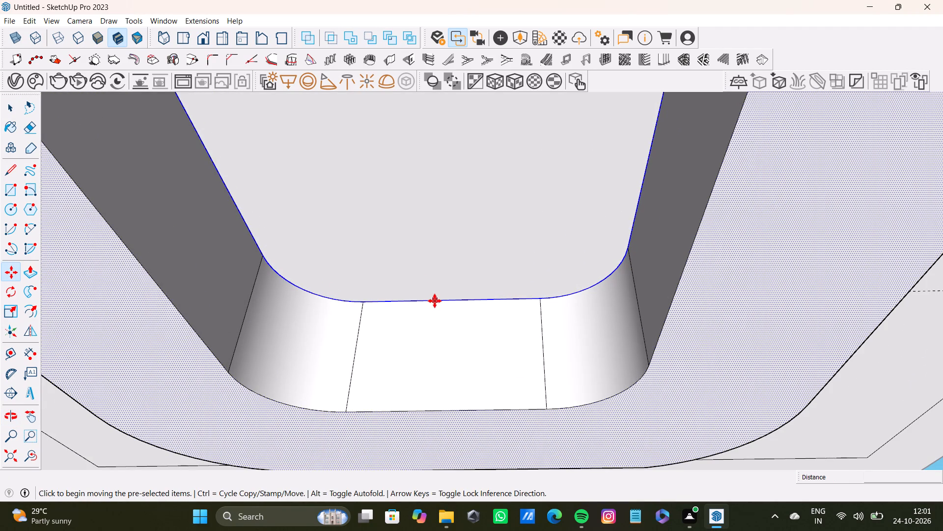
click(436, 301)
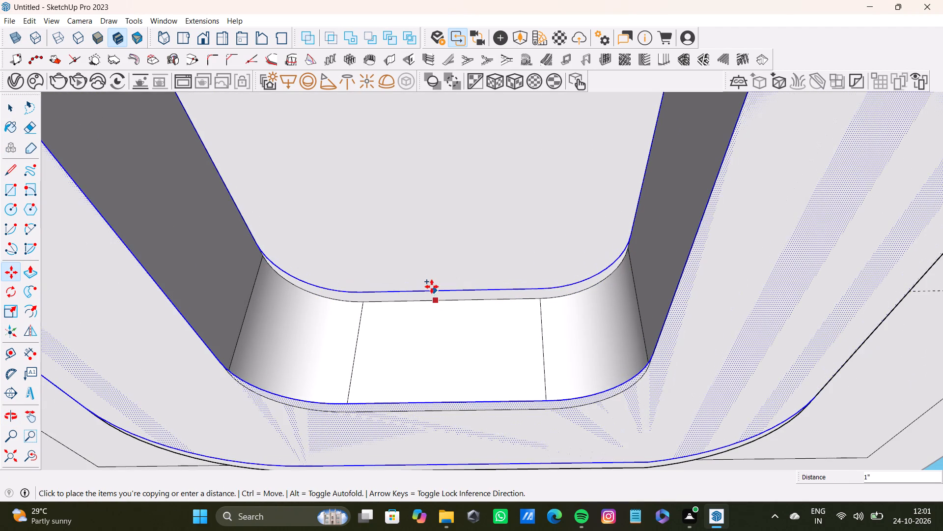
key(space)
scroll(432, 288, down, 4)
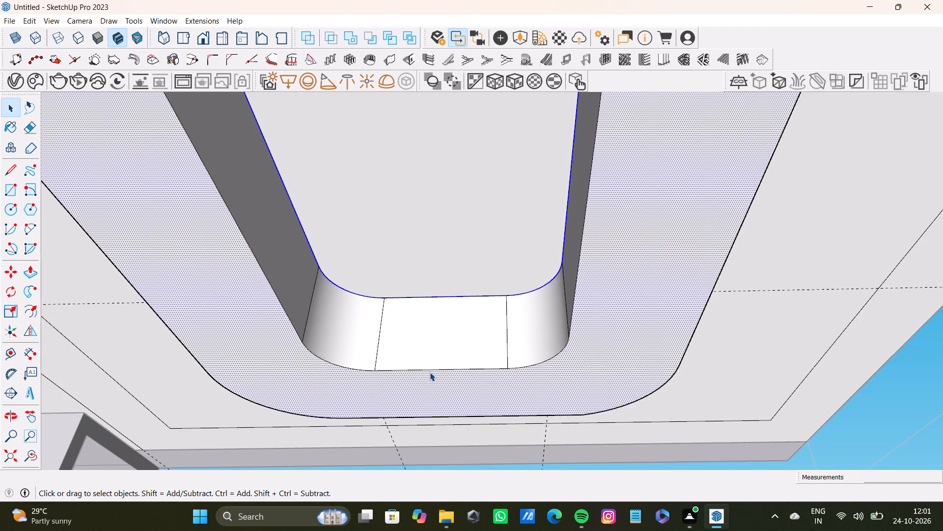
Leave the ring's underside face out of the selection and copy the opening's upper edge loop 2" straight down along its inner walls.
shift+click(429, 398)
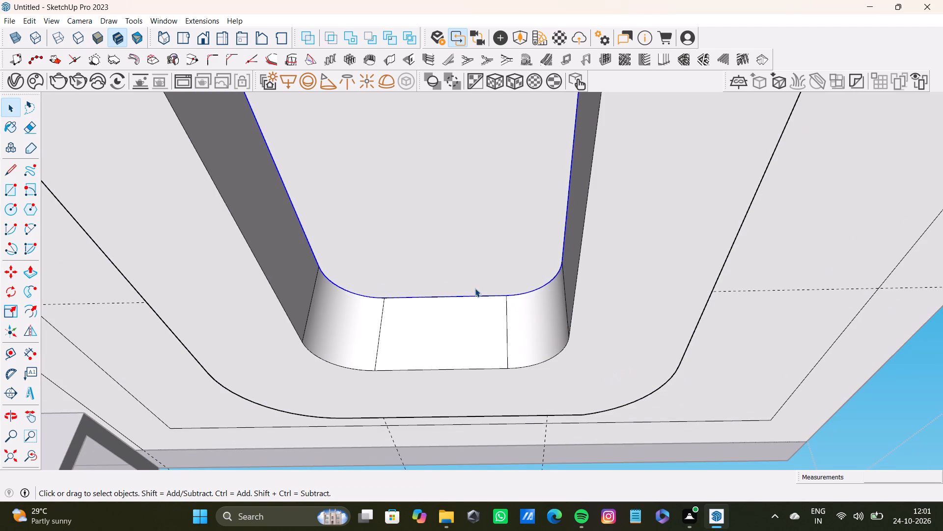
key(m)
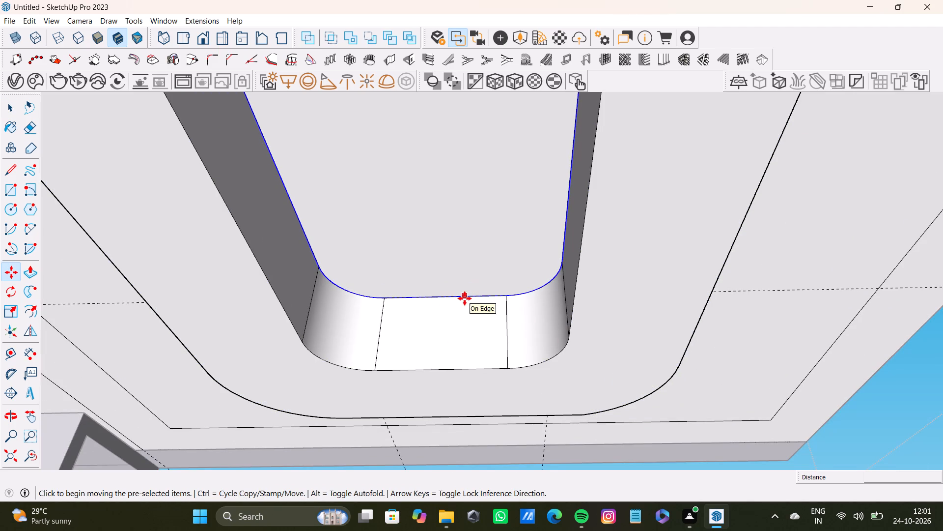
ctrl+click(465, 298)
scroll(468, 278, down, 4)
middle_drag(468, 279, 553, 321)
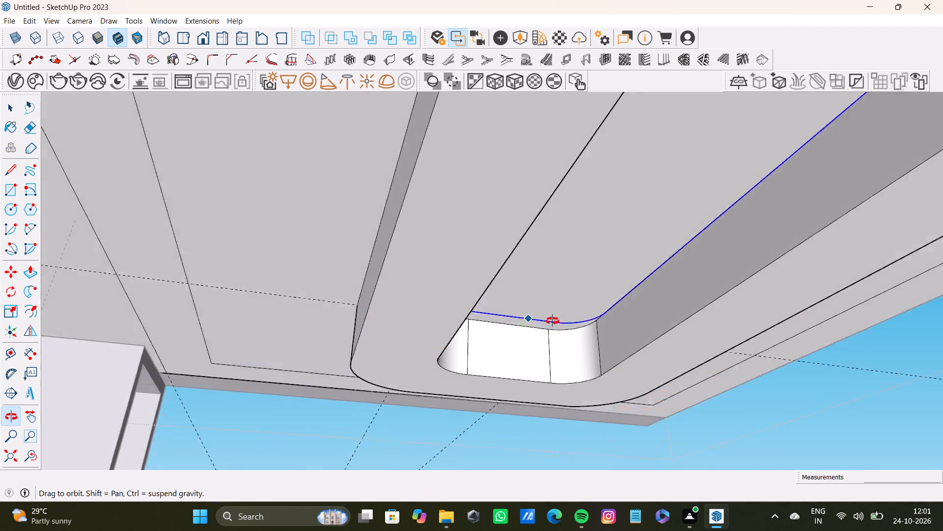
middle_drag(553, 321, 325, 221)
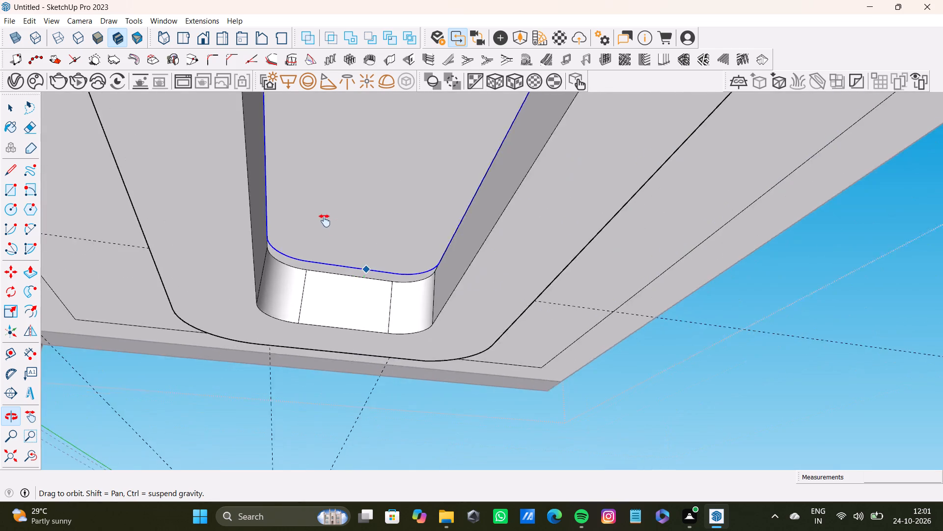
middle_drag(325, 221, 466, 243)
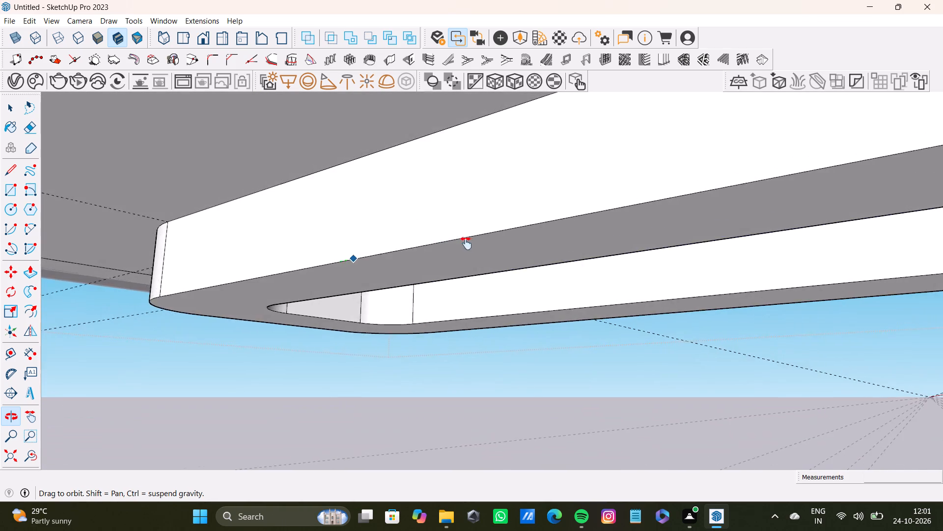
middle_drag(466, 243, 420, 108)
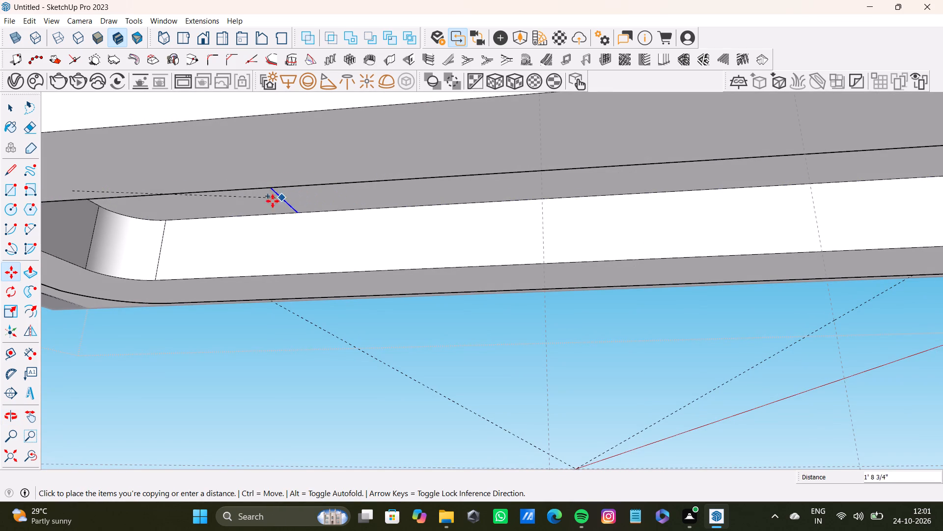
shift+middle_drag(157, 220, 273, 193)
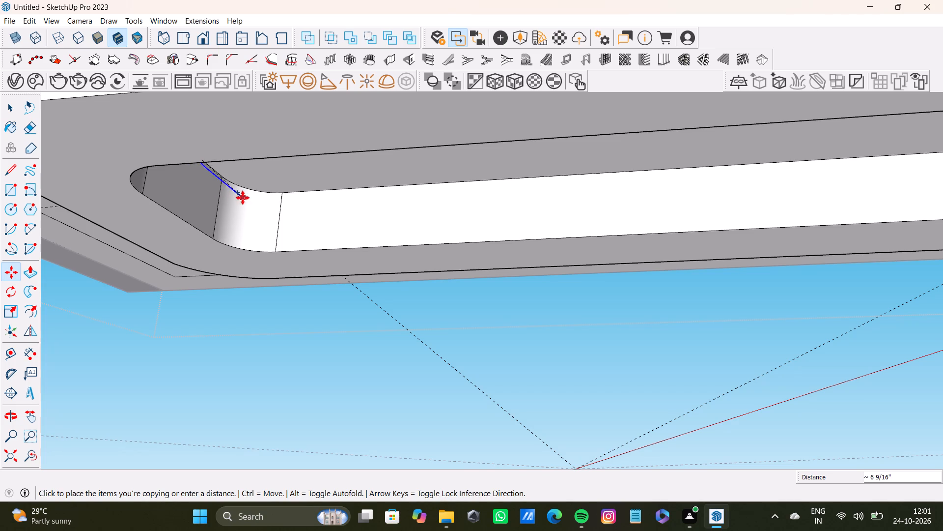
scroll(274, 209, down, 7)
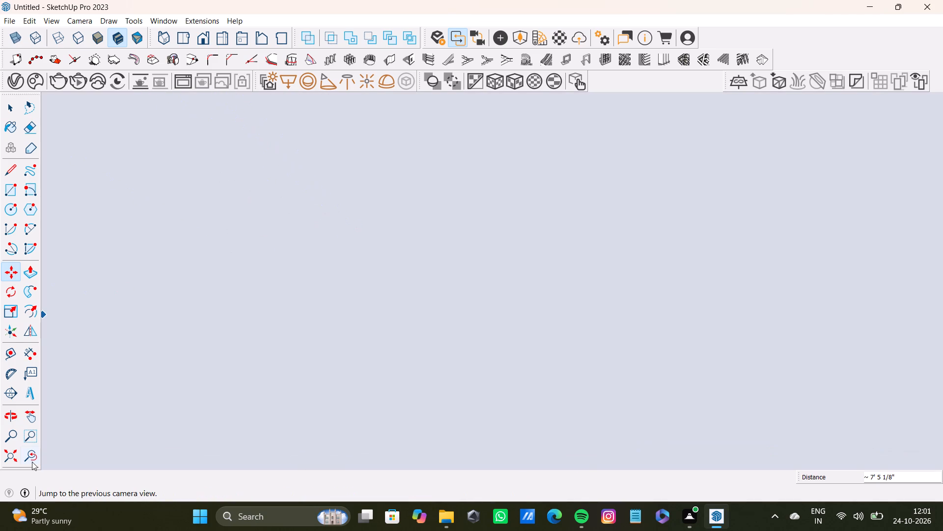
click(32, 460)
middle_drag(386, 255, 484, 314)
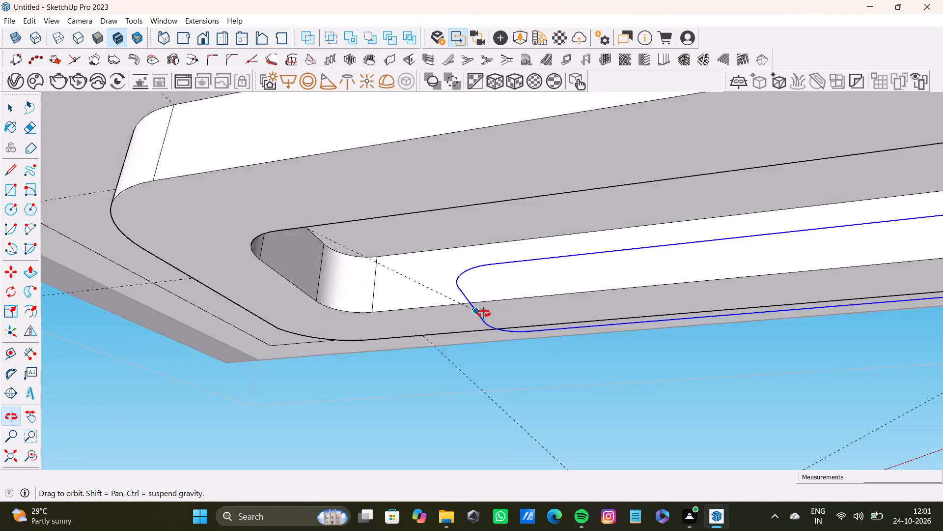
middle_drag(484, 314, 298, 287)
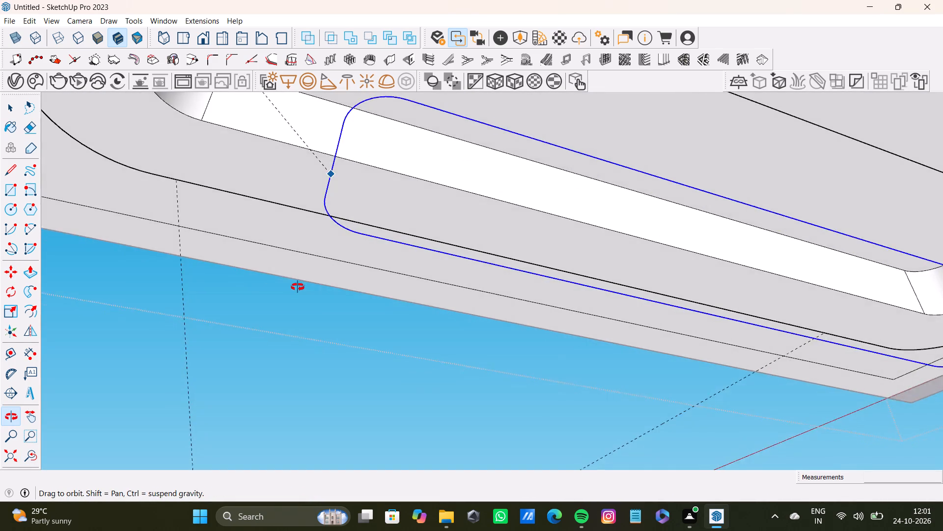
middle_drag(298, 287, 280, 362)
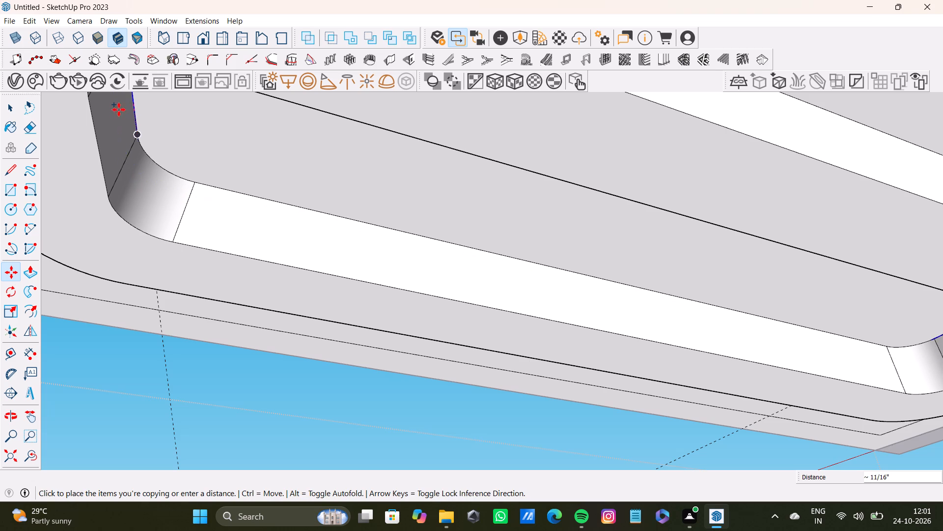
middle_drag(132, 108, 127, 185)
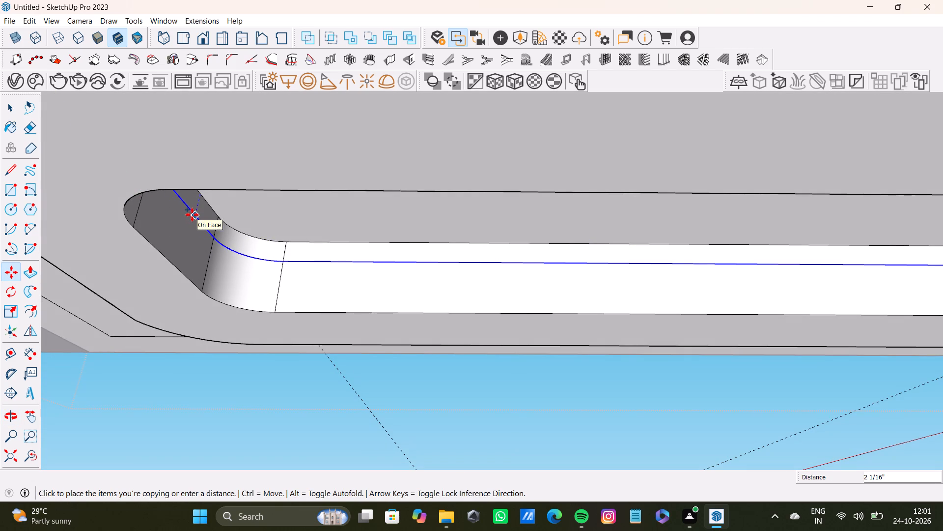
key(Up)
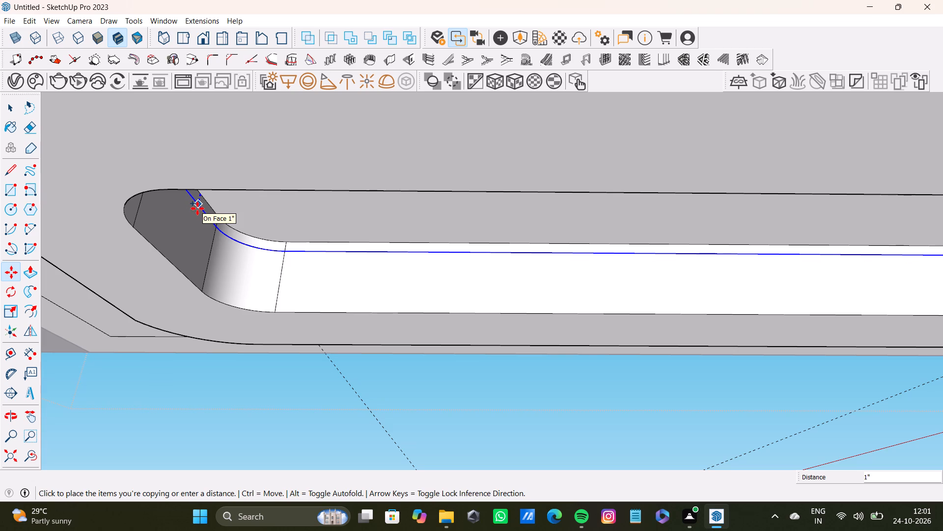
text(2")
key(Return)
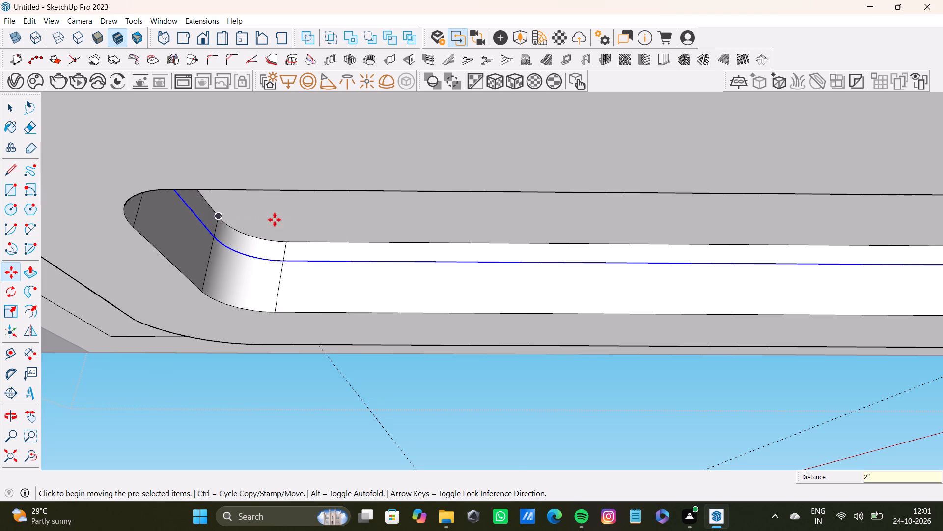
Add the ceiling ring's lower outer front edge, the adjoining corner arc and the short end edge beside it to the selection.
scroll(385, 242, down, 7)
key(space)
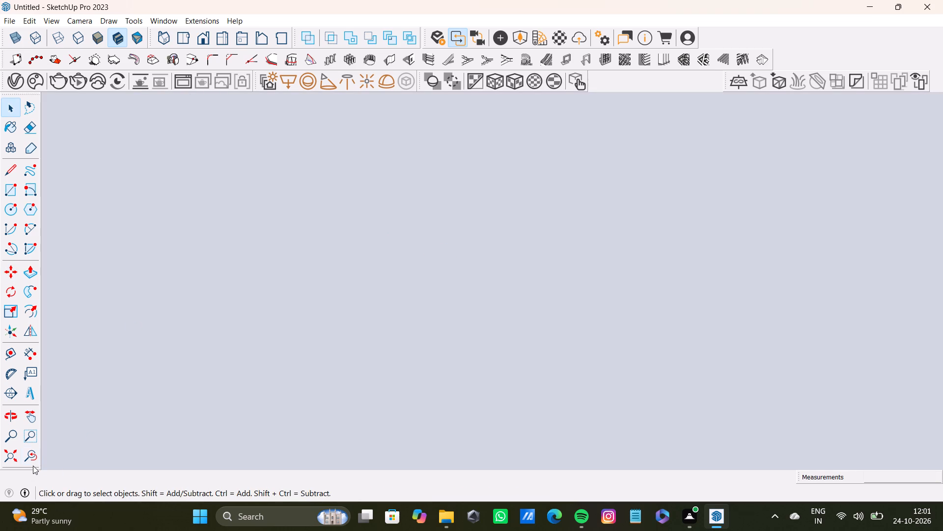
click(33, 459)
click(11, 454)
middle_drag(595, 311, 83, 324)
scroll(83, 324, down, 1)
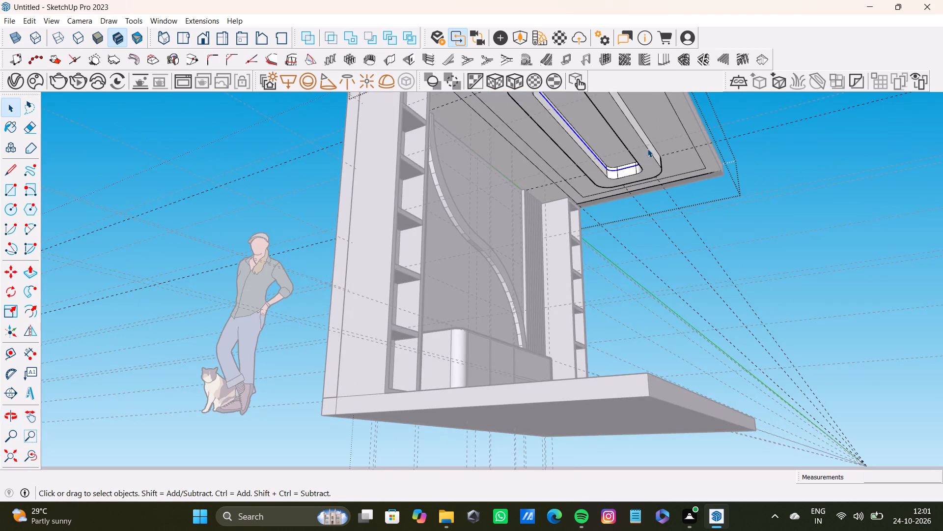
scroll(647, 148, down, 4)
shift+middle_drag(628, 196, 415, 264)
scroll(534, 206, up, 7)
shift+middle_drag(544, 223, 539, 312)
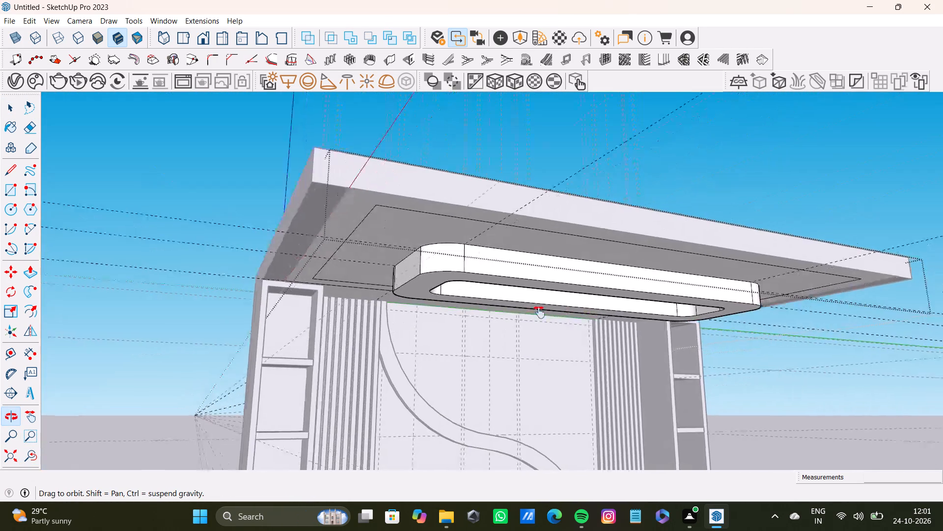
shift+middle_drag(539, 312, 510, 278)
scroll(526, 228, up, 8)
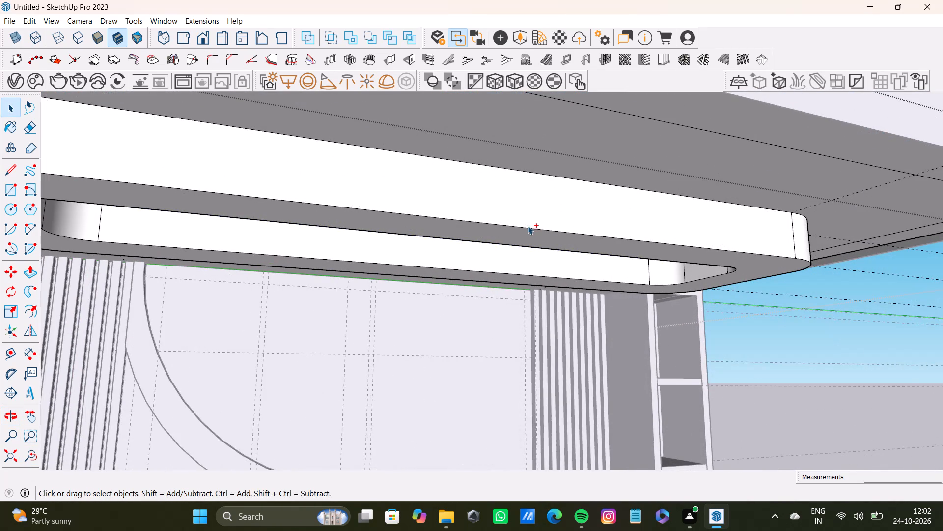
shift+click(528, 226)
shift+click(537, 227)
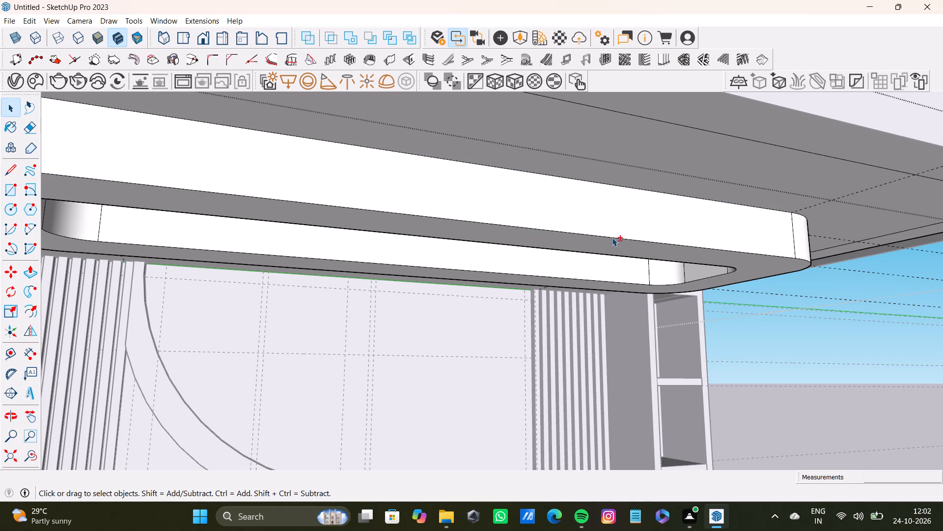
shift+click(612, 237)
shift+middle_drag(750, 254, 405, 227)
shift+scroll(397, 248, up, 3)
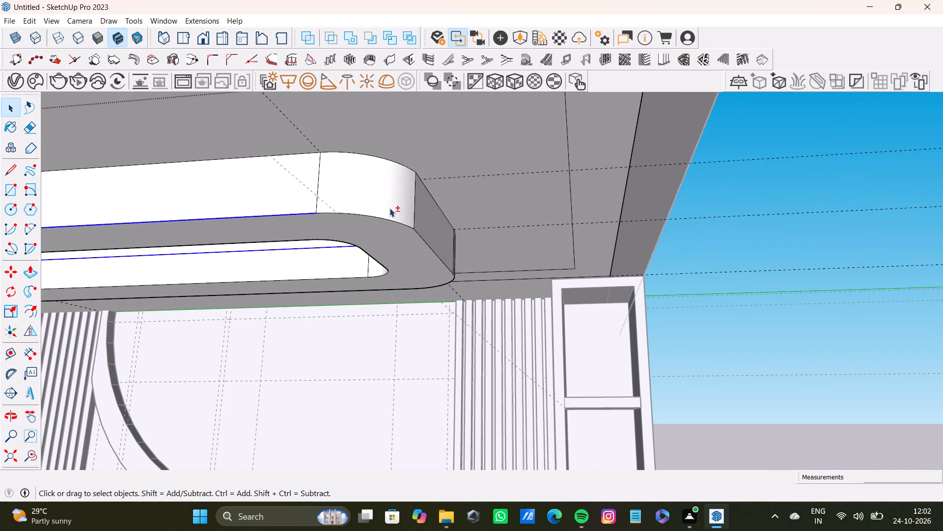
shift+click(389, 220)
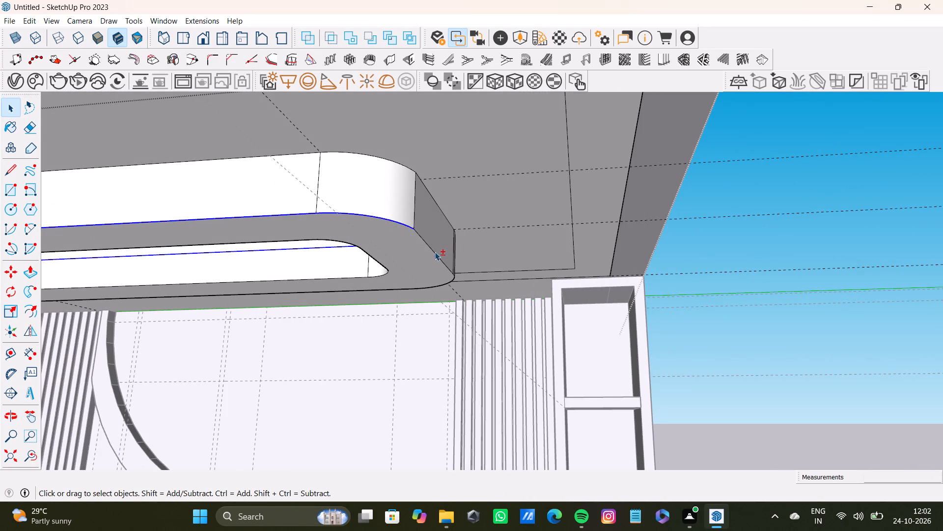
shift+click(435, 252)
Add the ring's lower outer edge on the wall-unit side and the corner arcs at both its ends to the selection.
middle_drag(563, 283, 307, 265)
shift+middle_drag(308, 289, 448, 257)
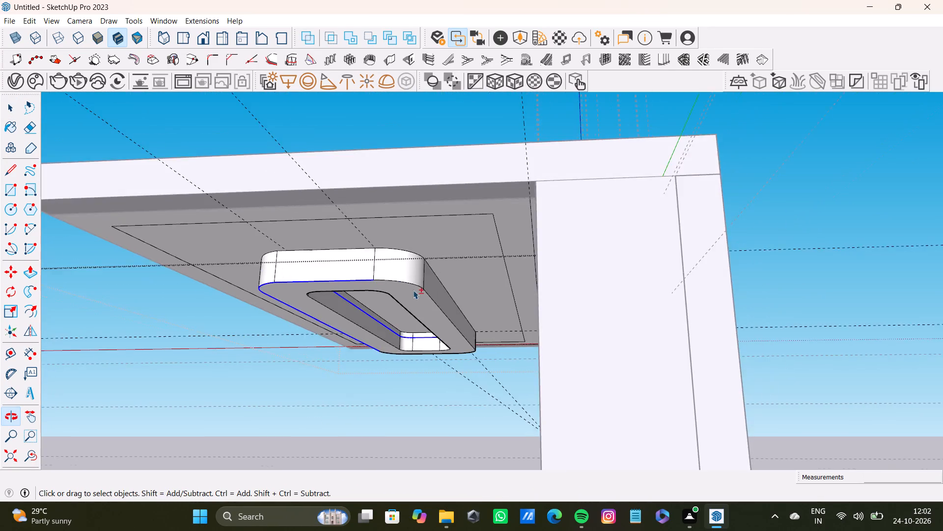
shift+scroll(412, 290, up, 3)
shift+click(410, 282)
shift+click(437, 298)
shift+middle_drag(484, 327, 517, 181)
shift+scroll(493, 313, up, 5)
middle_drag(474, 334, 453, 427)
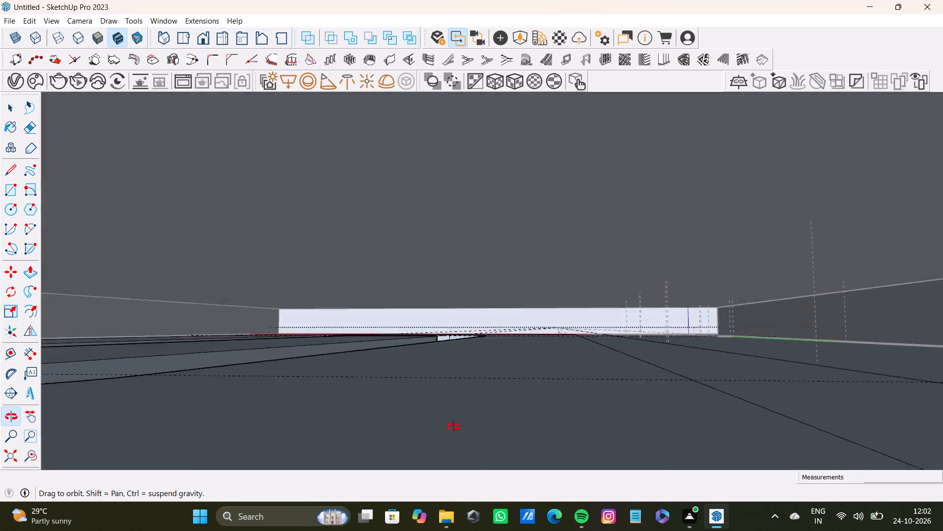
middle_drag(453, 427, 474, 295)
scroll(487, 314, up, 2)
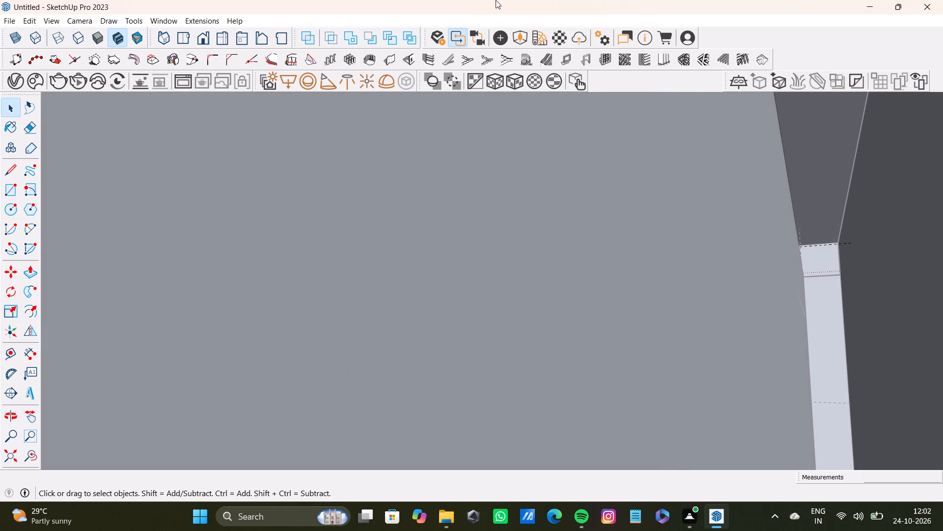
click(34, 453)
click(13, 456)
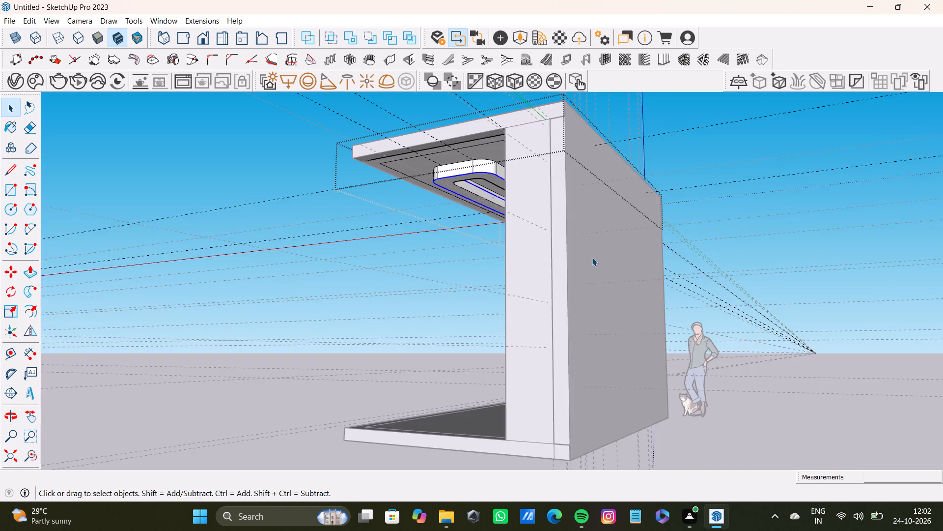
scroll(593, 256, up, 1)
shift+middle_drag(593, 256, 618, 266)
shift+scroll(536, 216, up, 18)
shift+middle_drag(505, 181, 702, 249)
scroll(688, 260, up, 20)
scroll(688, 260, up, 1)
middle_drag(629, 250, 578, 248)
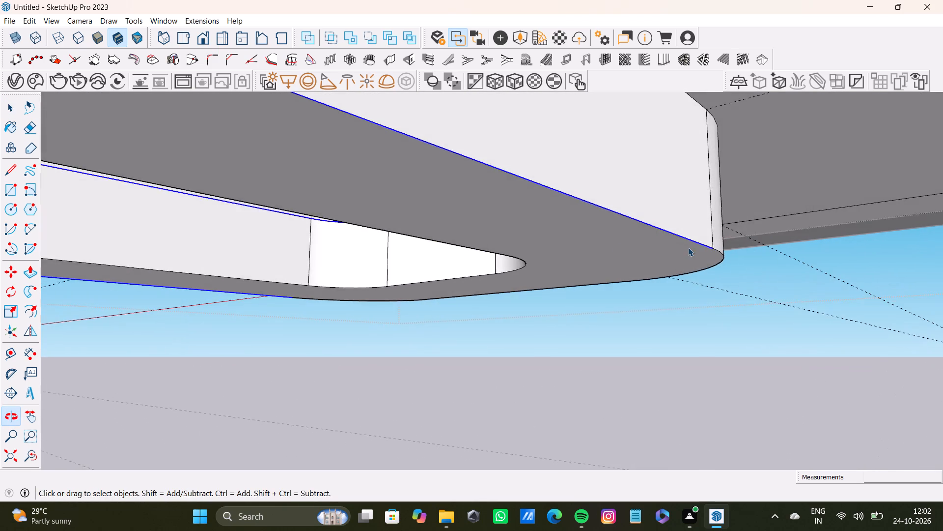
shift+scroll(688, 247, up, 6)
shift+click(730, 254)
Add the last short end edge and front corner arc, and copy the ring's lower outer edge loop 2" straight up its outer walls.
middle_drag(540, 303, 585, 286)
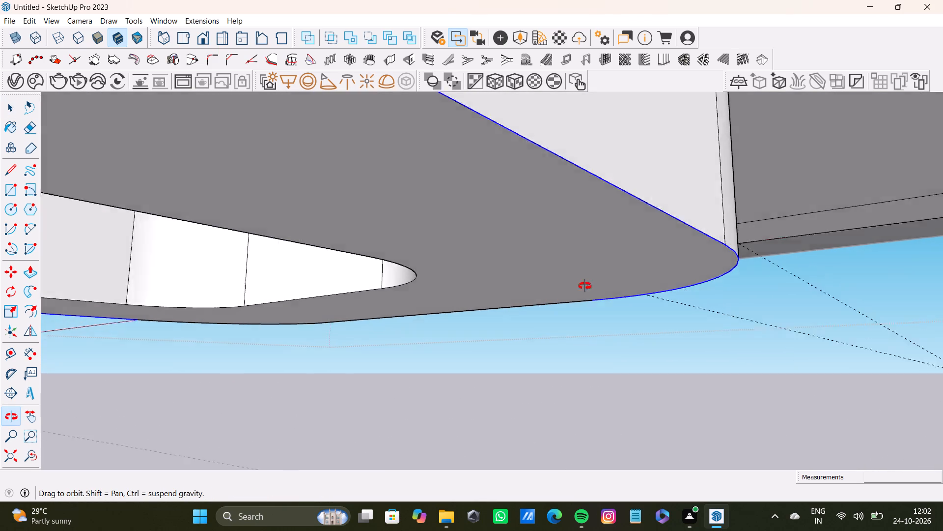
middle_drag(585, 286, 940, 286)
scroll(582, 334, down, 9)
middle_drag(499, 332, 772, 308)
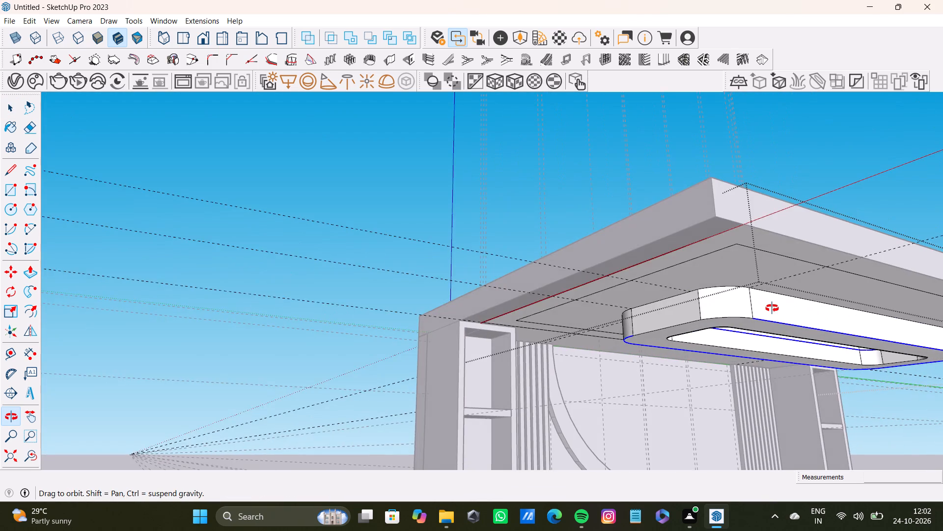
middle_drag(772, 308, 711, 281)
shift+scroll(534, 288, up, 8)
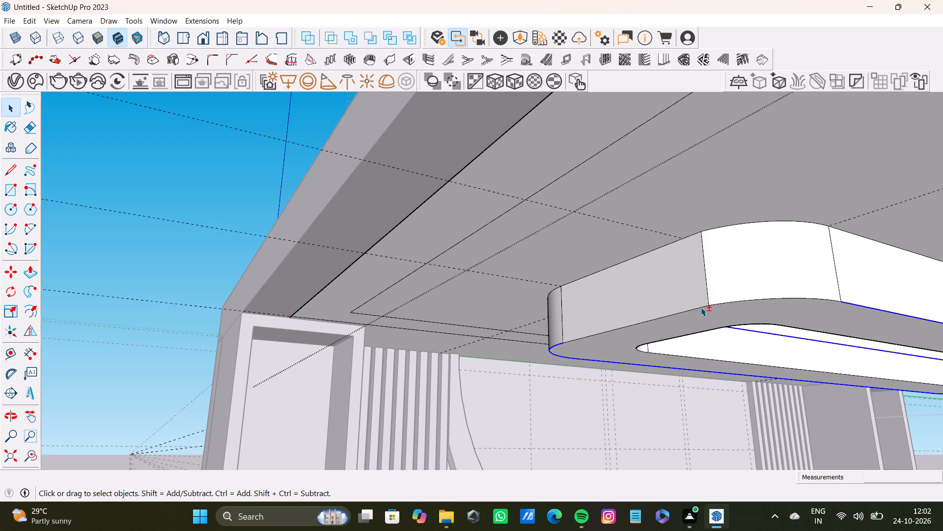
shift+click(701, 307)
shift+click(734, 300)
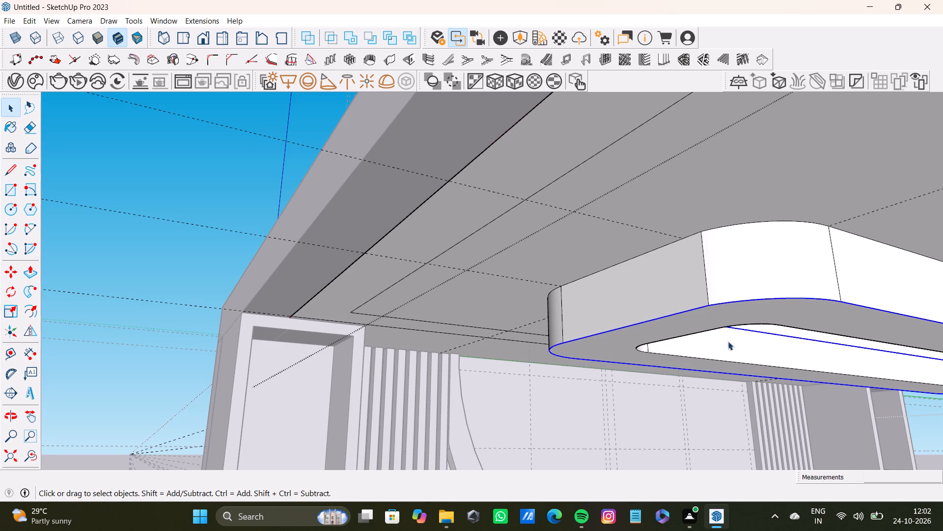
key(m)
ctrl+click(753, 300)
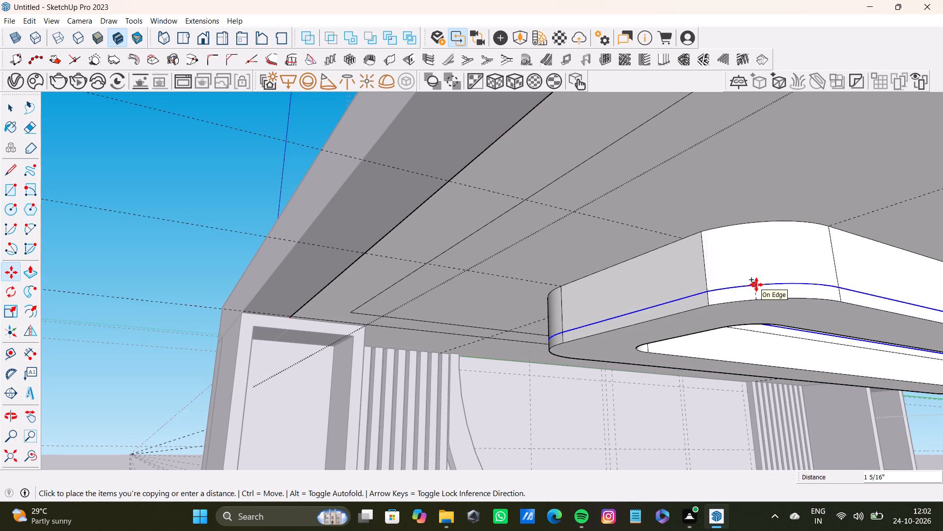
text(2")
key(Return)
key(space)
Select the 2" strip faces and their lower edges on the ring's long front side, left front corner and left short end.
scroll(756, 285, down, 12)
shift+middle_drag(759, 327, 506, 312)
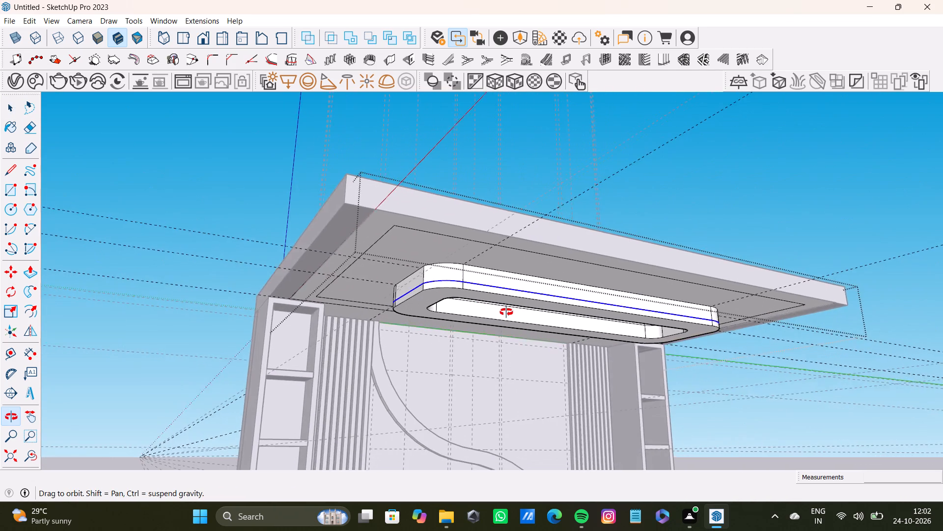
shift+middle_drag(506, 312, 505, 312)
scroll(491, 291, up, 6)
key(space)
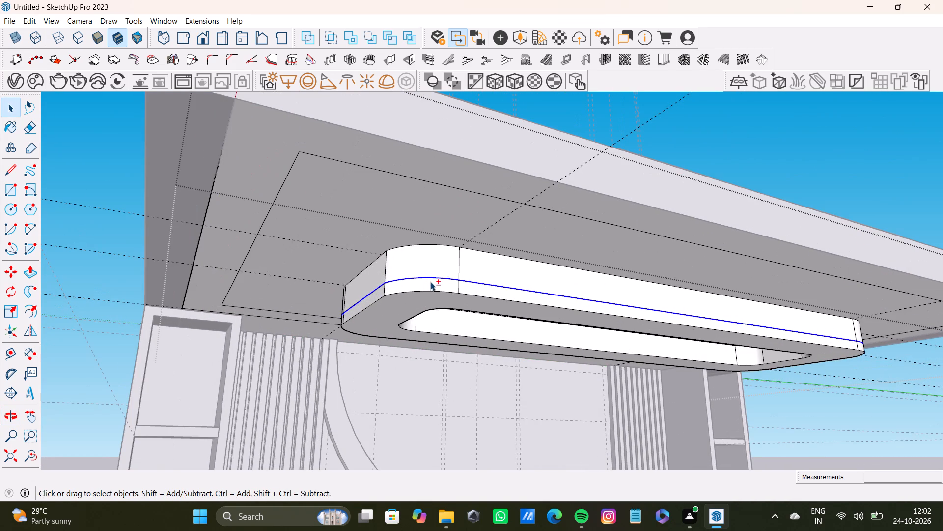
shift+click(431, 283)
shift+click(445, 292)
shift+click(475, 288)
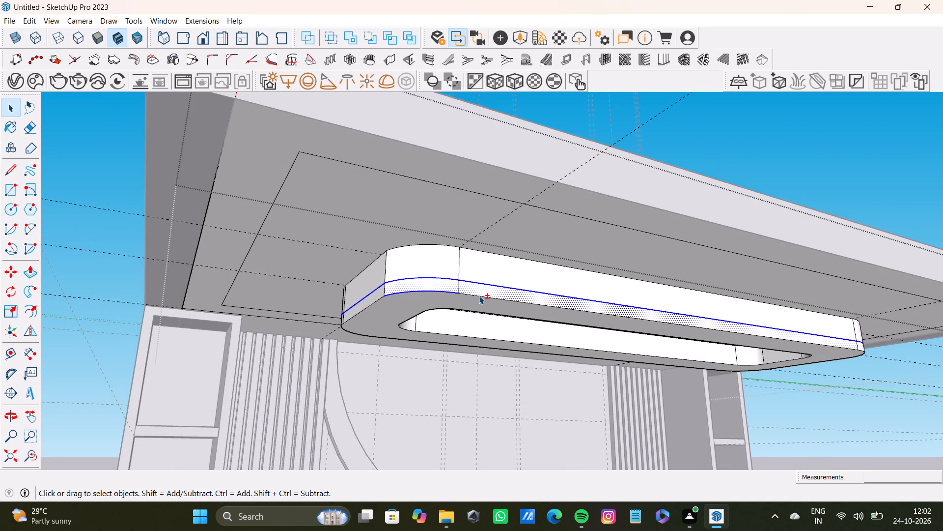
shift+click(479, 295)
shift+click(377, 294)
shift+click(381, 298)
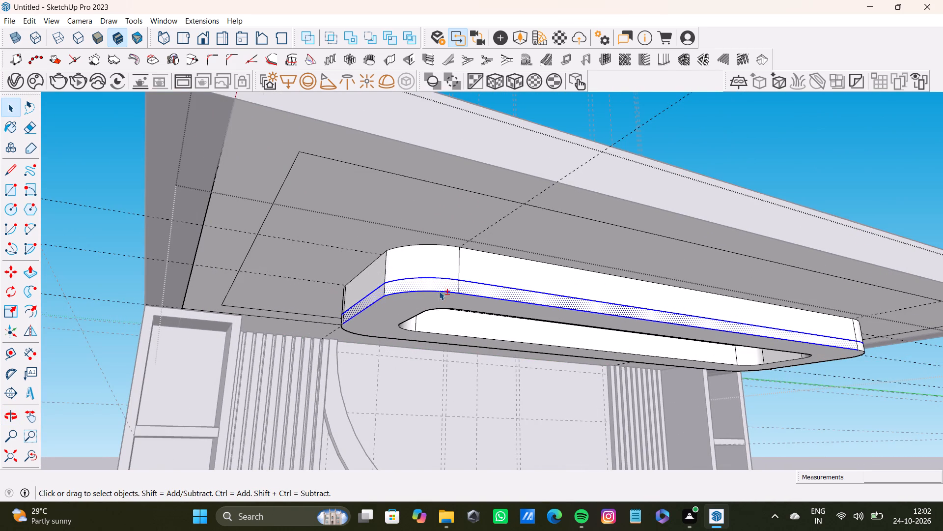
Add the 2" strip faces and lower edges on the other front corner, short end, adjoining back corner and long back side.
shift+scroll(439, 291, down, 4)
shift+middle_drag(721, 345, 399, 315)
scroll(447, 271, up, 10)
shift+click(528, 261)
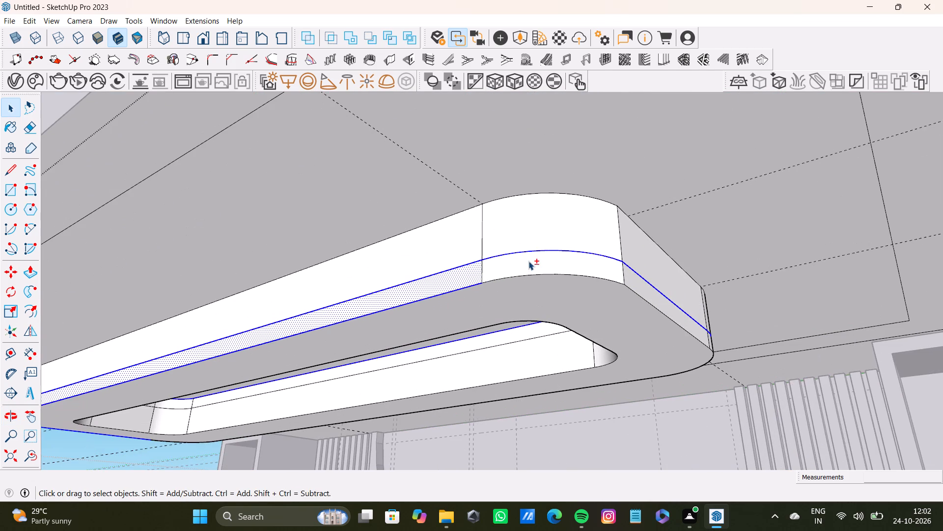
shift+click(543, 274)
shift+middle_drag(617, 276, 236, 284)
shift+scroll(347, 335, up, 3)
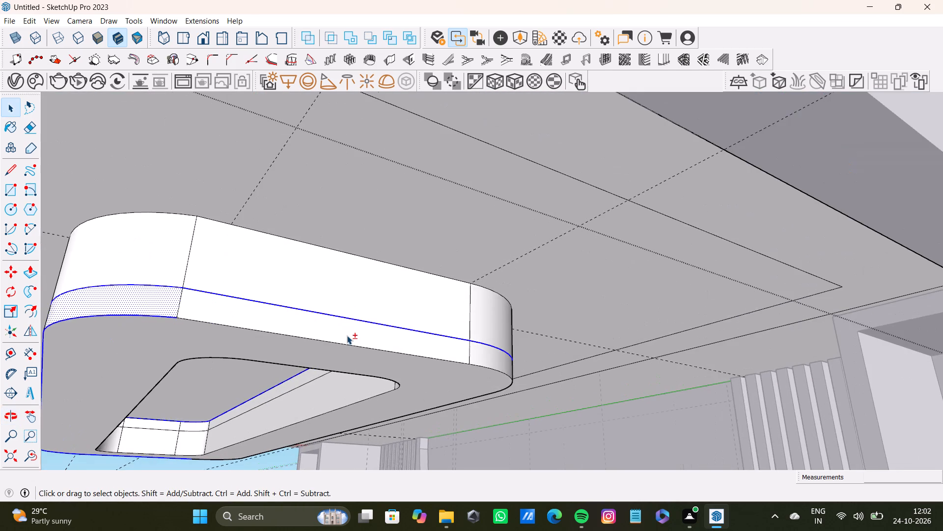
shift+click(348, 332)
shift+click(356, 344)
shift+middle_drag(522, 373, 295, 349)
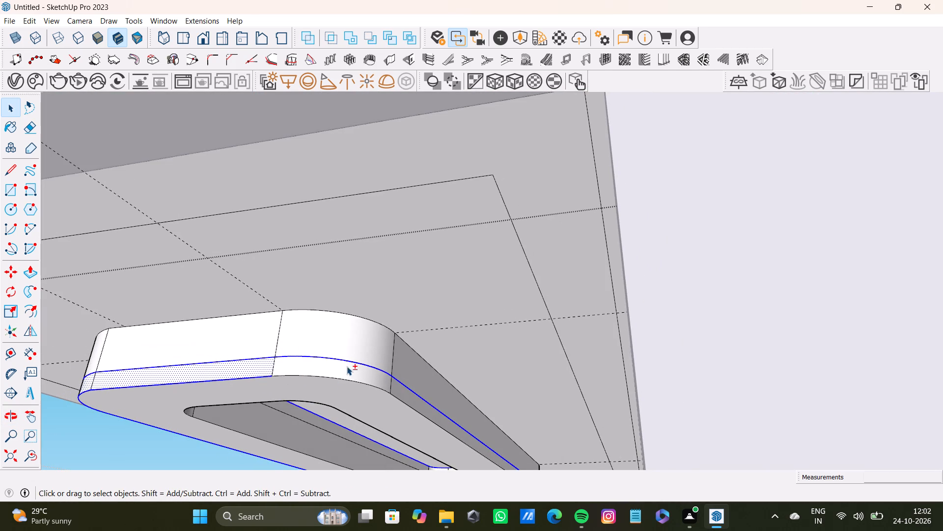
shift+click(347, 366)
shift+click(354, 381)
shift+click(399, 391)
shift+click(402, 401)
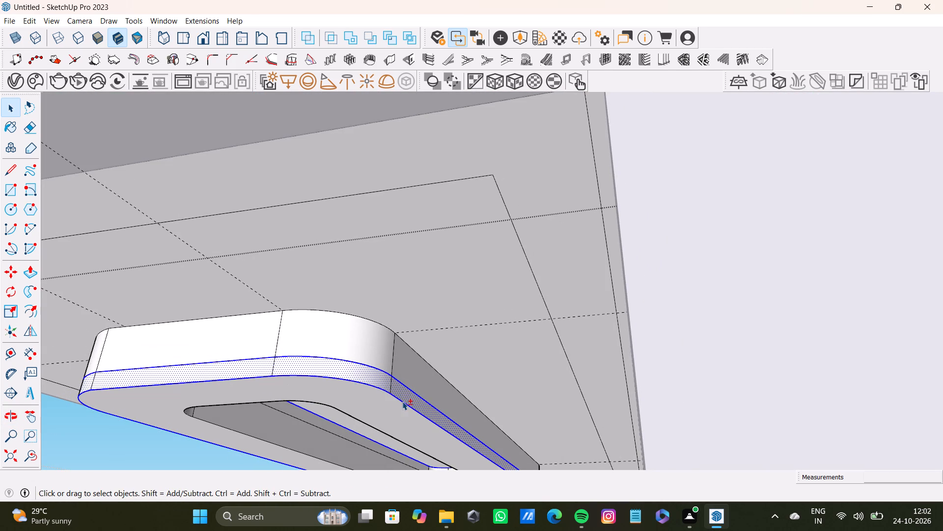
Add the strip face and lower edge at the remaining back corner, make the selection a group, and clear the selection.
middle_drag(418, 398, 552, 343)
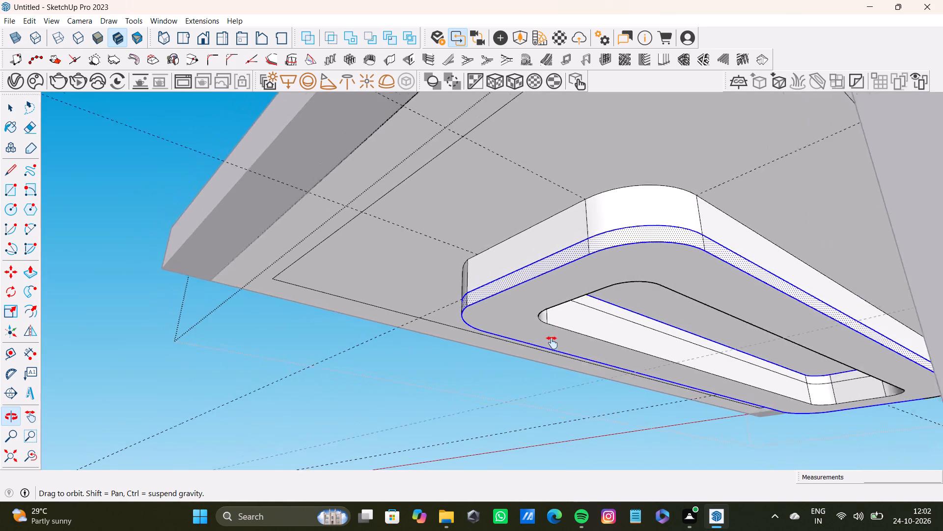
middle_drag(552, 343, 542, 340)
shift+scroll(749, 314, up, 7)
shift+middle_drag(719, 295, 566, 140)
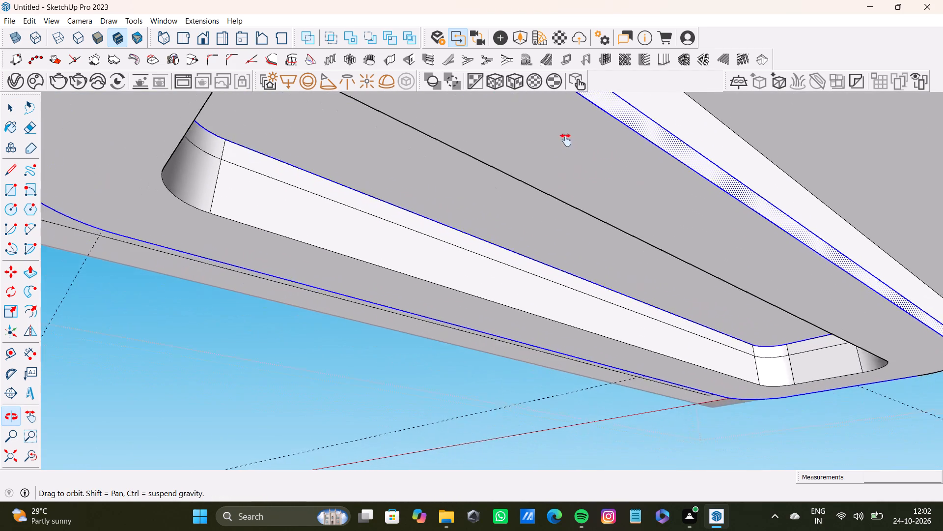
shift+middle_drag(566, 140, 903, 227)
scroll(518, 302, down, 4)
shift+middle_drag(436, 287, 743, 303)
middle_drag(659, 309, 901, 334)
scroll(686, 315, up, 4)
shift+middle_drag(641, 300, 756, 301)
shift+scroll(667, 265, up, 8)
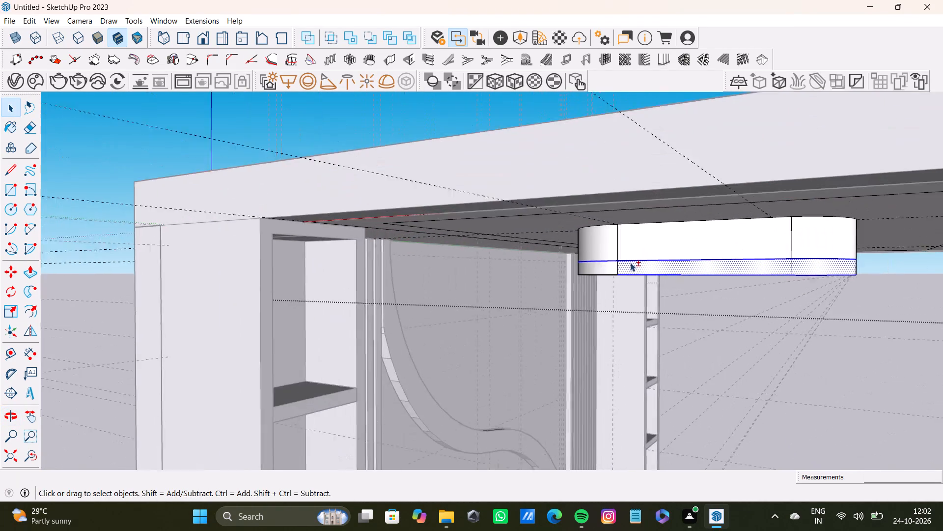
shift+scroll(630, 263, up, 4)
shift+click(600, 260)
shift+click(605, 260)
shift+click(605, 270)
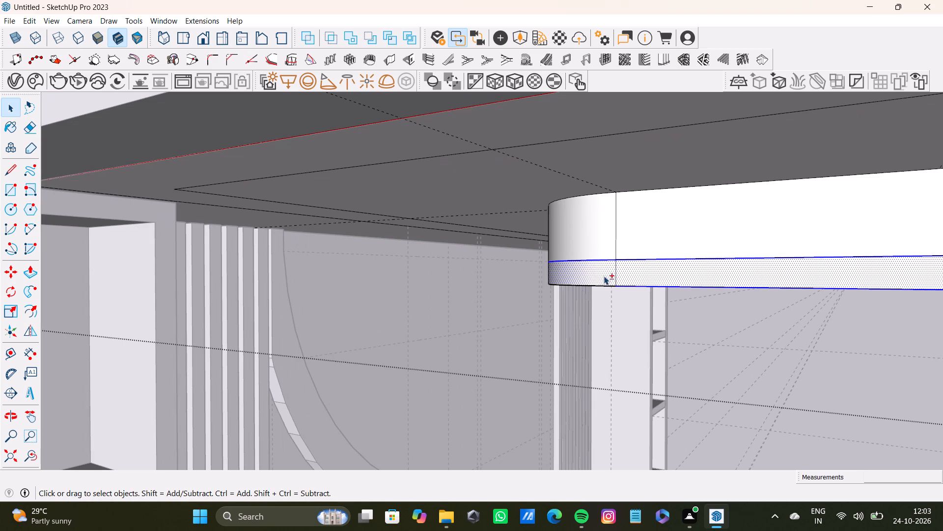
shift+click(599, 285)
scroll(592, 286, down, 2)
middle_drag(592, 286, 755, 298)
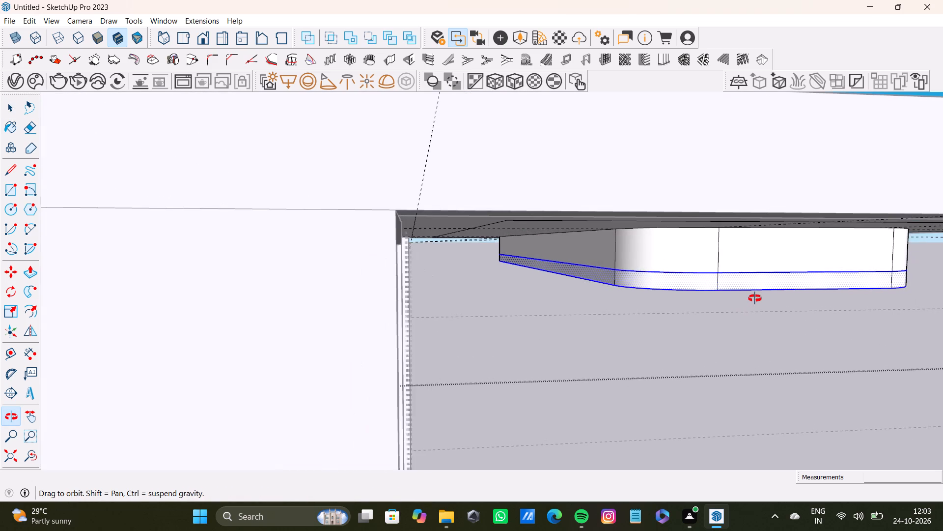
middle_drag(755, 298, 522, 294)
right_click(627, 291)
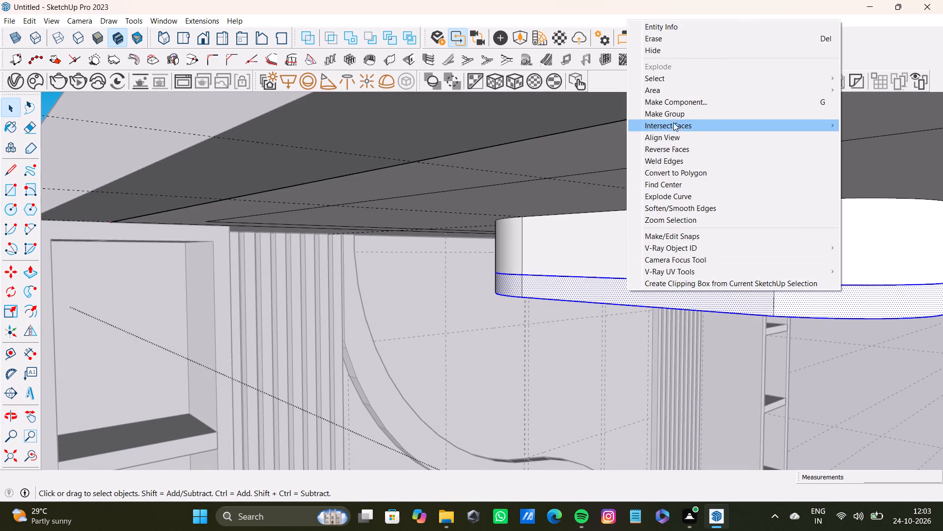
click(674, 117)
key(space)
scroll(569, 270, down, 14)
shift+middle_drag(617, 318, 466, 309)
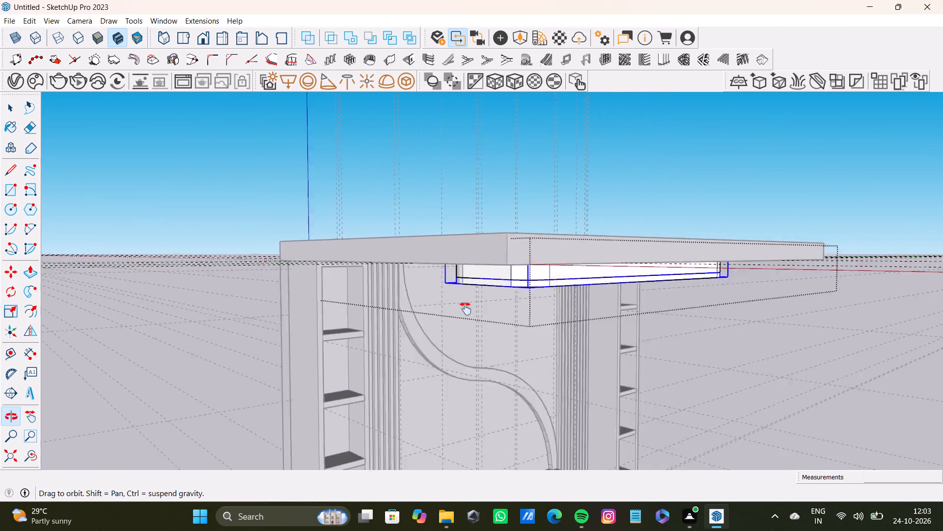
shift+middle_drag(466, 309, 374, 192)
key(space)
click(468, 114)
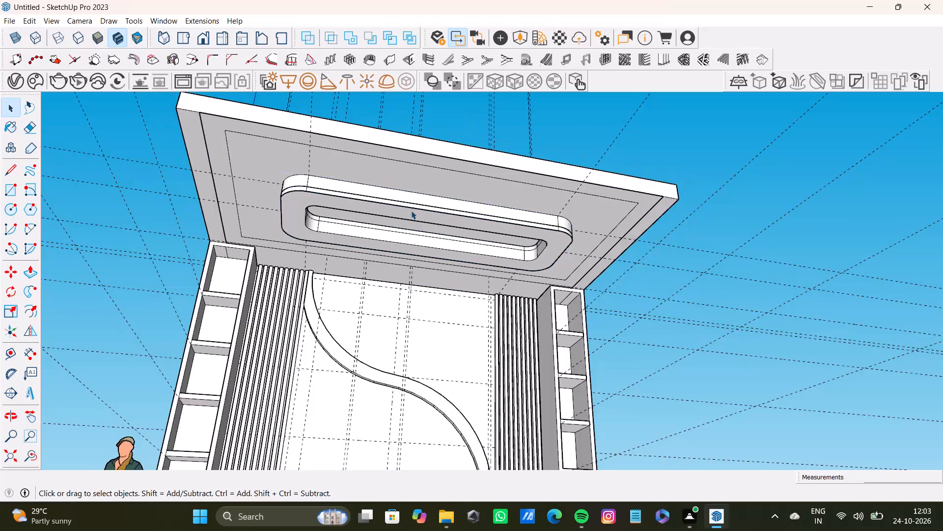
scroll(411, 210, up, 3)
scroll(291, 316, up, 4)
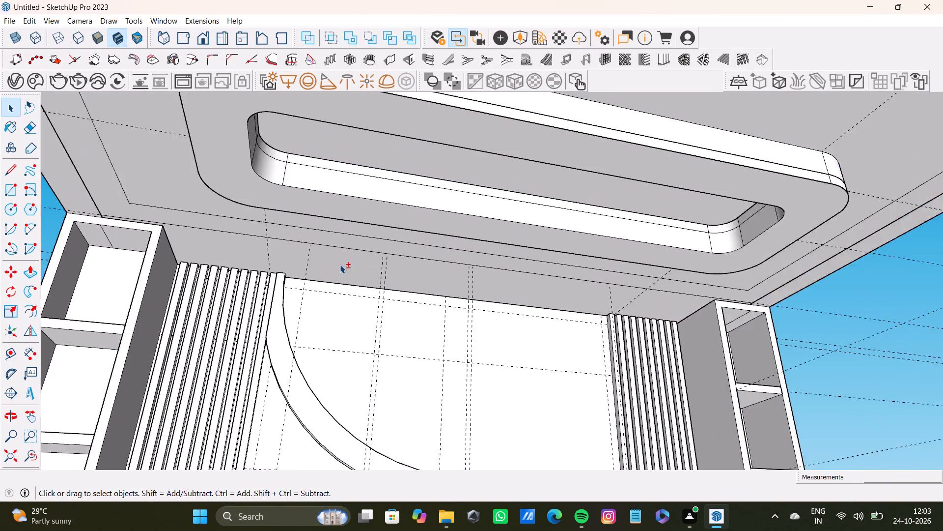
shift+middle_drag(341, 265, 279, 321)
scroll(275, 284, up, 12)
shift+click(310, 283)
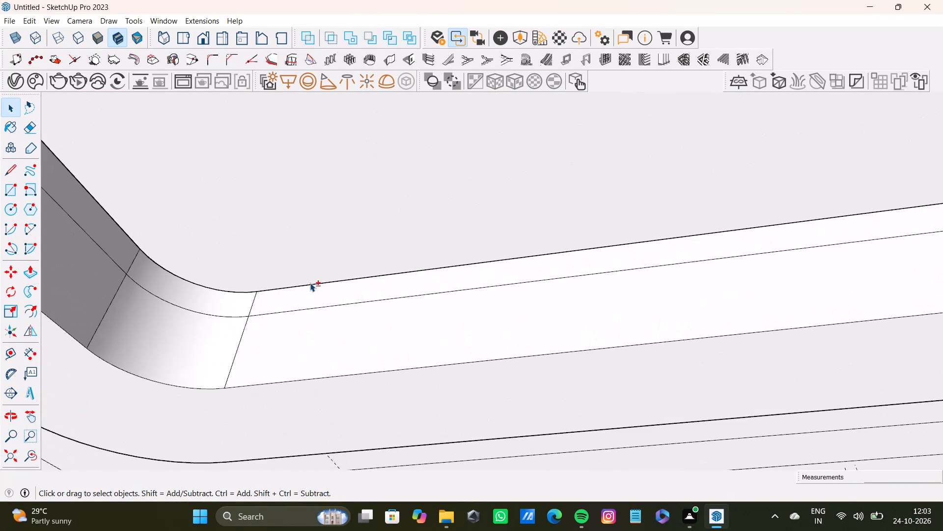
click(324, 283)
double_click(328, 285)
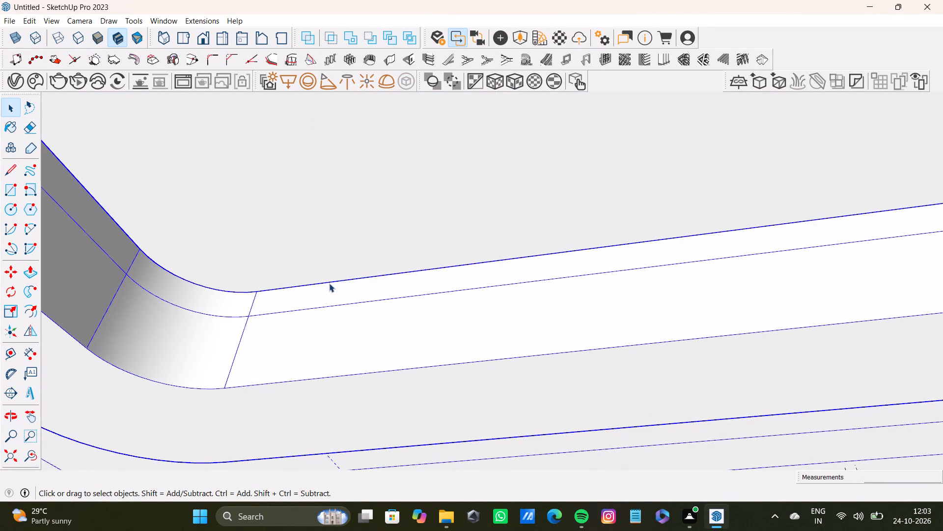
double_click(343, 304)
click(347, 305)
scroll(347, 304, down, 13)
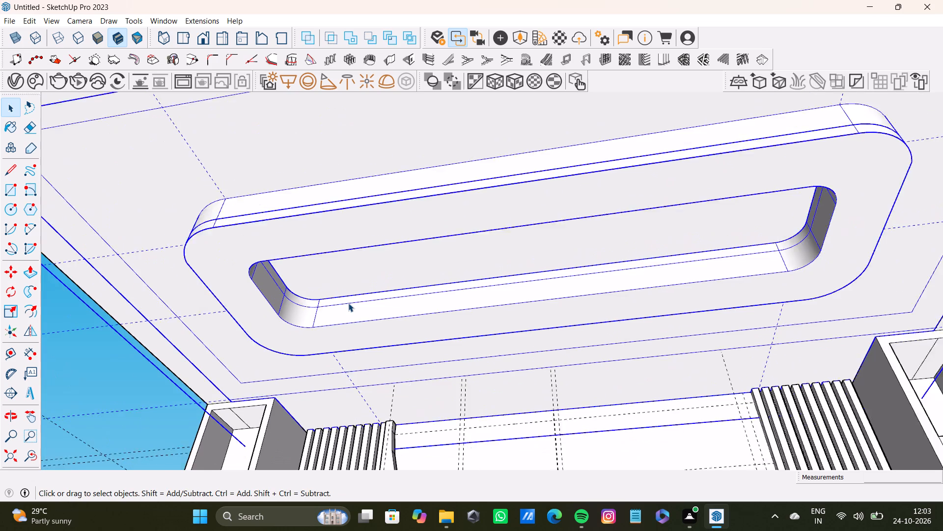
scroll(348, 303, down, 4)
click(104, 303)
Inside the ring group, select the 2" strip face and edges on the inner opening's long back side, left back corner and left short end.
double_click(342, 300)
click(347, 304)
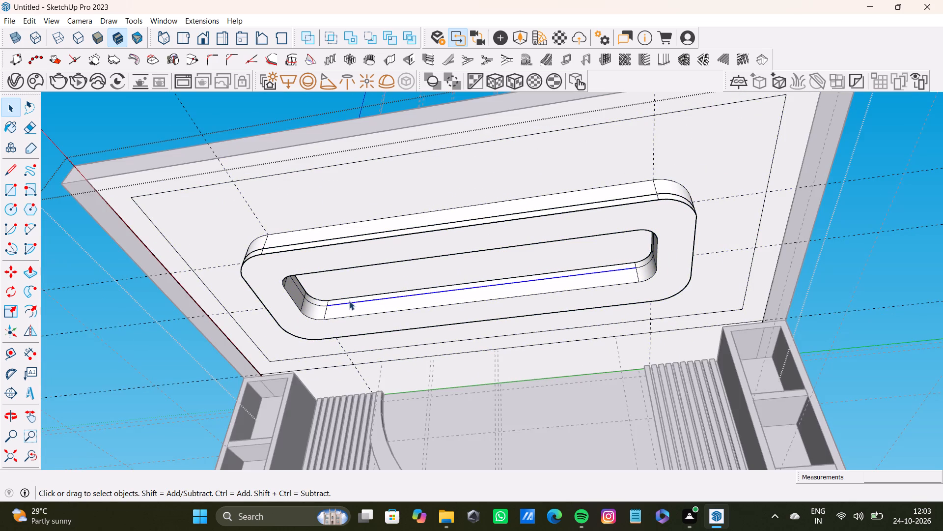
shift+scroll(351, 299, up, 7)
shift+click(344, 297)
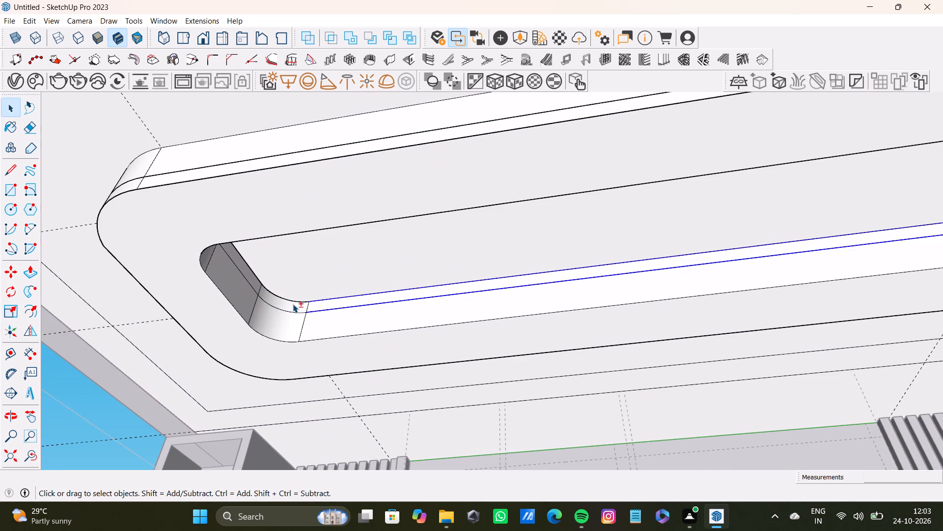
shift+click(293, 304)
shift+click(311, 306)
shift+click(287, 298)
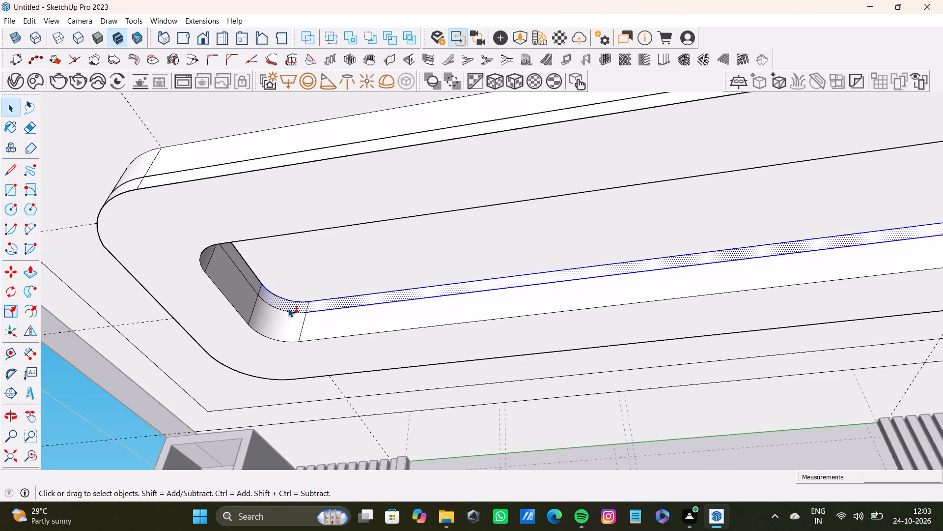
shift+click(289, 310)
middle_drag(397, 310, 152, 300)
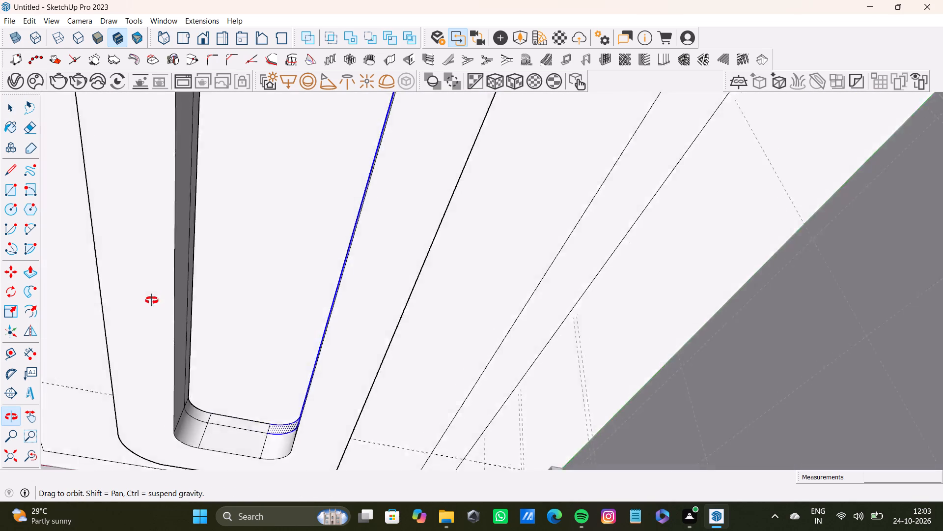
middle_drag(152, 300, 293, 248)
shift+scroll(364, 361, up, 10)
shift+click(354, 395)
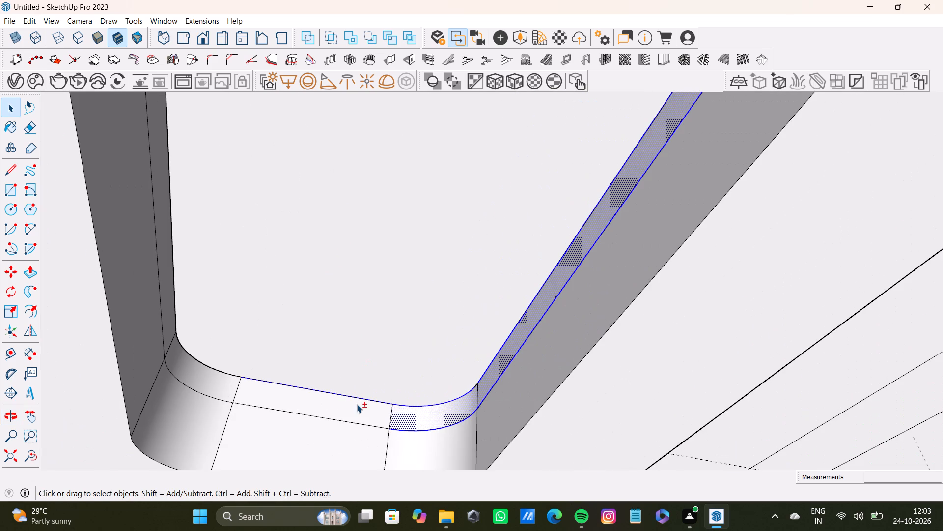
shift+click(357, 407)
shift+click(360, 424)
Add the 2" strip faces and edges at the opening's left front corner and along its long front side to the selection.
shift+scroll(364, 424, down, 4)
shift+middle_drag(361, 417, 352, 346)
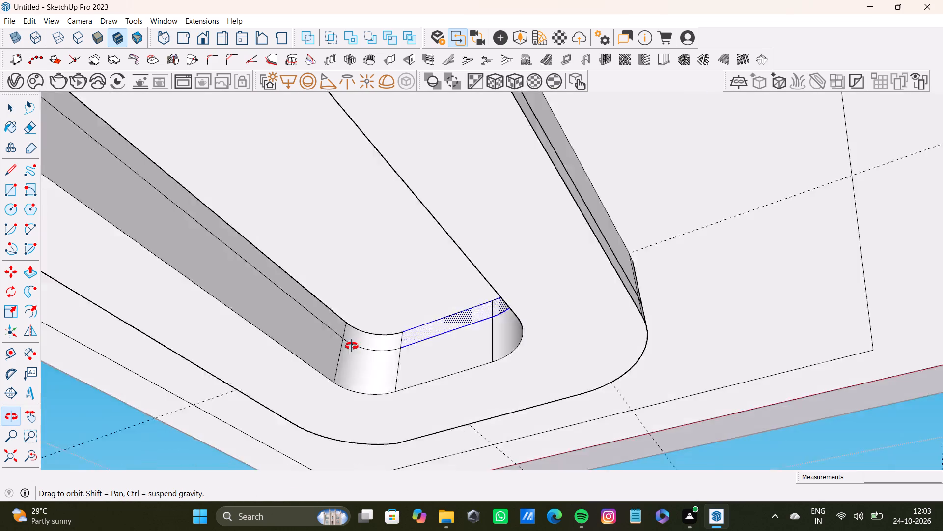
shift+middle_drag(352, 346, 335, 360)
shift+scroll(343, 362, up, 5)
shift+click(360, 364)
shift+click(373, 374)
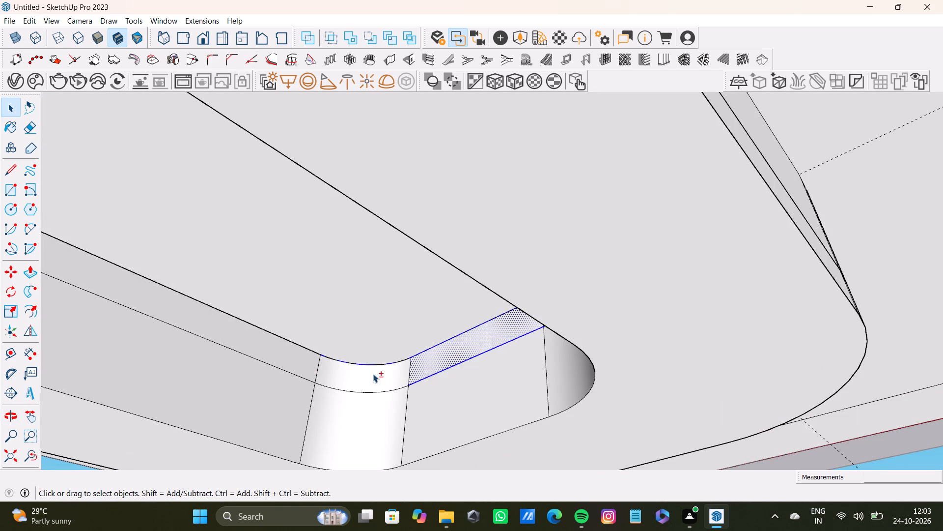
shift+click(373, 391)
shift+middle_drag(348, 383, 491, 382)
shift+scroll(505, 333, up, 3)
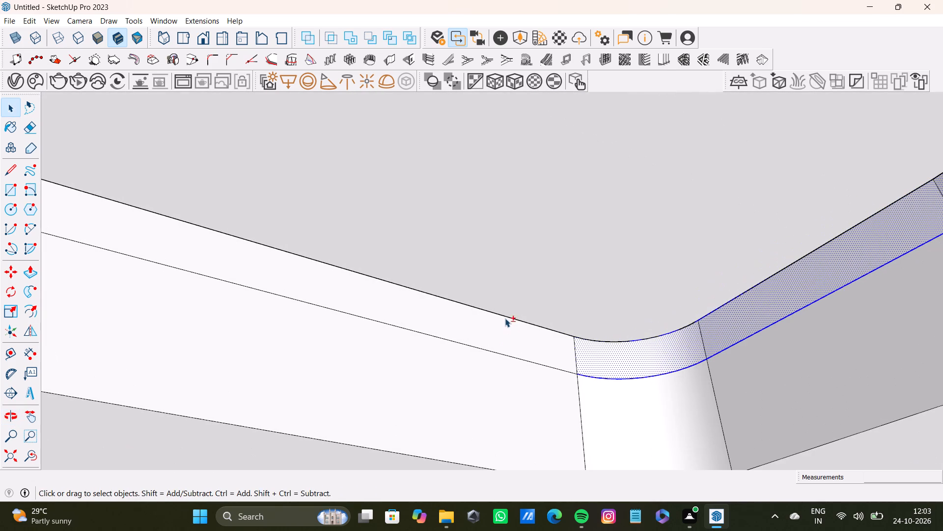
shift+click(507, 317)
shift+click(508, 339)
shift+click(508, 354)
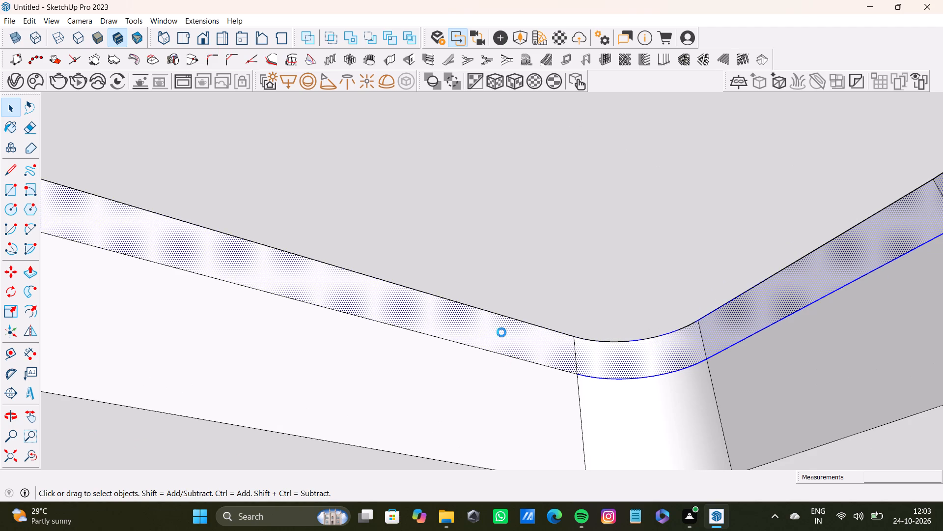
shift+click(515, 318)
shift+scroll(499, 321, down, 5)
shift+click(509, 319)
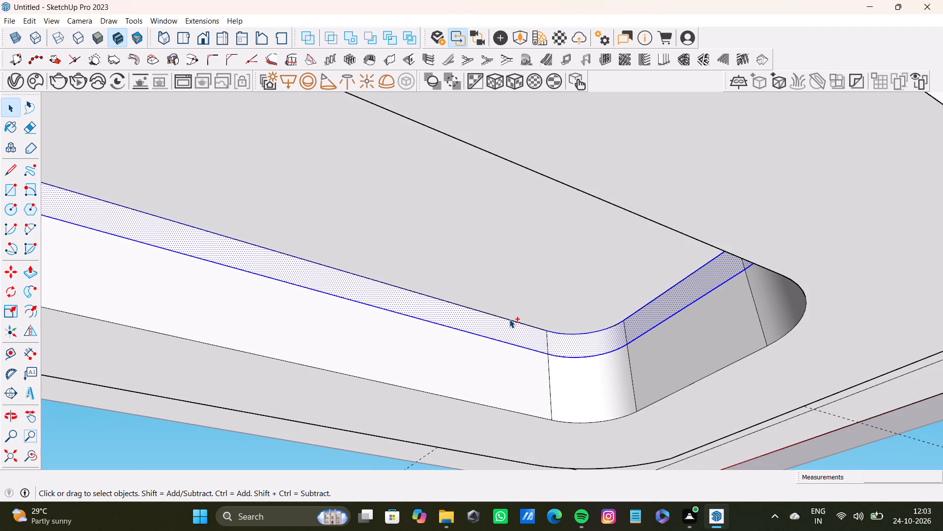
Add the 2" strip faces and edges of the opening's right short end and both adjoining corners to the selection.
shift+scroll(504, 322, down, 9)
shift+middle_click(501, 323)
shift+click(27, 449)
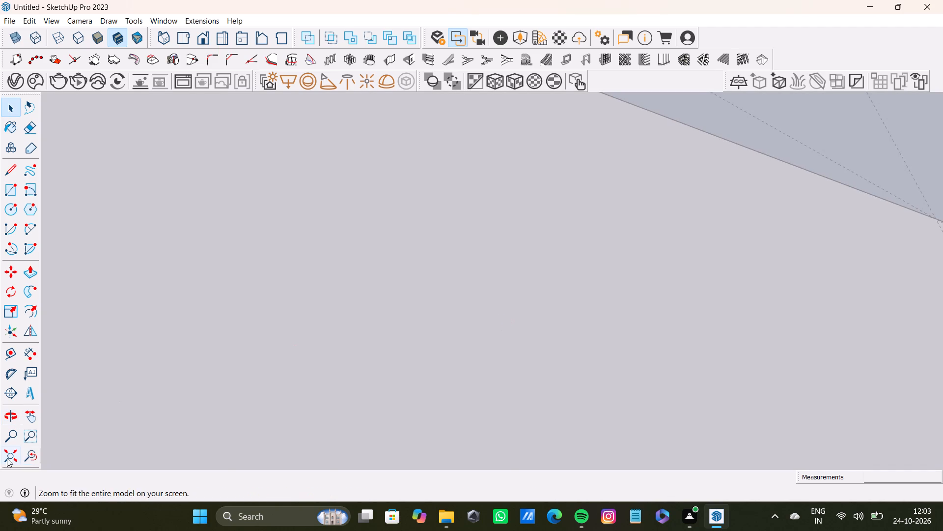
shift+click(4, 459)
shift+middle_drag(499, 312, 757, 402)
scroll(462, 235, up, 9)
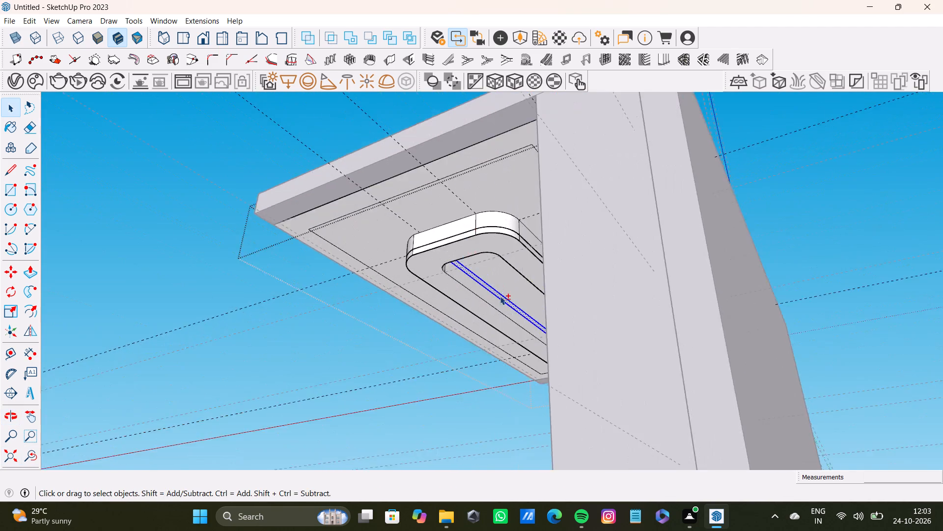
scroll(500, 296, up, 6)
shift+middle_drag(500, 294, 858, 349)
shift+middle_drag(763, 349, 775, 314)
shift+scroll(449, 348, up, 6)
middle_drag(463, 382, 617, 224)
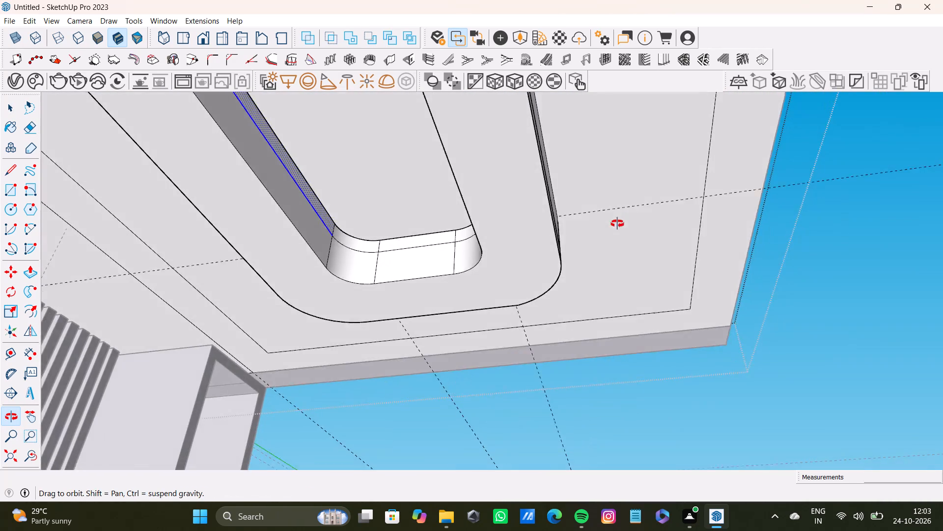
middle_drag(617, 224, 688, 241)
shift+middle_drag(393, 191, 459, 269)
shift+scroll(459, 274, up, 5)
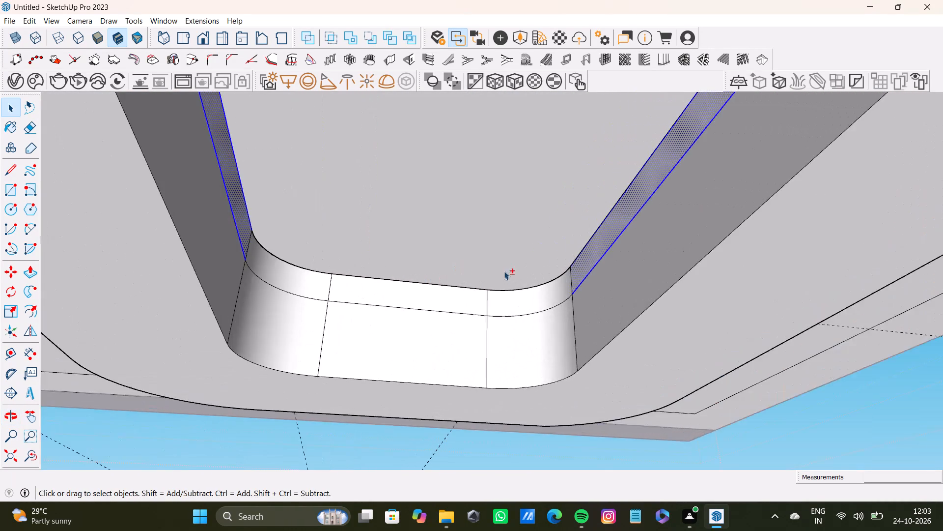
shift+scroll(504, 271, up, 4)
shift+click(520, 287)
shift+click(526, 298)
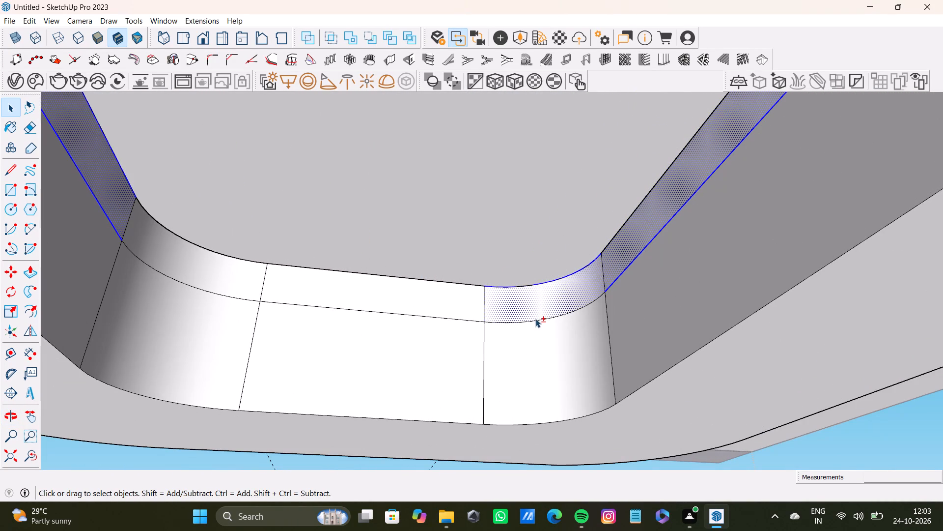
shift+click(535, 319)
shift+click(449, 282)
shift+click(453, 297)
shift+click(456, 320)
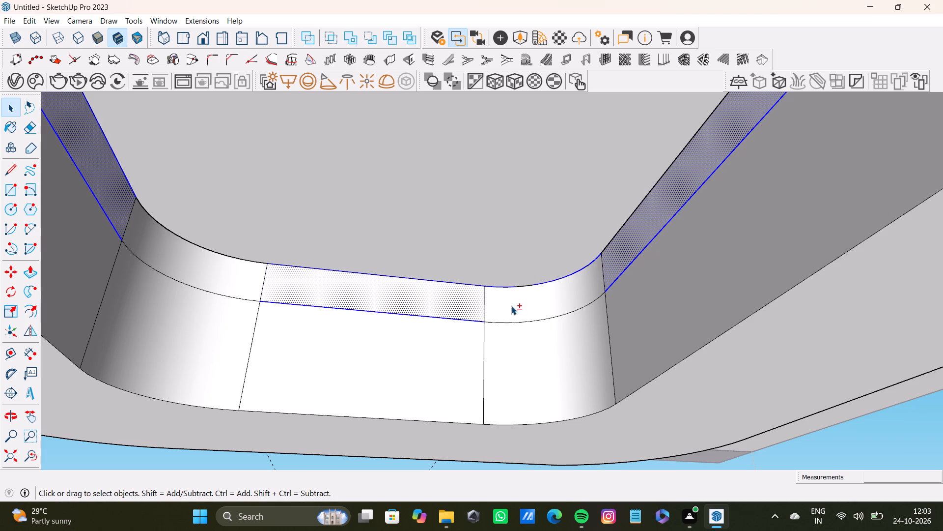
shift+click(525, 286)
shift+click(529, 299)
shift+click(537, 321)
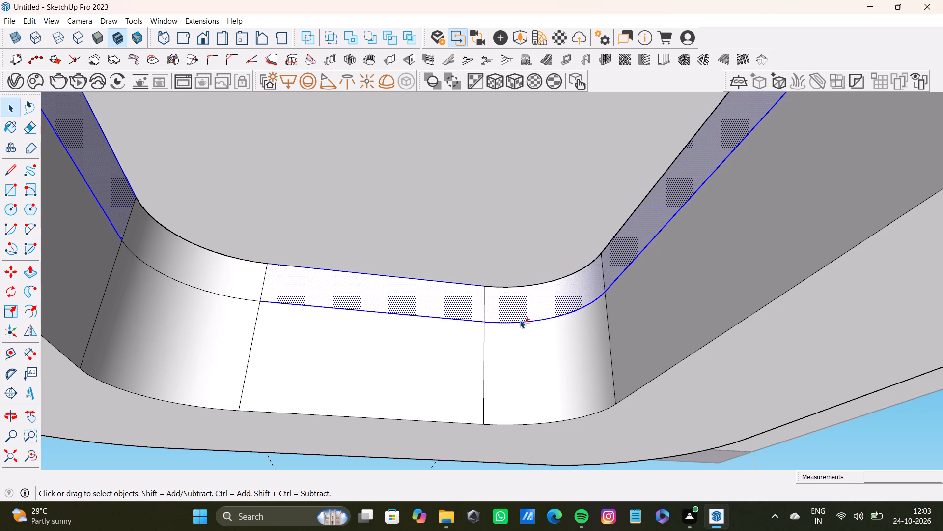
shift+click(200, 246)
shift+click(195, 258)
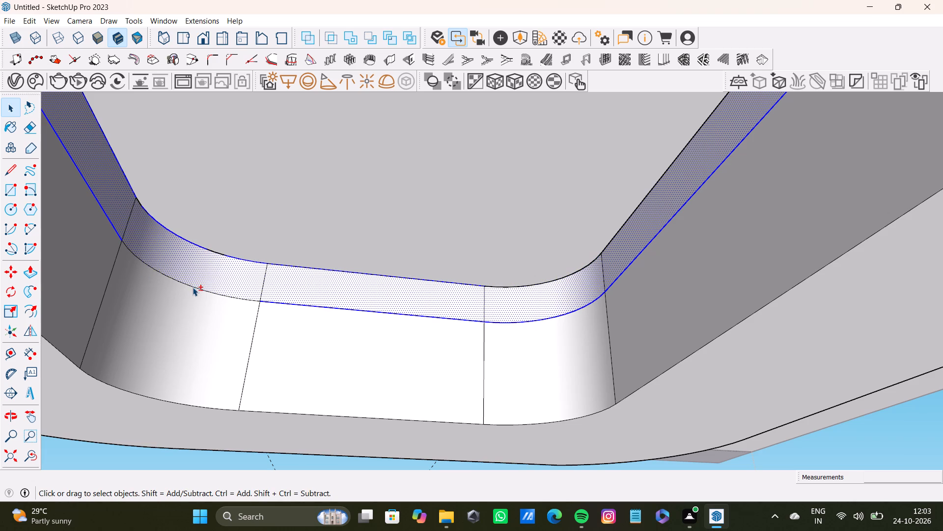
shift+click(193, 287)
Make the selected strip around the ring's inner opening a group, and leave the ring group with nothing selected.
shift+scroll(185, 278, down, 13)
middle_drag(376, 282, 498, 311)
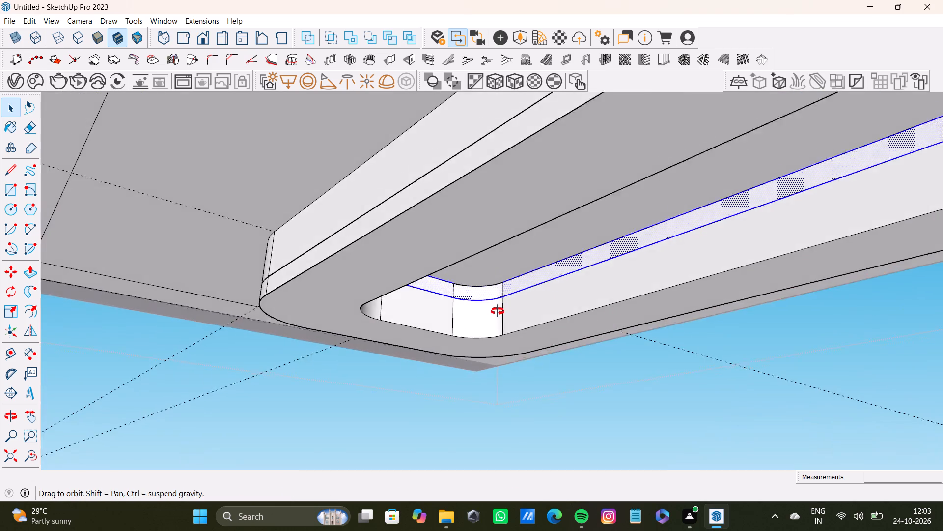
middle_drag(498, 311, 487, 301)
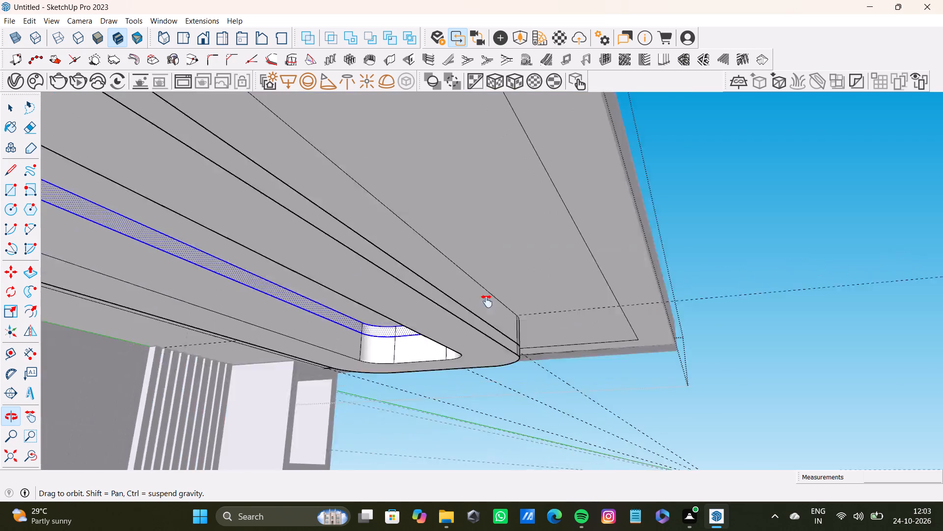
middle_drag(487, 301, 504, 294)
shift+scroll(490, 303, up, 2)
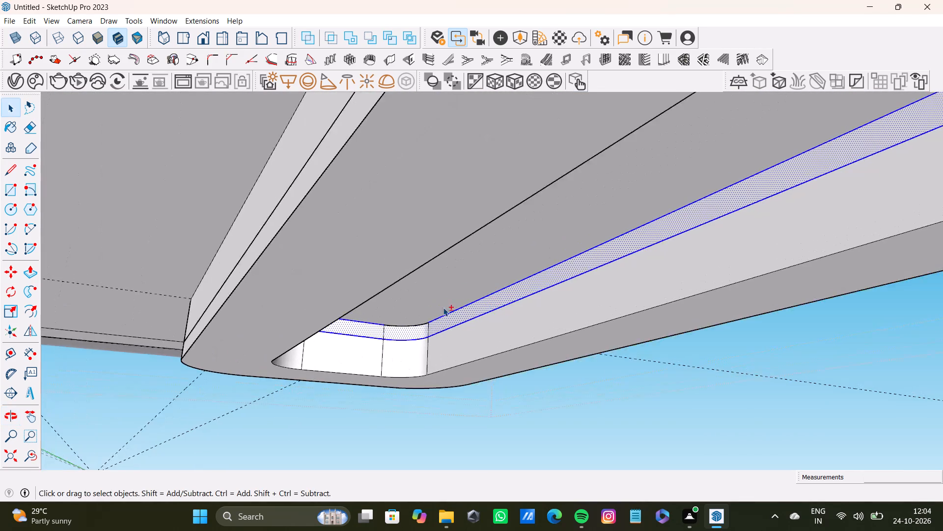
shift+scroll(443, 307, up, 3)
shift+click(413, 329)
shift+scroll(413, 329, down, 7)
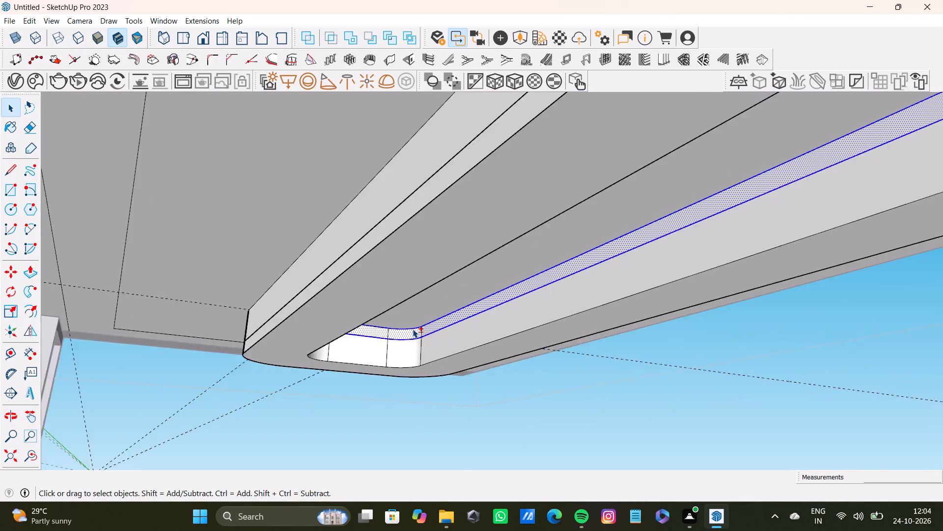
shift+scroll(413, 329, down, 2)
middle_drag(399, 323, 291, 312)
scroll(698, 351, down, 8)
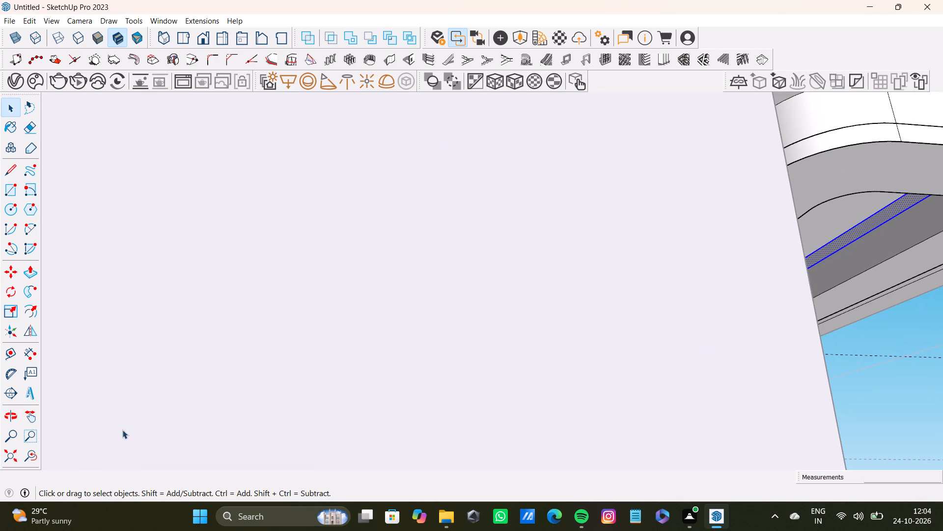
click(28, 462)
click(16, 455)
middle_drag(613, 306, 396, 336)
scroll(494, 203, up, 4)
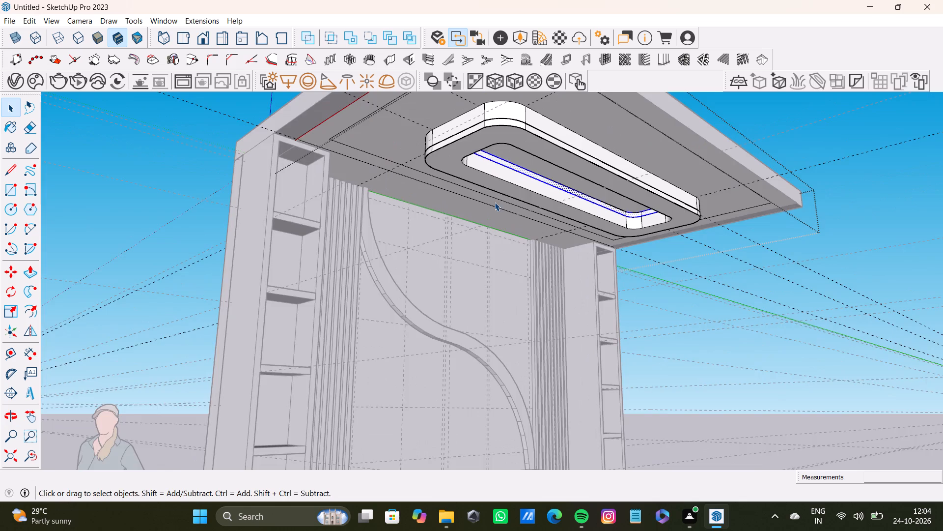
scroll(495, 202, up, 4)
shift+middle_drag(520, 190, 310, 241)
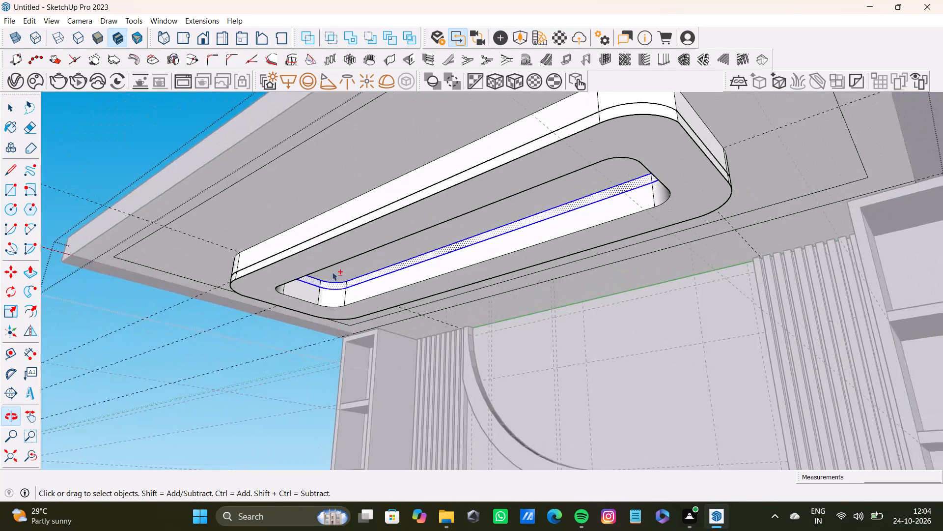
shift+scroll(361, 295, up, 12)
shift+right_click(347, 282)
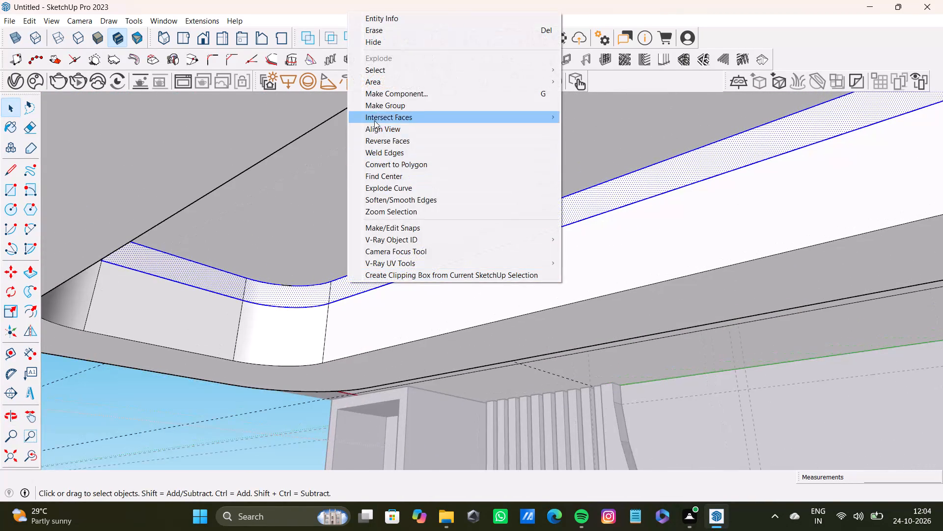
click(379, 107)
key(space)
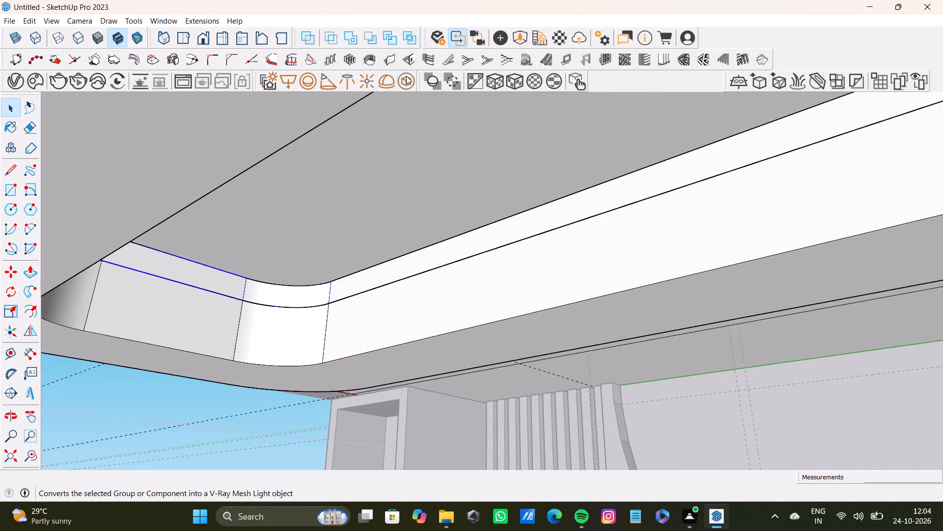
scroll(384, 301, down, 20)
scroll(384, 301, down, 5)
middle_drag(381, 326, 564, 443)
scroll(562, 445, down, 9)
click(624, 260)
Examine the whole wall unit with its ceiling ring from the front and at an angle.
scroll(540, 377, up, 5)
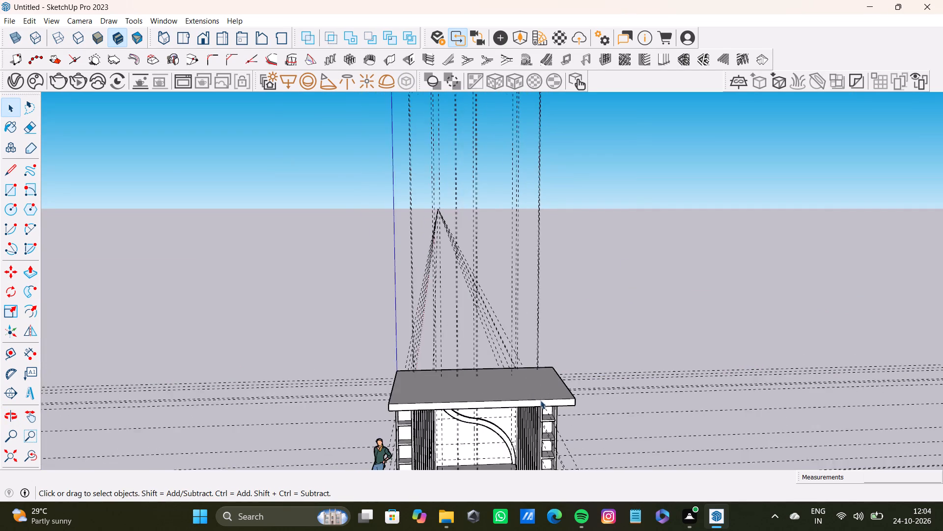
scroll(540, 400, up, 2)
middle_drag(529, 419, 467, 225)
scroll(428, 299, up, 3)
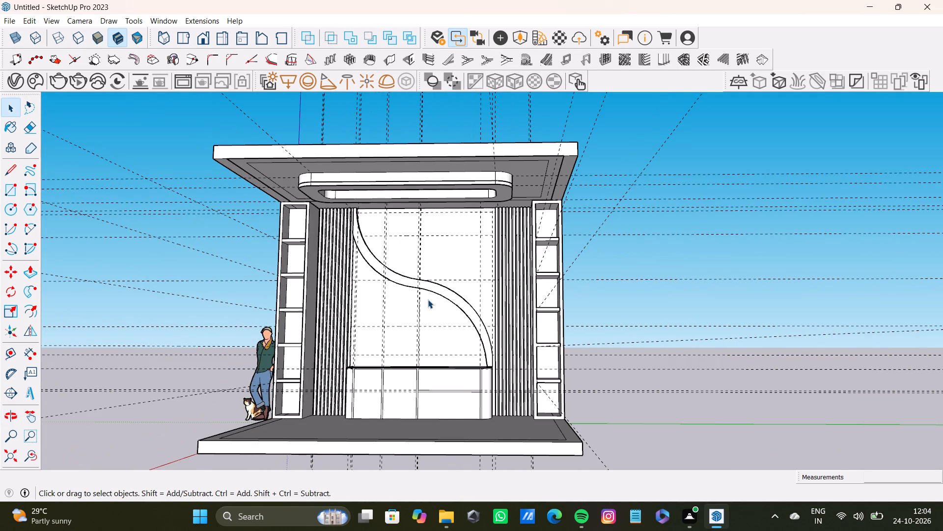
scroll(421, 246, up, 3)
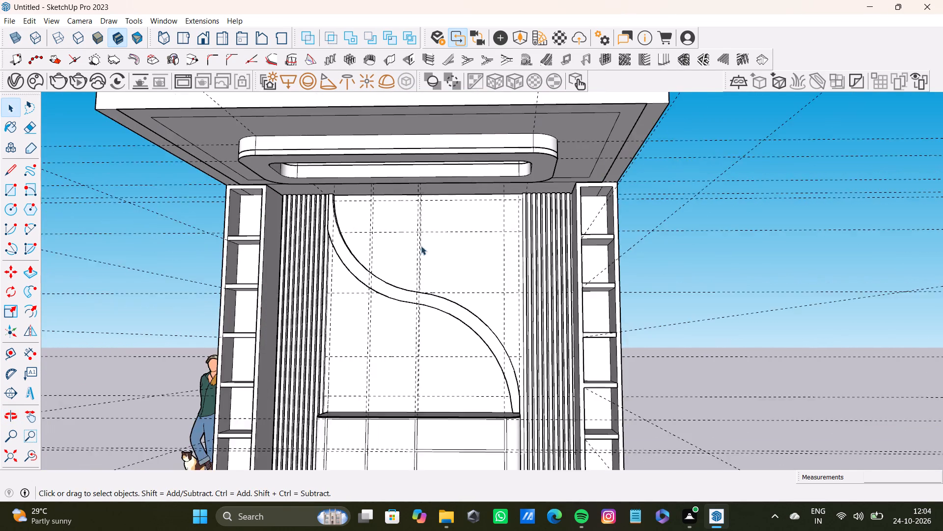
scroll(421, 246, up, 1)
scroll(416, 253, down, 7)
middle_drag(414, 272, 488, 293)
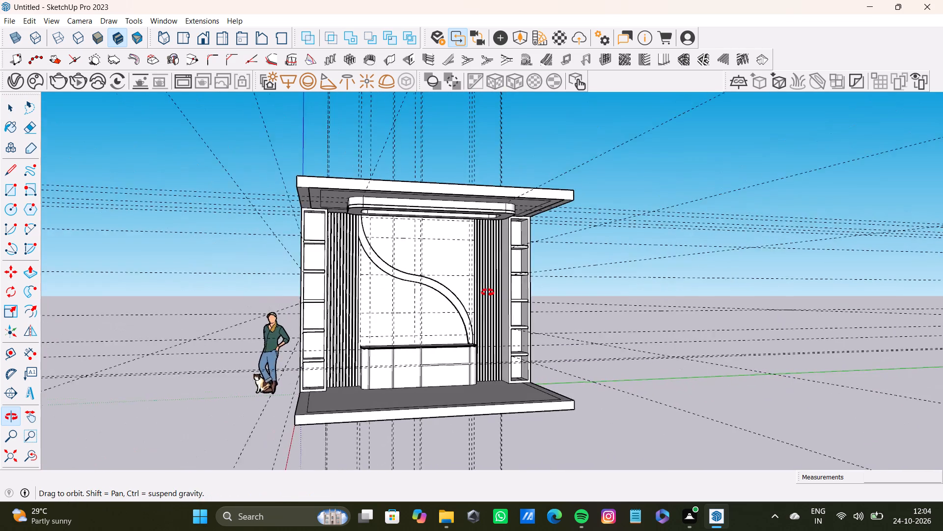
Open the S-shaped band's group for editing at its upper curve beside the fluted strips.
middle_drag(488, 293, 489, 293)
scroll(420, 269, up, 8)
scroll(394, 288, down, 8)
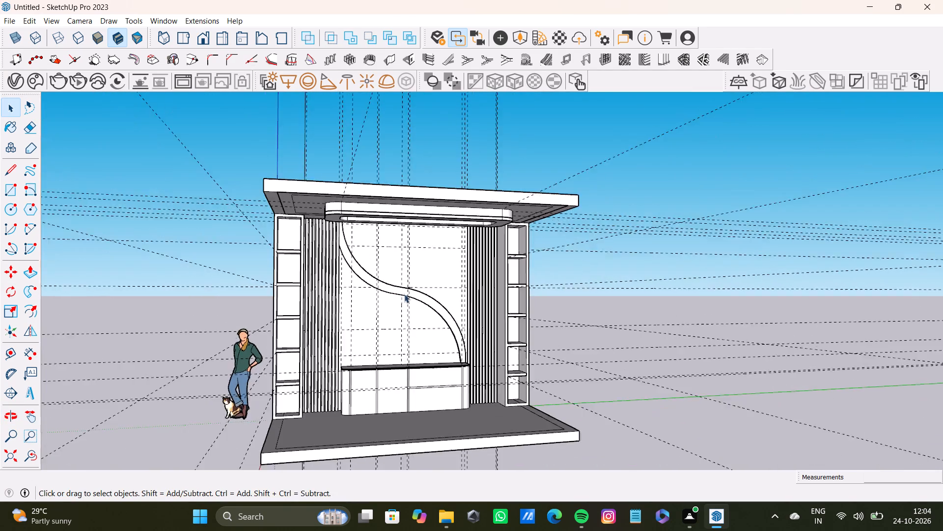
middle_drag(404, 294, 326, 307)
scroll(380, 270, up, 14)
middle_drag(379, 263, 311, 265)
shift+scroll(339, 229, up, 5)
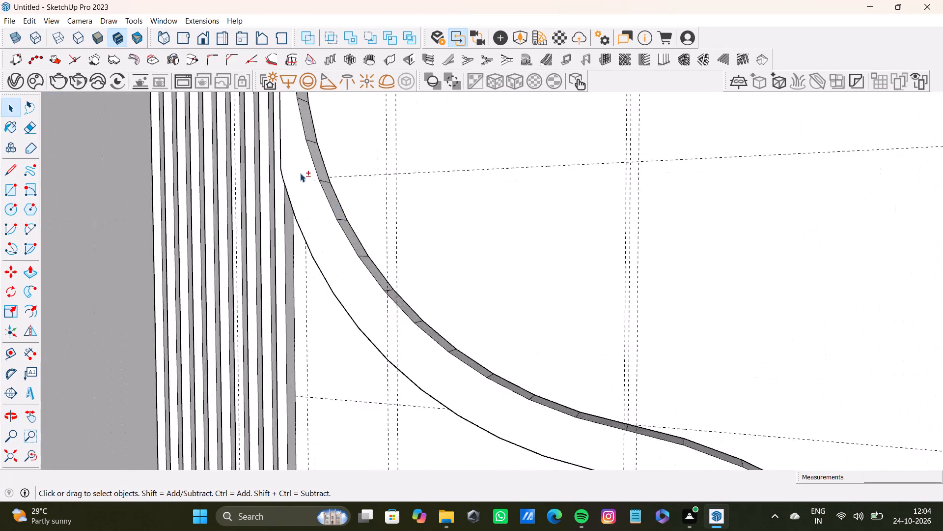
shift+scroll(300, 173, up, 6)
shift+click(321, 156)
shift+scroll(324, 274, down, 8)
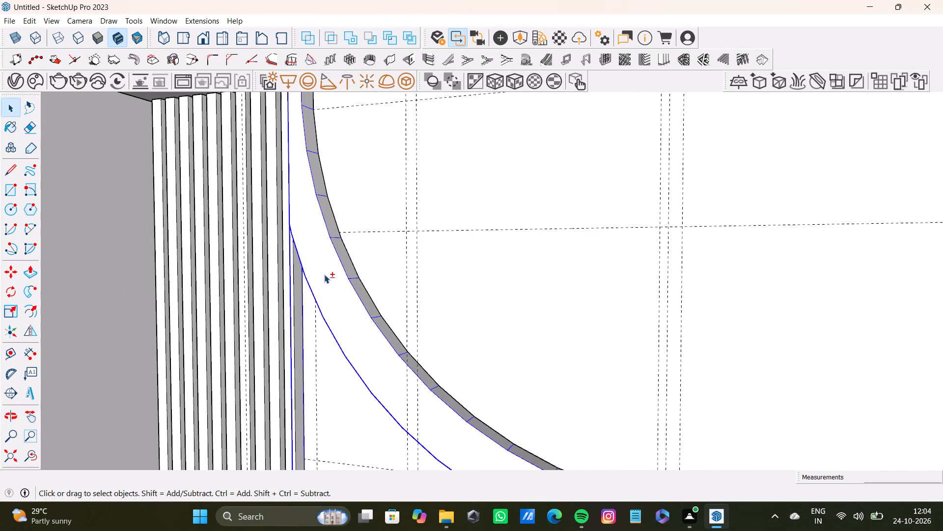
shift+double_click(340, 277)
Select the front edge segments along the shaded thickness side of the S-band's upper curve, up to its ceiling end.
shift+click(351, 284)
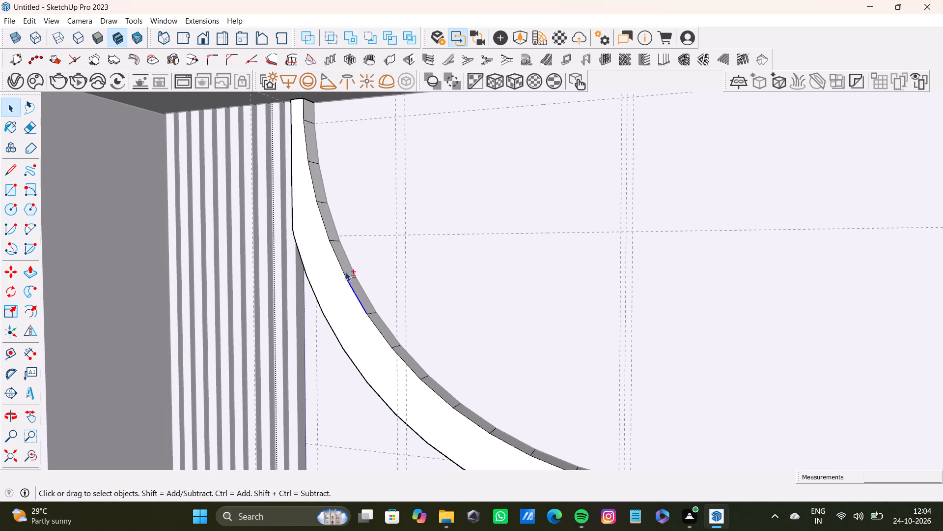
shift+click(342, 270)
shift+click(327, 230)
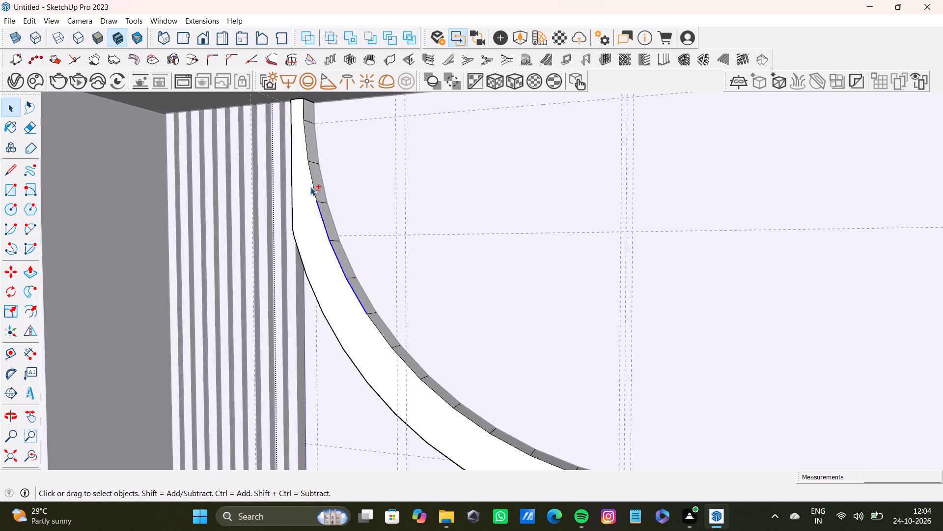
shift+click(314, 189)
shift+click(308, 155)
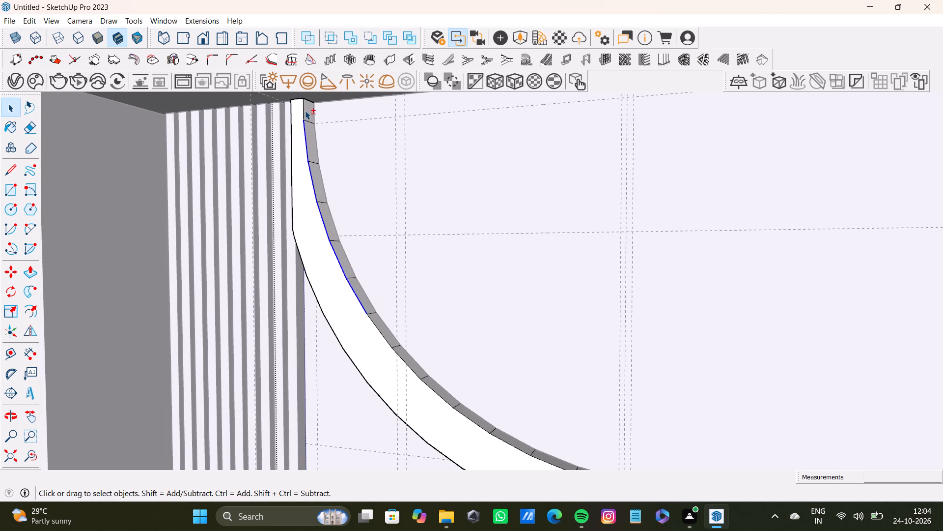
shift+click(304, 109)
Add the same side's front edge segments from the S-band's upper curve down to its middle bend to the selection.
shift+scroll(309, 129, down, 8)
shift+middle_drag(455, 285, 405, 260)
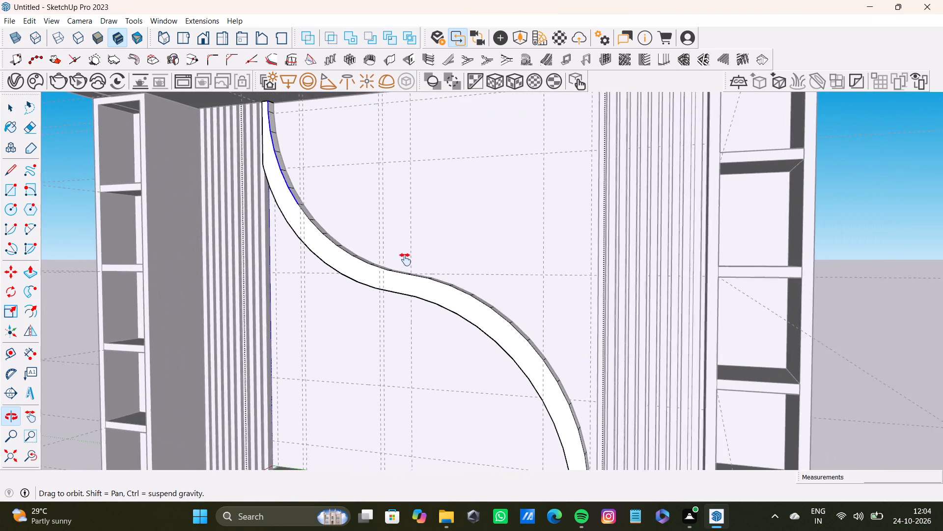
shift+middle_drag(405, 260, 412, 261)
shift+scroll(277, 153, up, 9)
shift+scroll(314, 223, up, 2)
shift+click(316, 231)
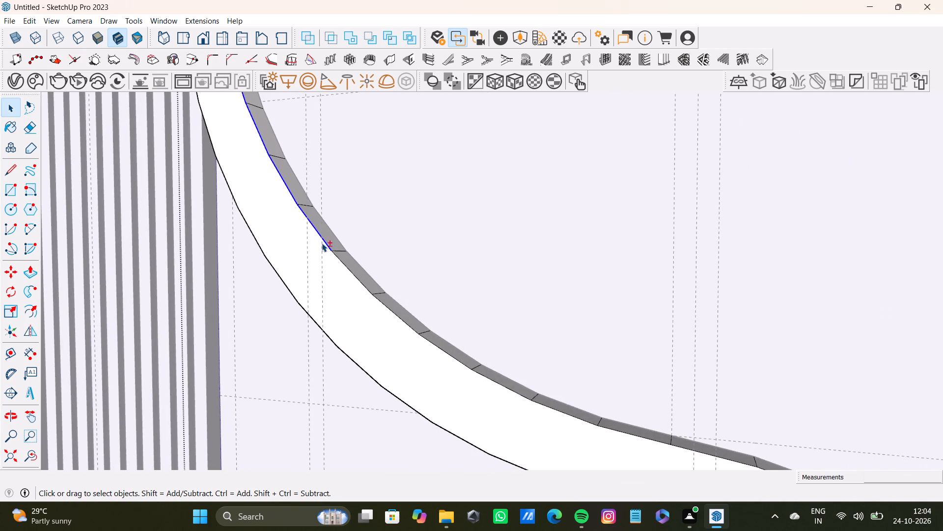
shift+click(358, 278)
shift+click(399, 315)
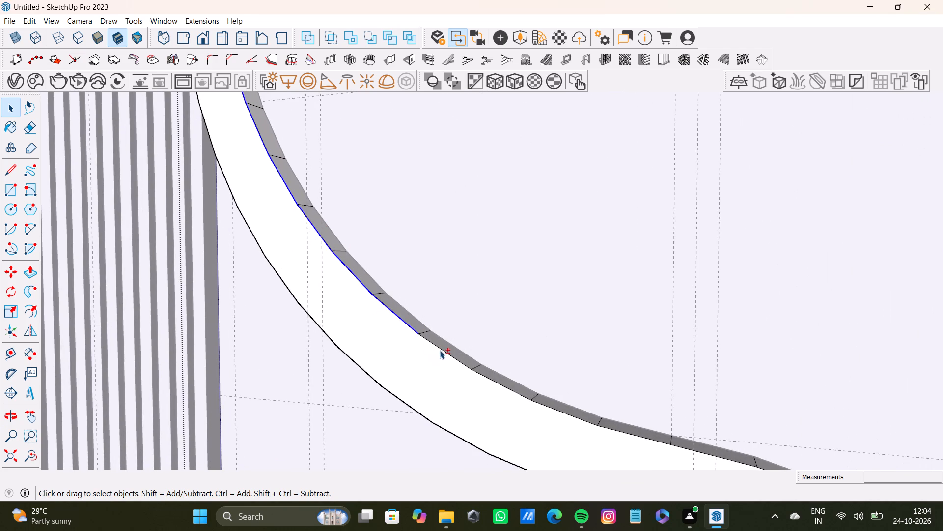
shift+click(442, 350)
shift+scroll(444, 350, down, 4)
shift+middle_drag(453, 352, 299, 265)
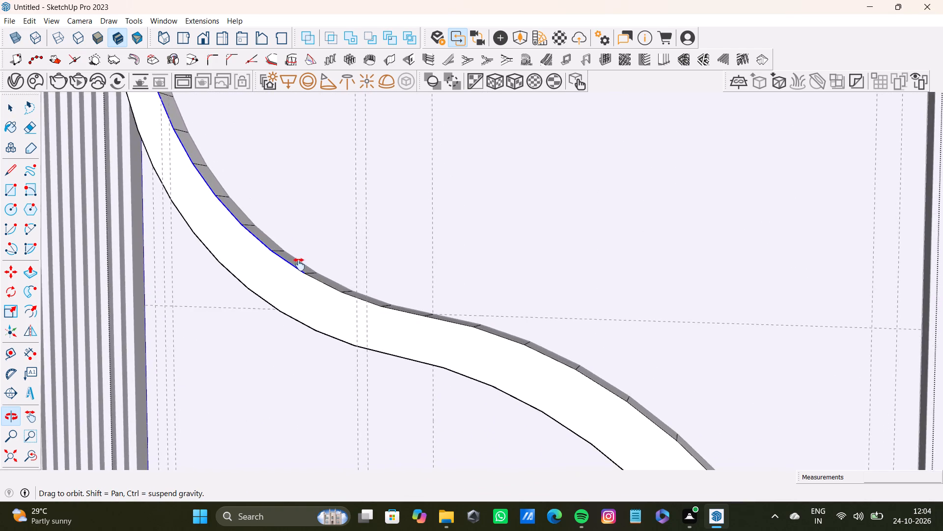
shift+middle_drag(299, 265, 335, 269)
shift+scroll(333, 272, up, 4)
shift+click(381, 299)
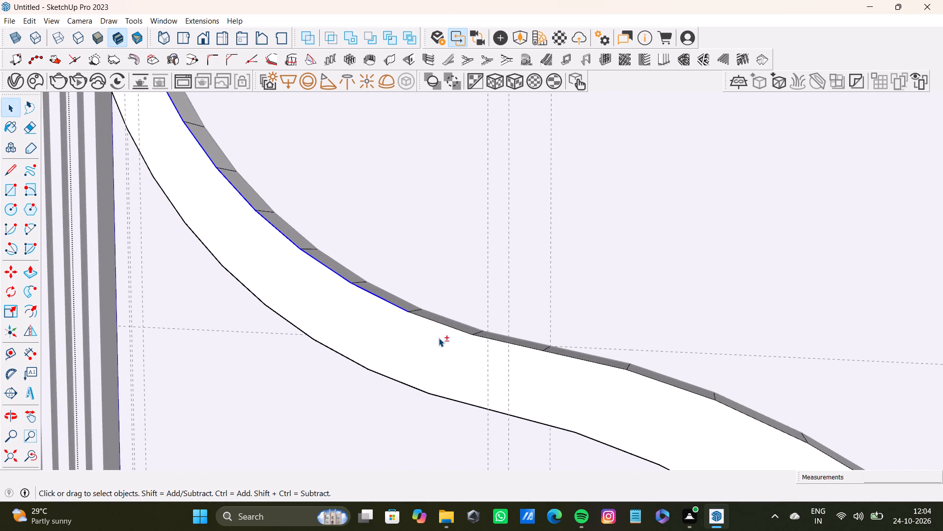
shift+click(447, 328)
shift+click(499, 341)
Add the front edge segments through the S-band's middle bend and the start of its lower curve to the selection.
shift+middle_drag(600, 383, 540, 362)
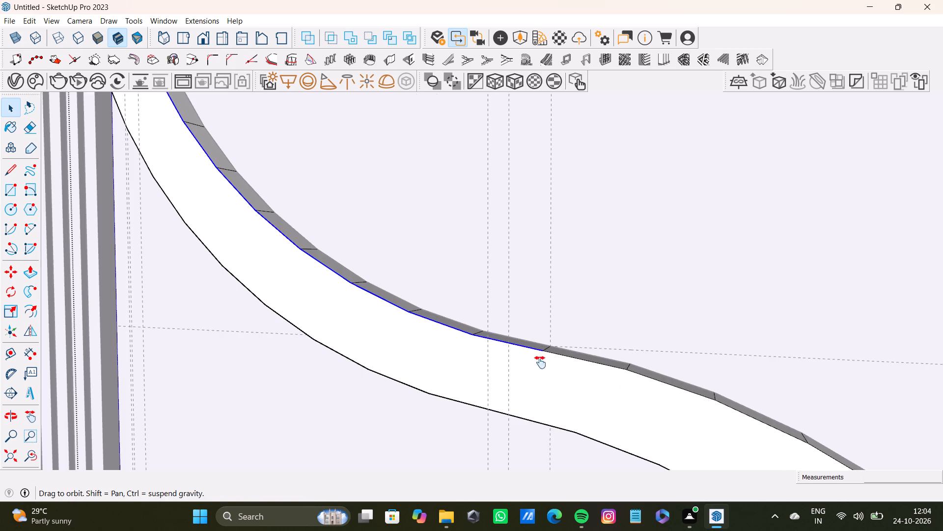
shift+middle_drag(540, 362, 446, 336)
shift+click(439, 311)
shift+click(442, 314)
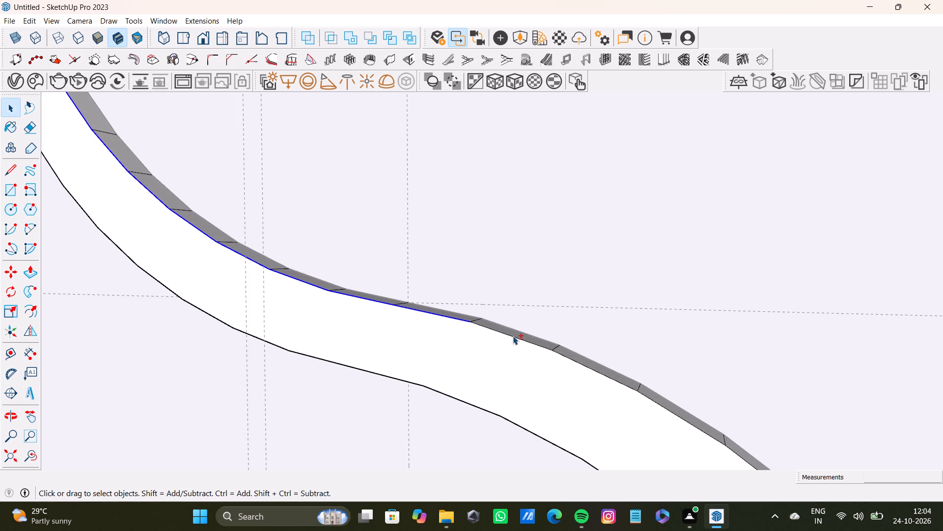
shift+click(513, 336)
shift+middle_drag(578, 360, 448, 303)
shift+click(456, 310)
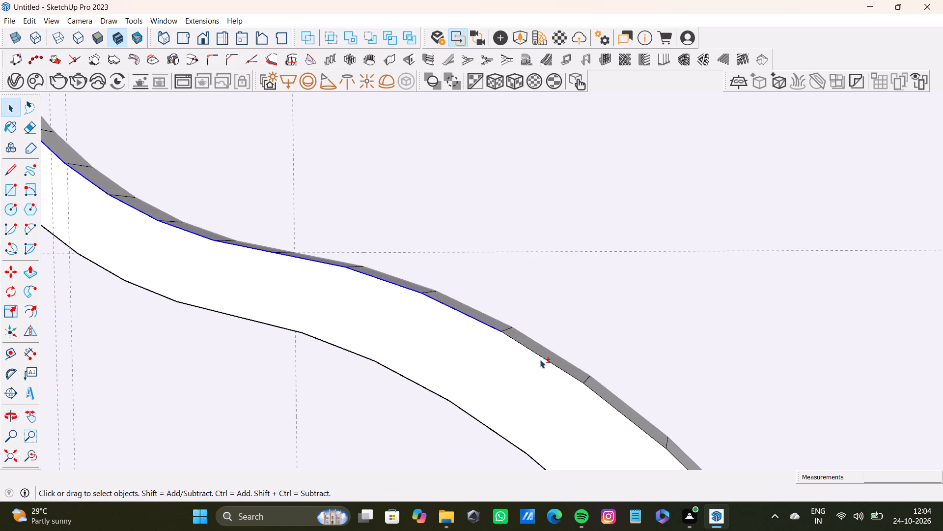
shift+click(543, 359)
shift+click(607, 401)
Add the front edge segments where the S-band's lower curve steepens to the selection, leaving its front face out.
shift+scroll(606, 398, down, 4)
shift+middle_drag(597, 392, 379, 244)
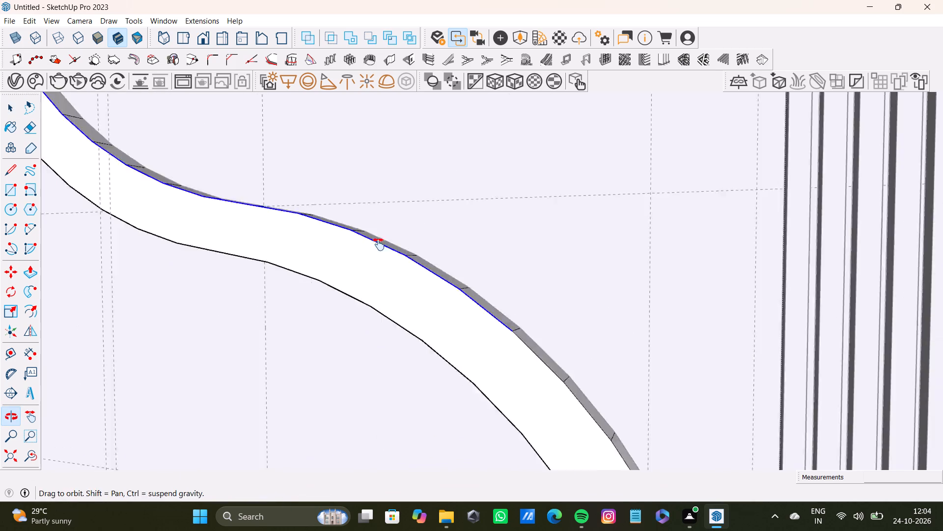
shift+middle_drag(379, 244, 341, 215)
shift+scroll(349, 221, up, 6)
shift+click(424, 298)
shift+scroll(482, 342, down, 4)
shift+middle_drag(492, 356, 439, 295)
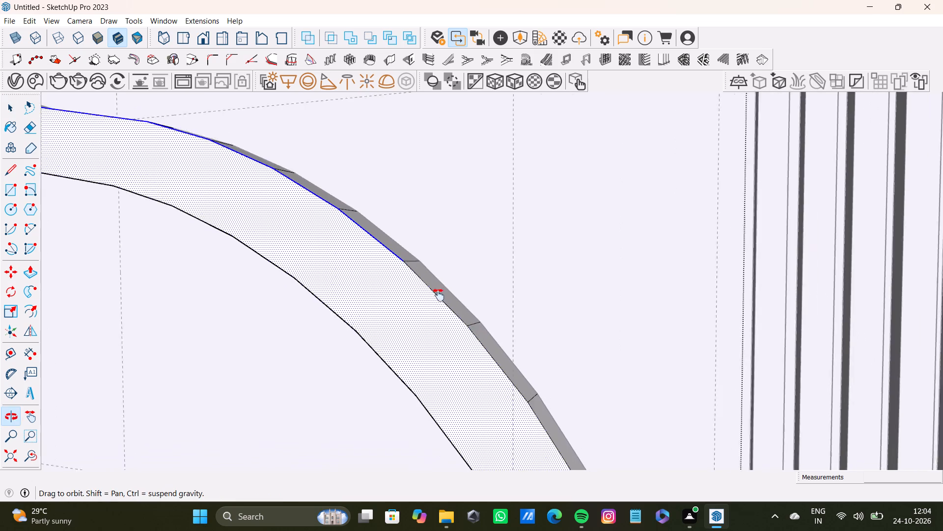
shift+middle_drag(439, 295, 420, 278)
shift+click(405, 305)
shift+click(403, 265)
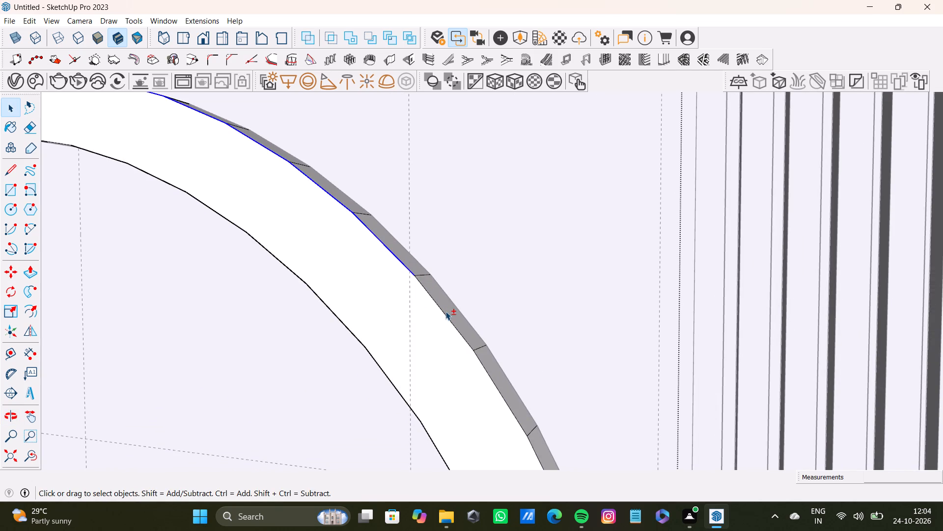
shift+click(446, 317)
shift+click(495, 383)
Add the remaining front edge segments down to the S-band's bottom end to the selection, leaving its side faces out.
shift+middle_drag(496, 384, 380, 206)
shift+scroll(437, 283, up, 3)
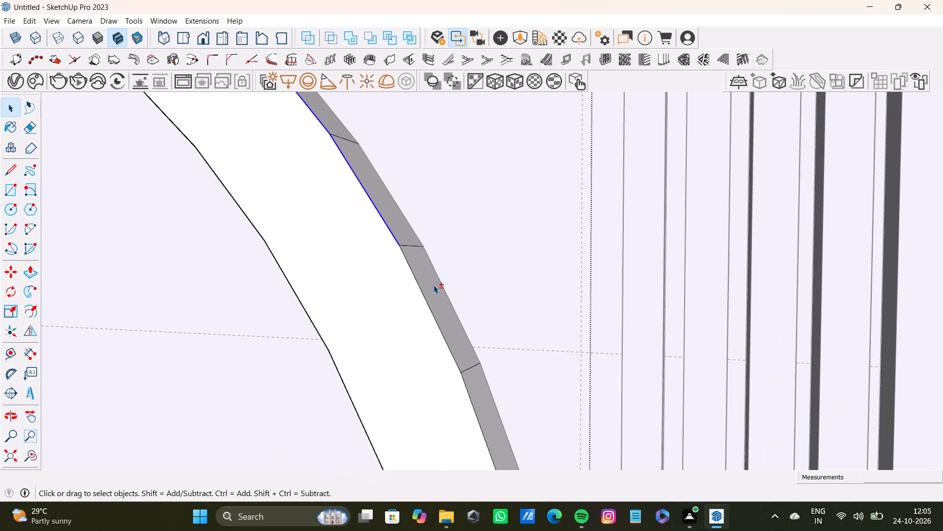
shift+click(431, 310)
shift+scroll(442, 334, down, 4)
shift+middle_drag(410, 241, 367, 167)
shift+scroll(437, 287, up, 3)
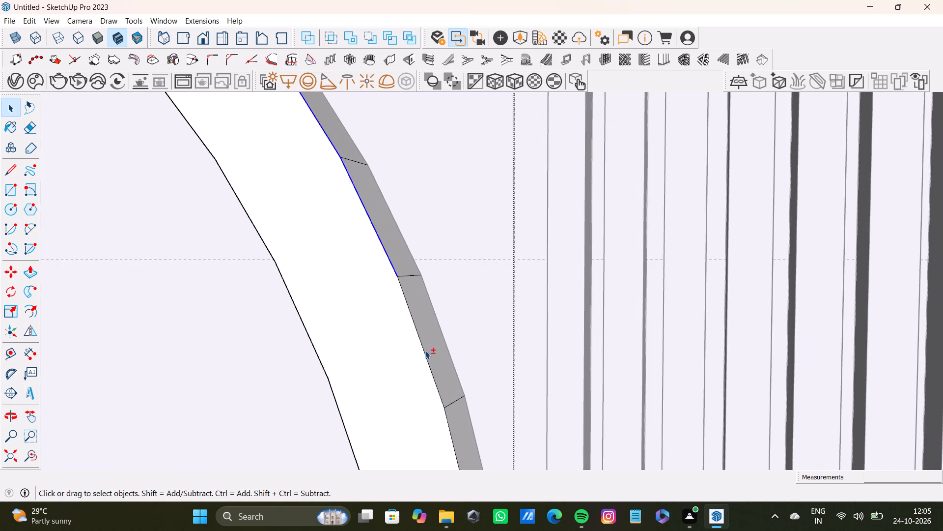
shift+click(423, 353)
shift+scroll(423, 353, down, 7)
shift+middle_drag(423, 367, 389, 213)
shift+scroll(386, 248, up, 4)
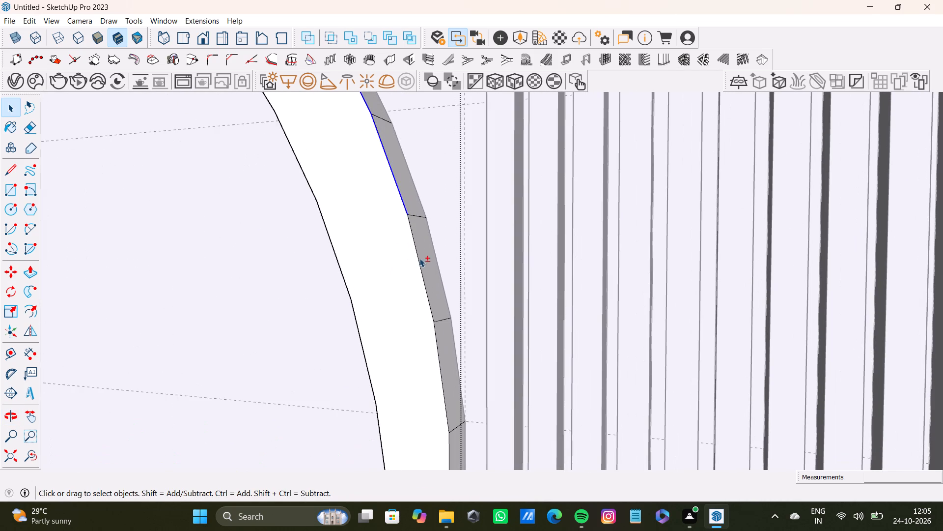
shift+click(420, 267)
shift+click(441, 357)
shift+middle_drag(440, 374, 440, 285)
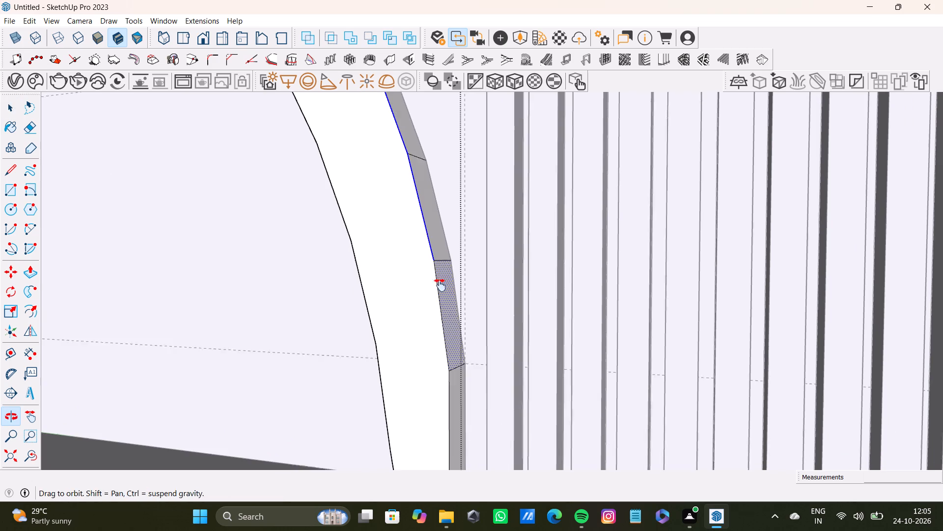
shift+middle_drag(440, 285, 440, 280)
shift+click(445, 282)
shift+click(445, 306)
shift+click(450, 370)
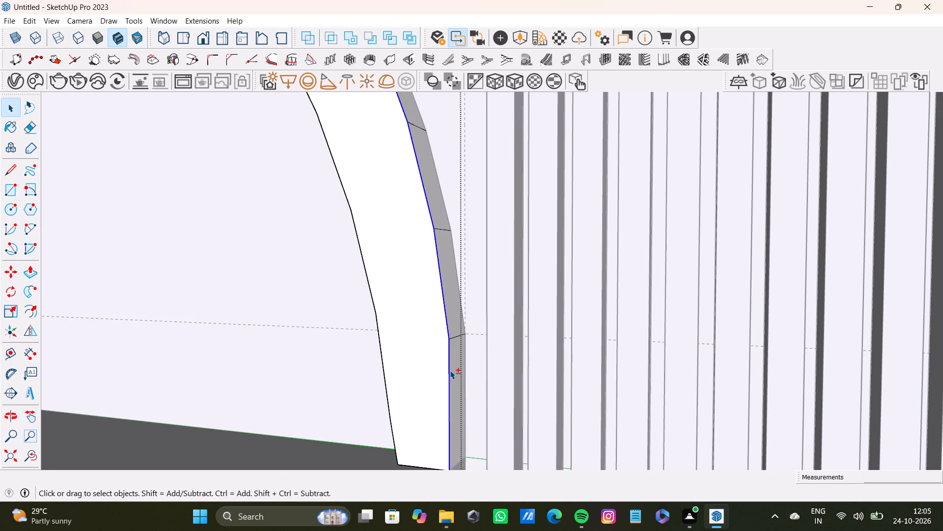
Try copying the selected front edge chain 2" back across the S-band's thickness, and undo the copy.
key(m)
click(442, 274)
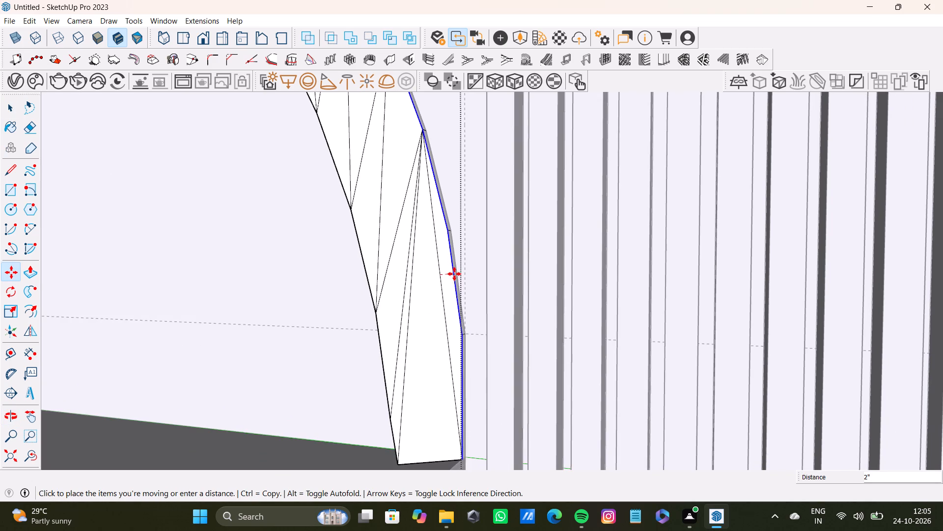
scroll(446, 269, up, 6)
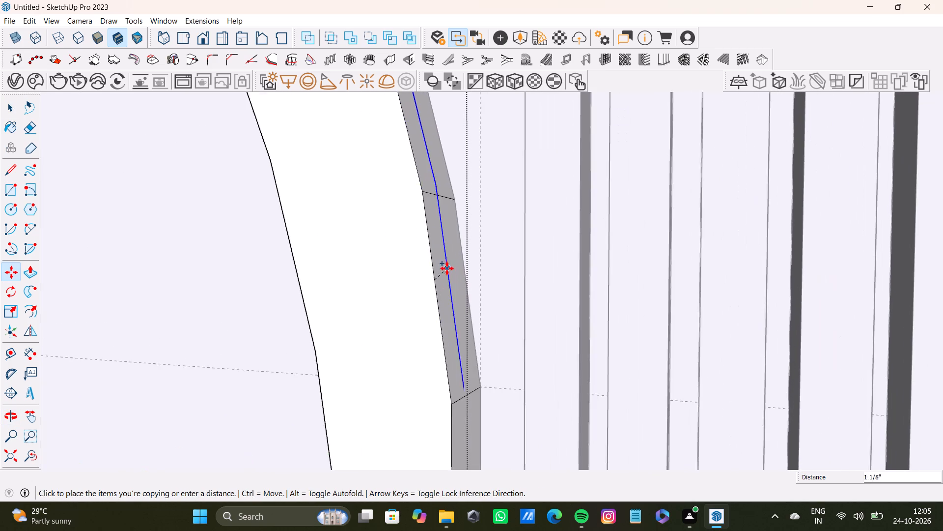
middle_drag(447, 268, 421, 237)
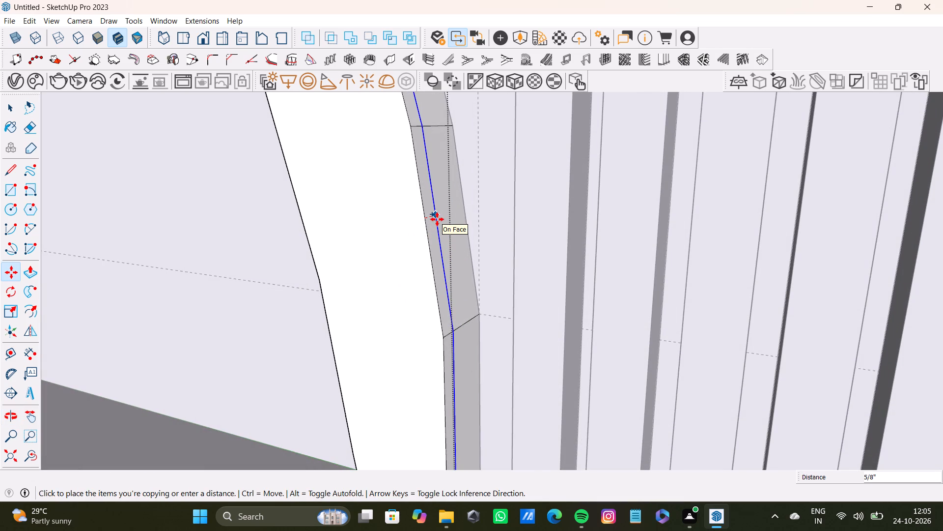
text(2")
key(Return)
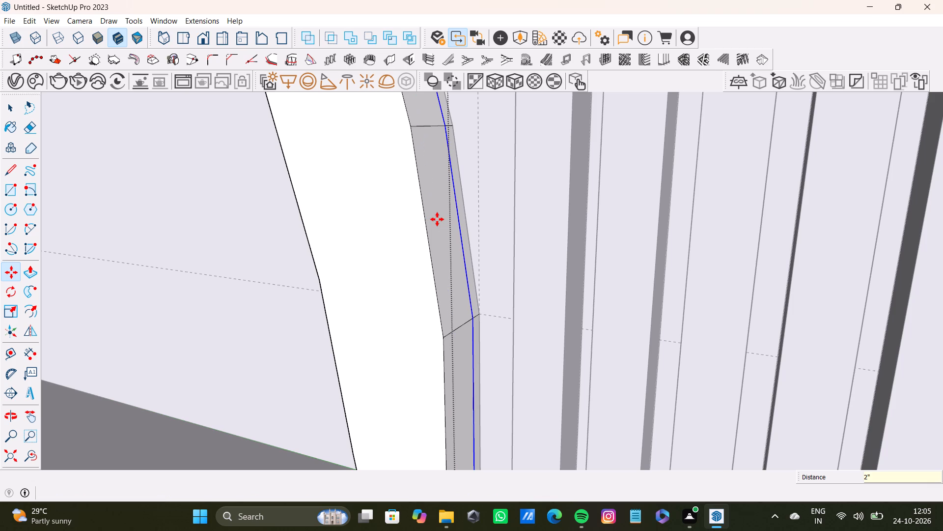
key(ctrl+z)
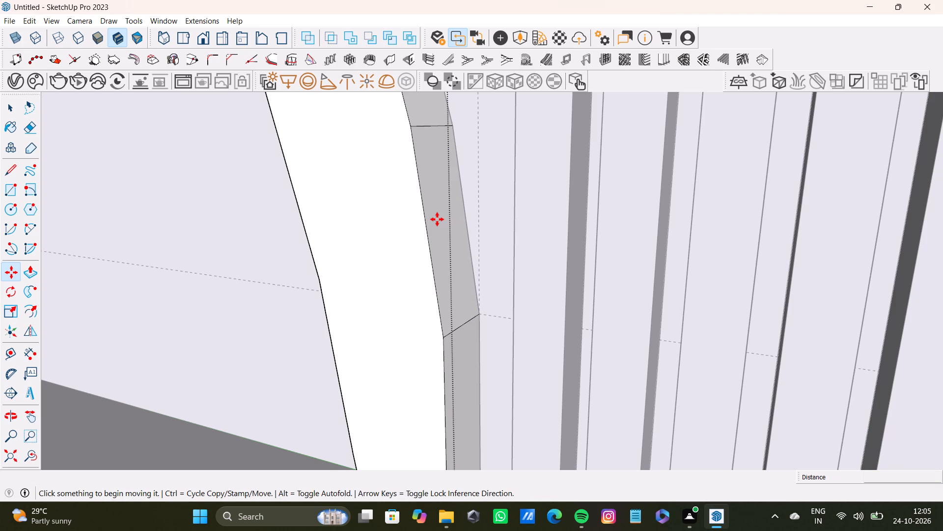
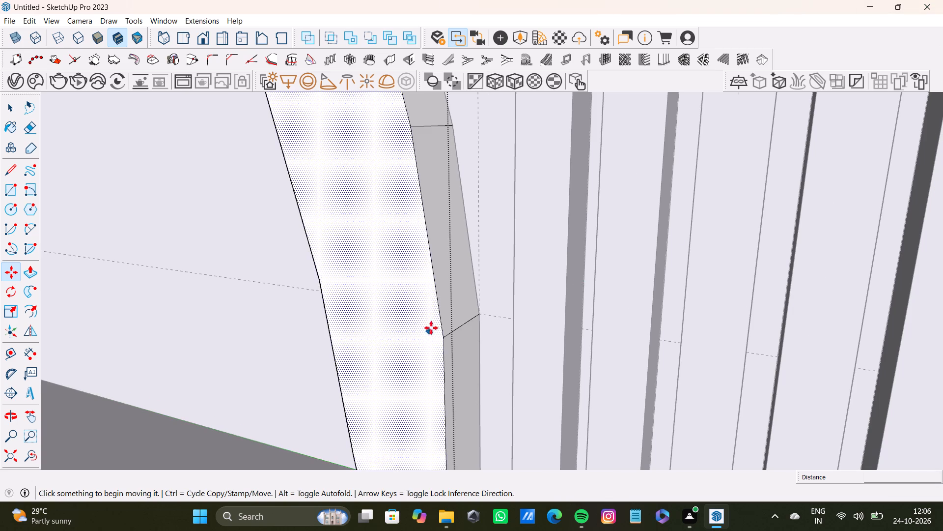
Inspect the S-curved band on the back panel from its lower end at the cabinet to its upper end beside the fluted panelling.
scroll(431, 328, down, 9)
middle_drag(437, 317, 540, 315)
scroll(540, 315, down, 7)
scroll(455, 290, down, 8)
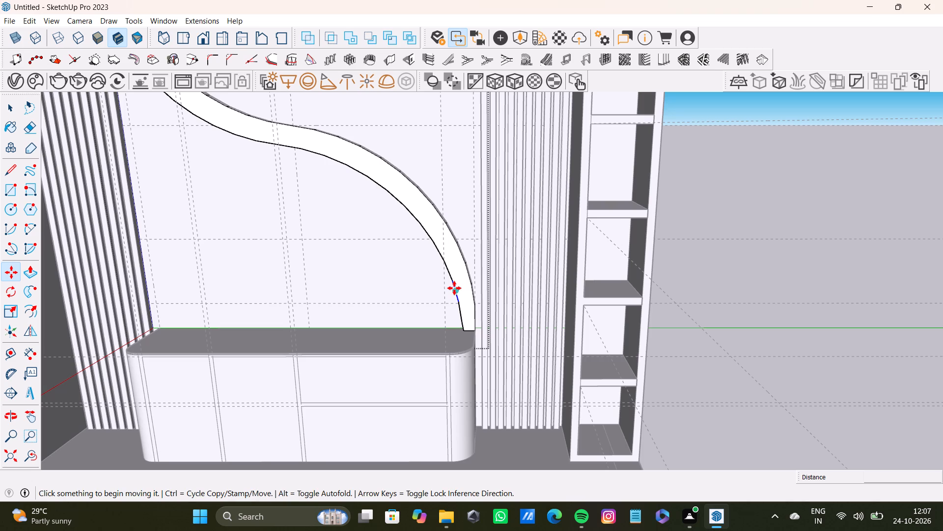
scroll(495, 136, down, 8)
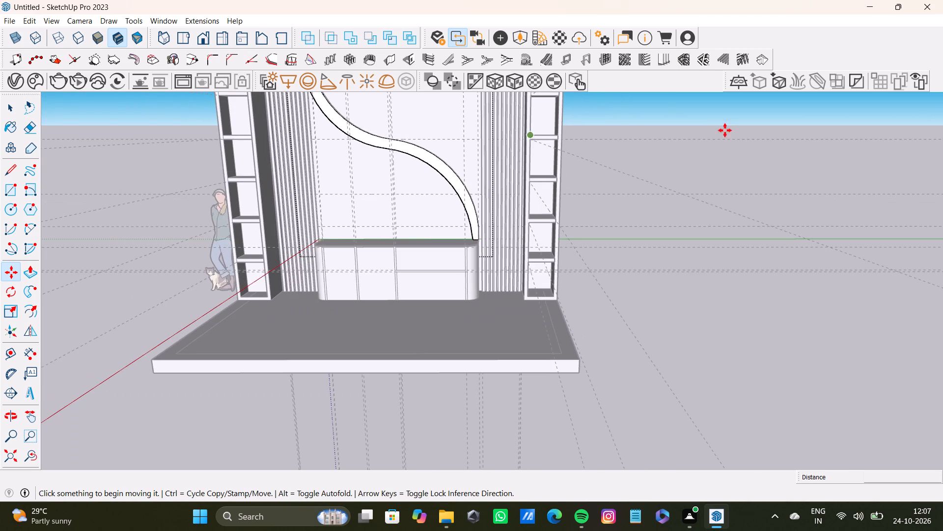
scroll(465, 196, down, 11)
shift+middle_drag(378, 200, 376, 261)
scroll(379, 258, up, 3)
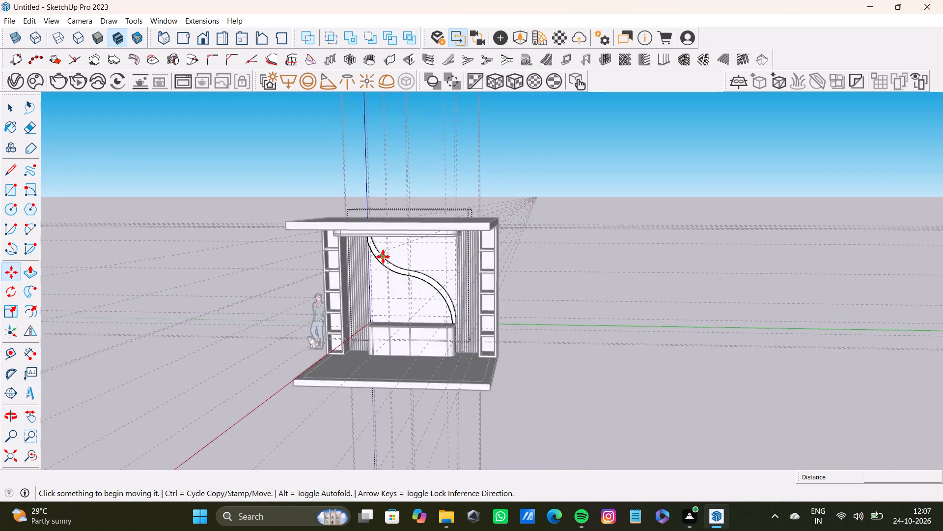
scroll(383, 257, up, 8)
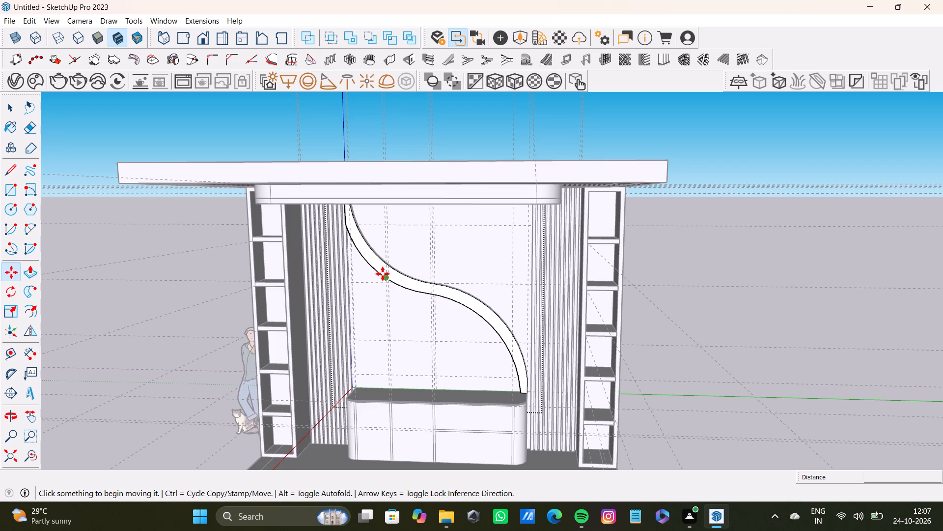
scroll(422, 304, down, 7)
middle_drag(440, 310, 371, 316)
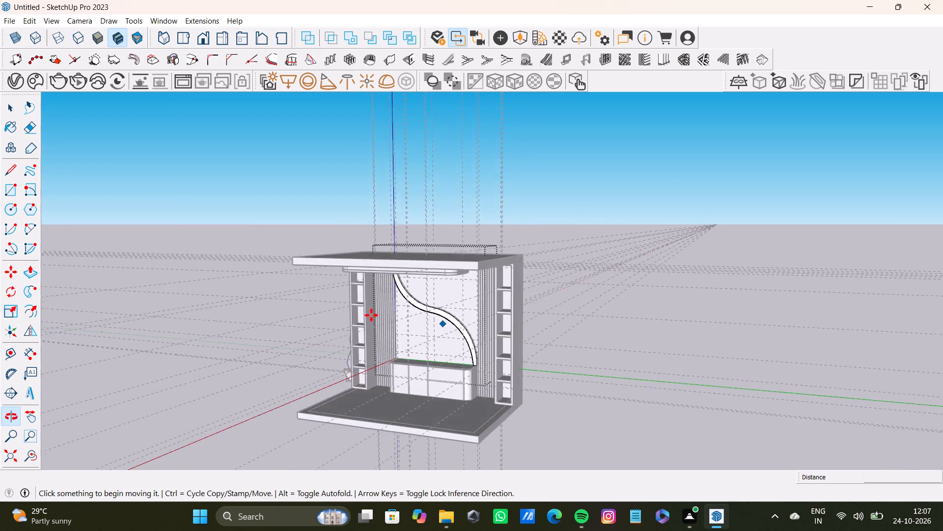
scroll(371, 315, up, 7)
scroll(459, 323, down, 4)
middle_drag(457, 325, 429, 282)
scroll(436, 275, up, 6)
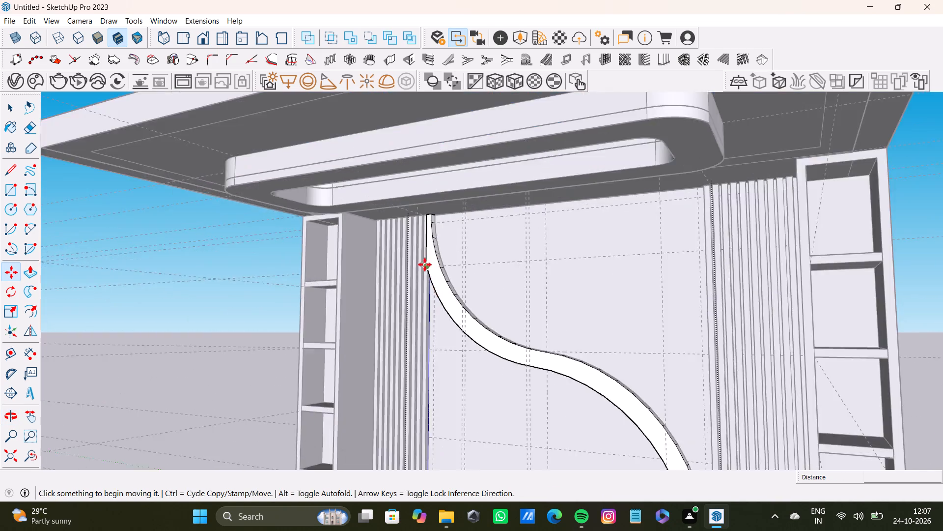
scroll(425, 265, up, 20)
scroll(425, 265, up, 1)
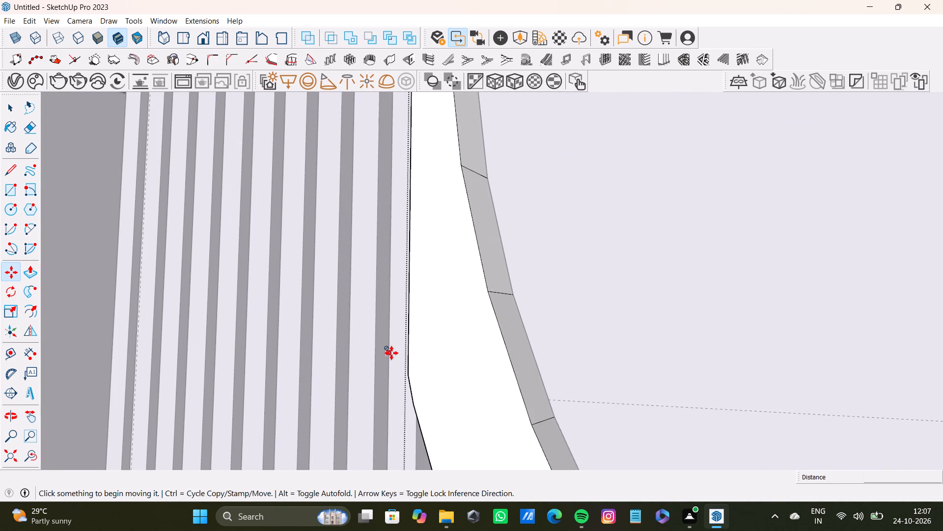
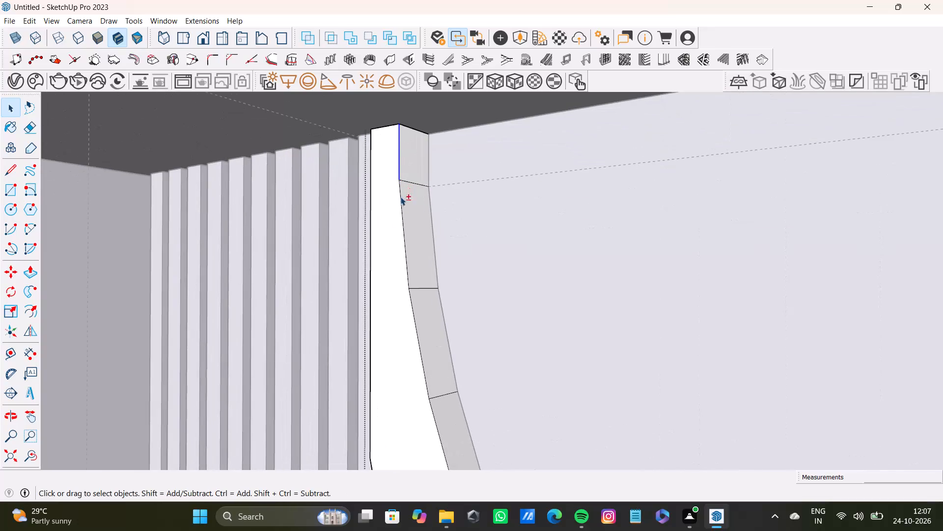
Select the S-curved band's front face and its upper front edge segments, from the ceiling down along the fluted panelling.
click(401, 228)
scroll(405, 232, down, 3)
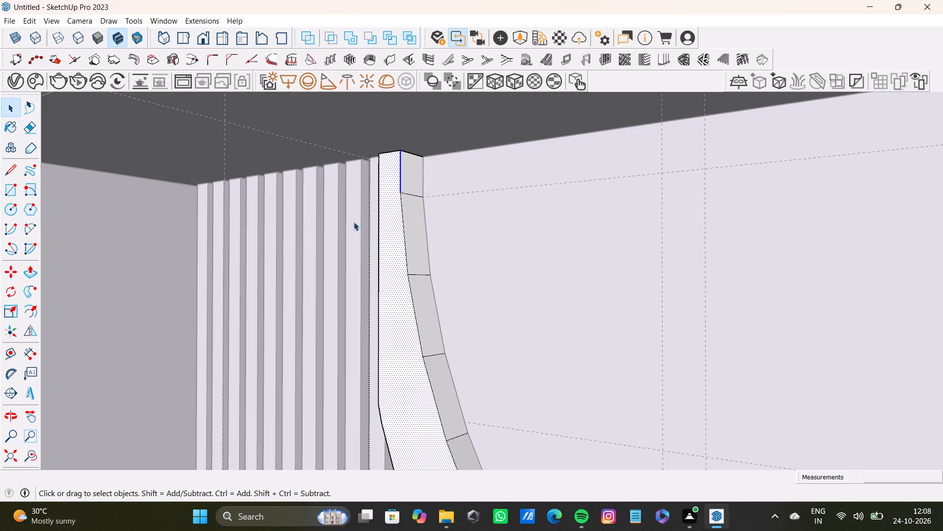
scroll(390, 224, up, 5)
shift+click(414, 260)
shift+scroll(414, 260, down, 8)
shift+middle_drag(418, 286, 394, 231)
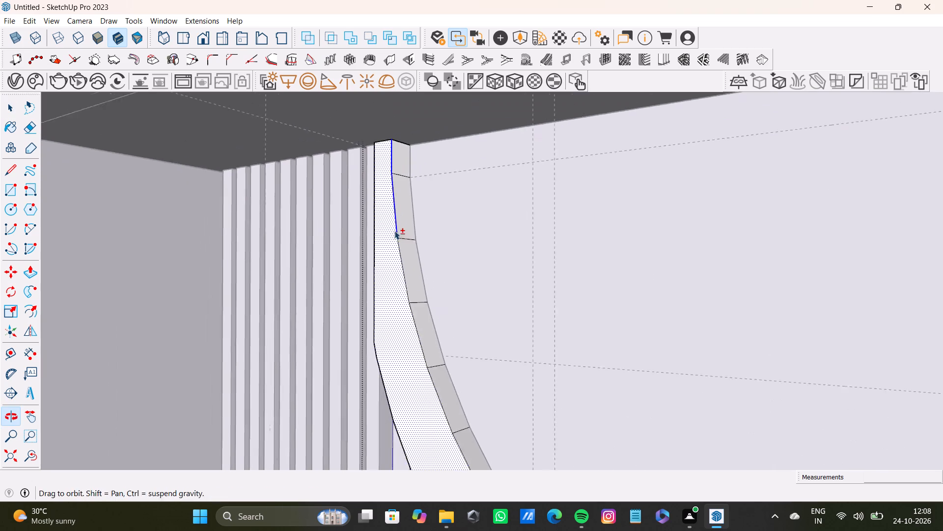
shift+middle_drag(394, 231, 395, 232)
shift+scroll(394, 233, up, 5)
shift+click(402, 274)
shift+scroll(408, 284, down, 5)
shift+middle_drag(415, 295, 385, 196)
shift+scroll(386, 224, up, 3)
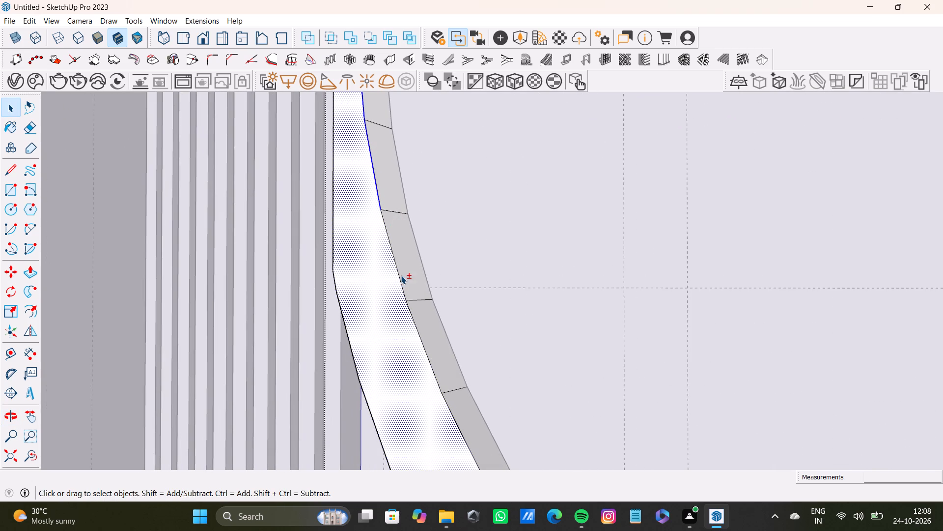
shift+click(401, 285)
shift+scroll(409, 292, down, 4)
shift+middle_drag(412, 266, 369, 187)
shift+scroll(393, 247, up, 3)
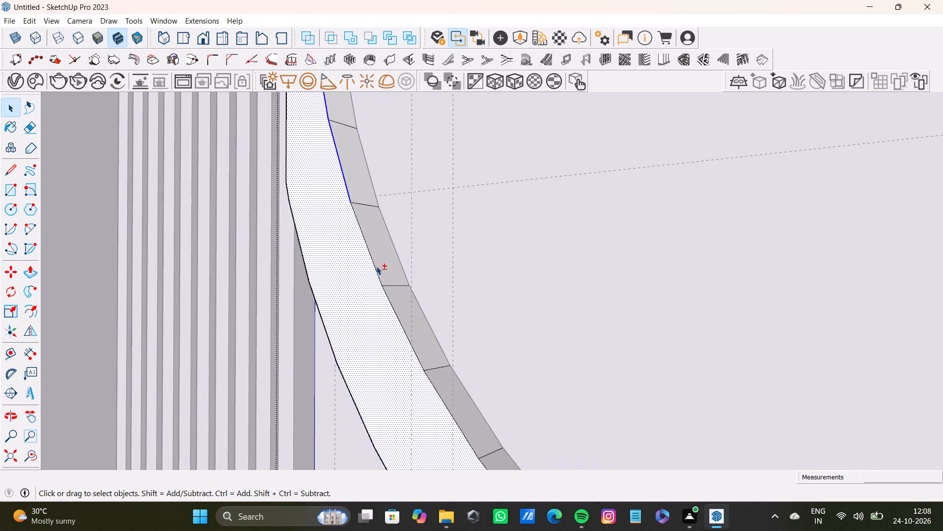
shift+click(374, 267)
shift+scroll(374, 269, down, 4)
shift+middle_drag(420, 309, 395, 219)
shift+scroll(388, 226, up, 3)
shift+click(371, 242)
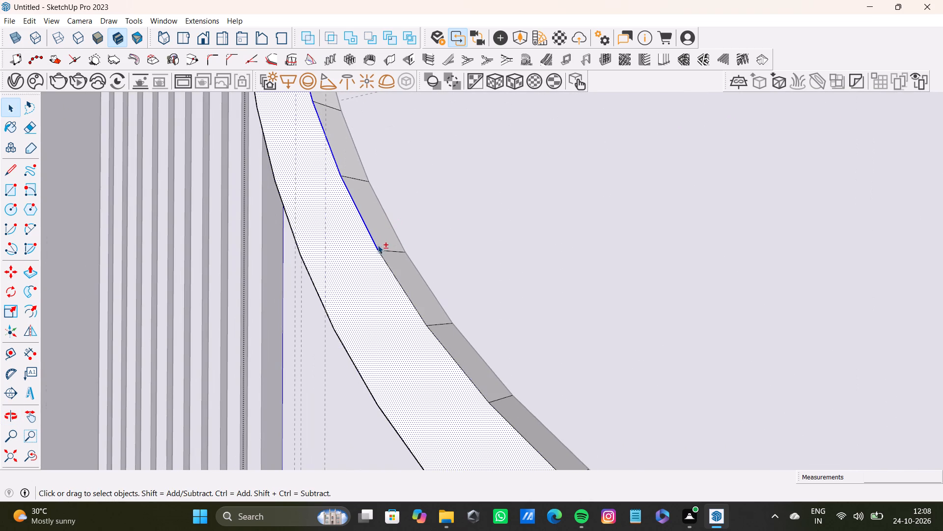
shift+click(396, 275)
Add the band's front edge segments along the concave sweep below the fluted panelling to the selection, as far as the S's middle.
shift+scroll(497, 229, down, 2)
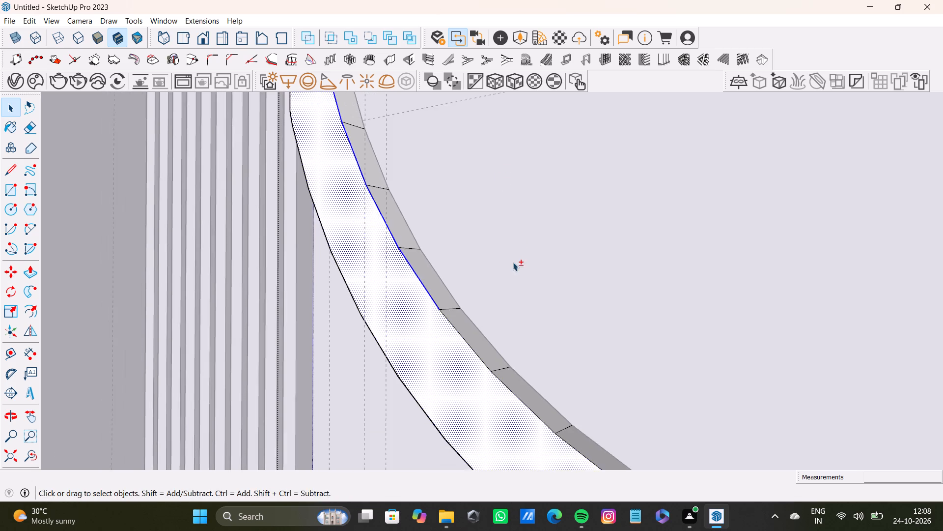
shift+middle_drag(478, 269, 392, 129)
shift+scroll(375, 200, up, 5)
shift+click(384, 199)
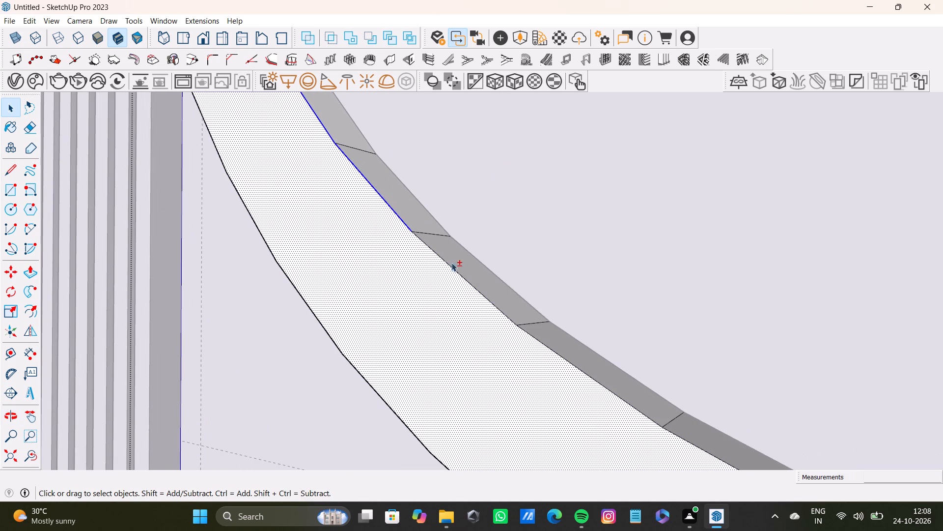
shift+click(452, 269)
shift+scroll(520, 304, down, 3)
shift+middle_drag(551, 315, 470, 165)
shift+scroll(475, 188, up, 3)
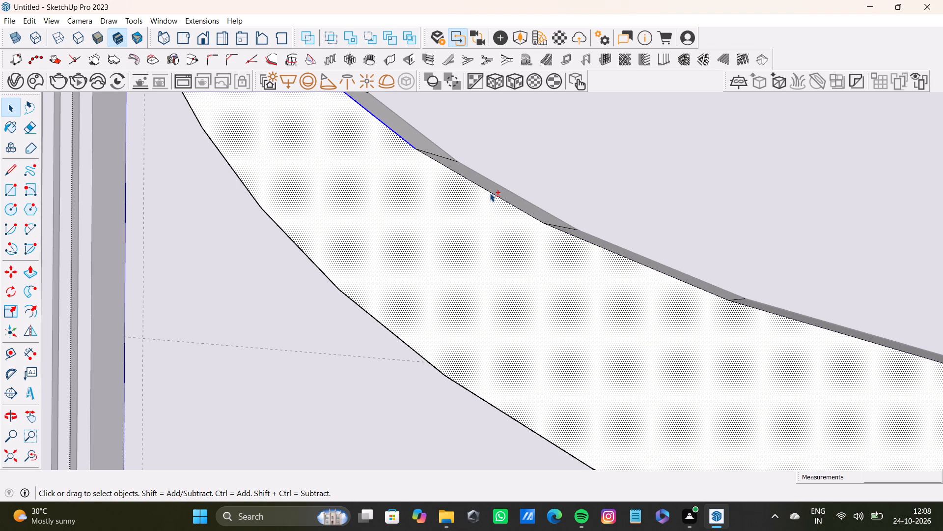
shift+click(491, 193)
shift+click(586, 239)
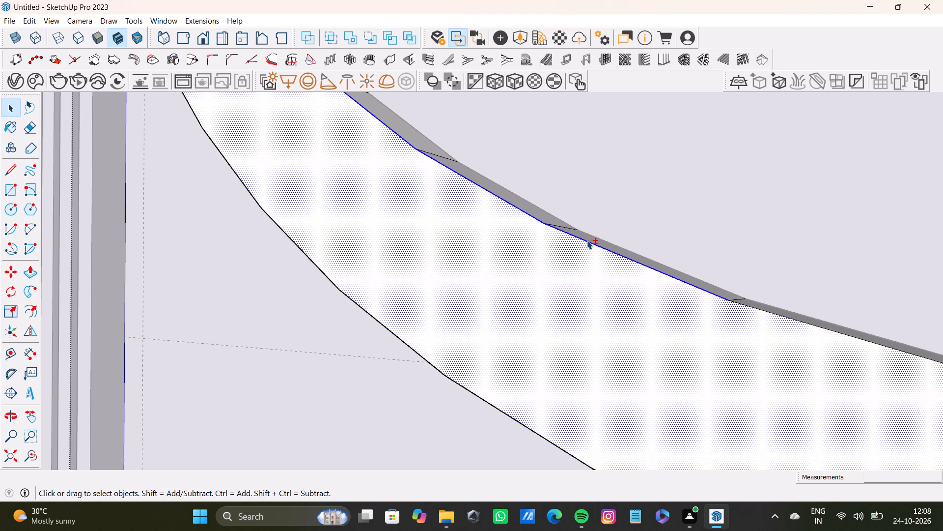
shift+click(772, 312)
shift+scroll(755, 312, down, 6)
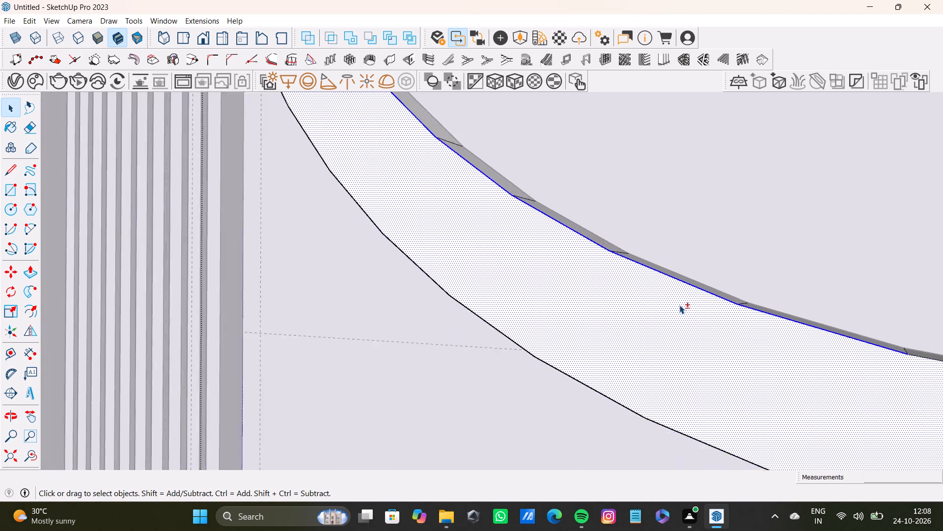
shift+scroll(679, 305, down, 14)
shift+middle_drag(600, 281, 444, 231)
shift+scroll(444, 231, down, 1)
shift+scroll(490, 249, up, 12)
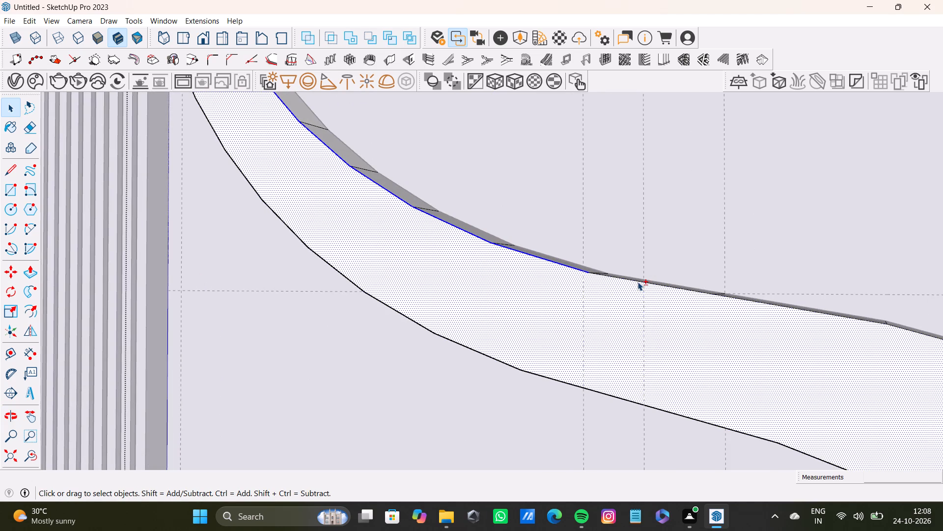
shift+click(644, 280)
Add the front edge segments where the band reverses curvature at the middle of the S to the selection.
shift+scroll(659, 290, down, 5)
shift+middle_drag(666, 299, 507, 279)
shift+scroll(507, 279, down, 1)
shift+middle_drag(606, 295, 576, 328)
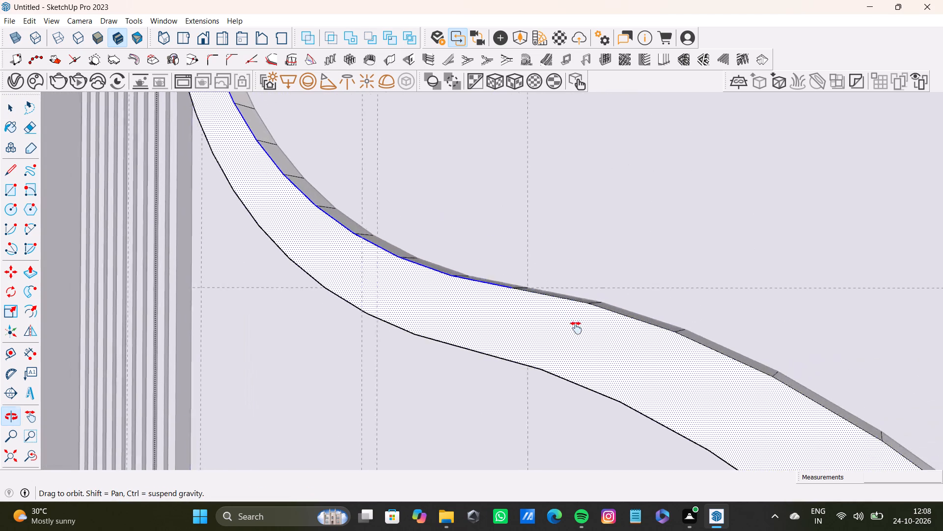
shift+middle_drag(576, 328, 527, 356)
shift+scroll(491, 299, up, 5)
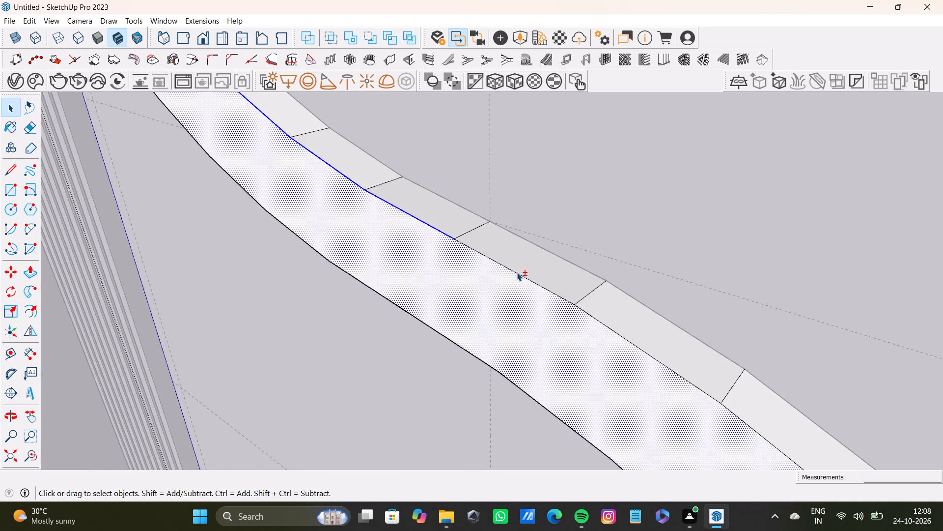
shift+click(517, 272)
shift+click(603, 324)
Extend the edge selection with the front segments along the upper part of the band's lower arc.
shift+scroll(610, 332, down, 4)
shift+middle_drag(625, 348, 441, 150)
shift+scroll(550, 244, up, 2)
shift+scroll(577, 289, down, 6)
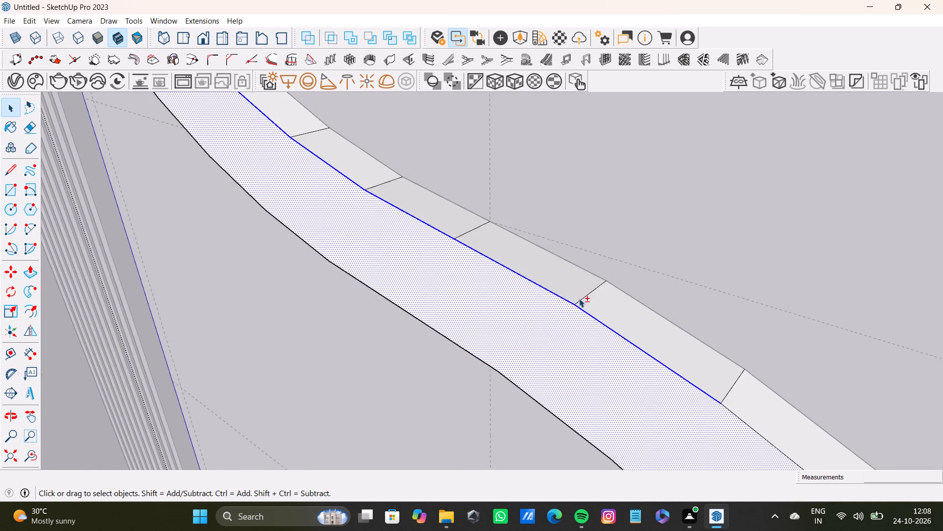
shift+scroll(579, 298, down, 12)
shift+middle_drag(596, 291, 515, 212)
shift+click(35, 454)
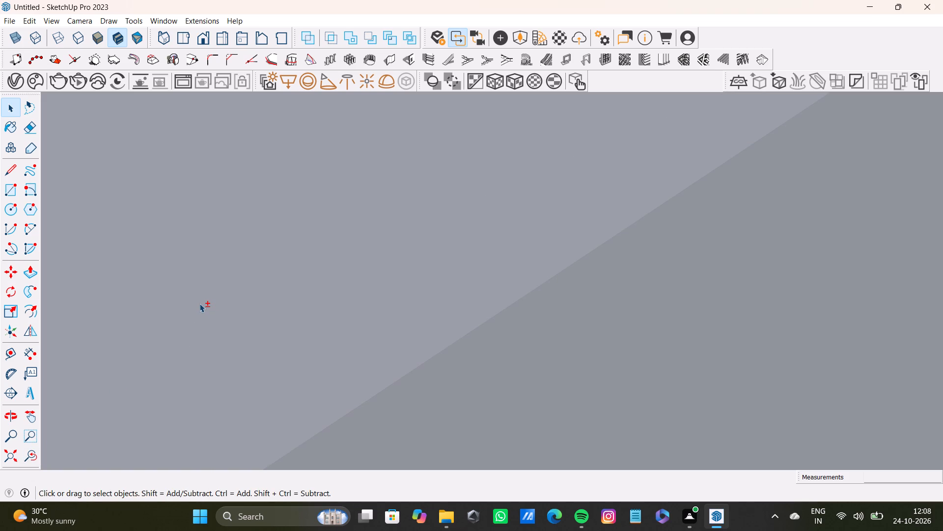
shift+scroll(267, 363, down, 9)
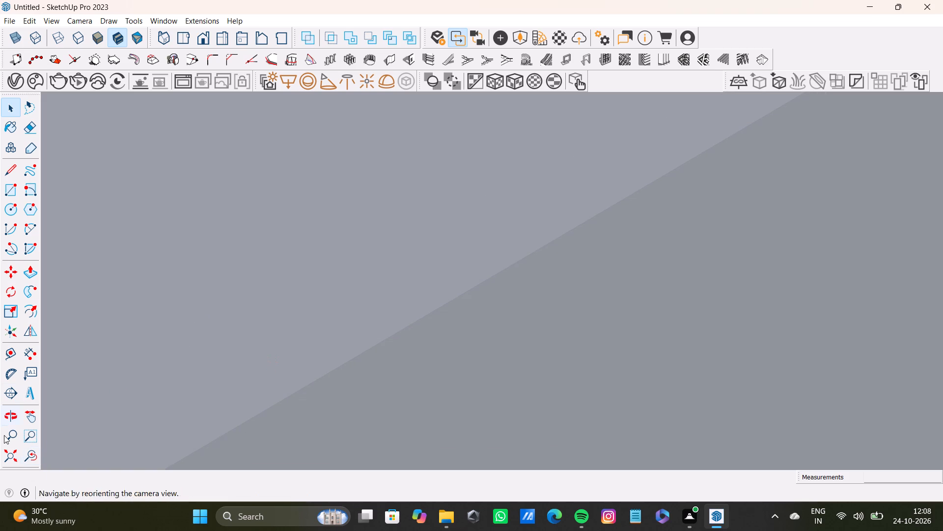
shift+click(31, 461)
shift+click(1, 460)
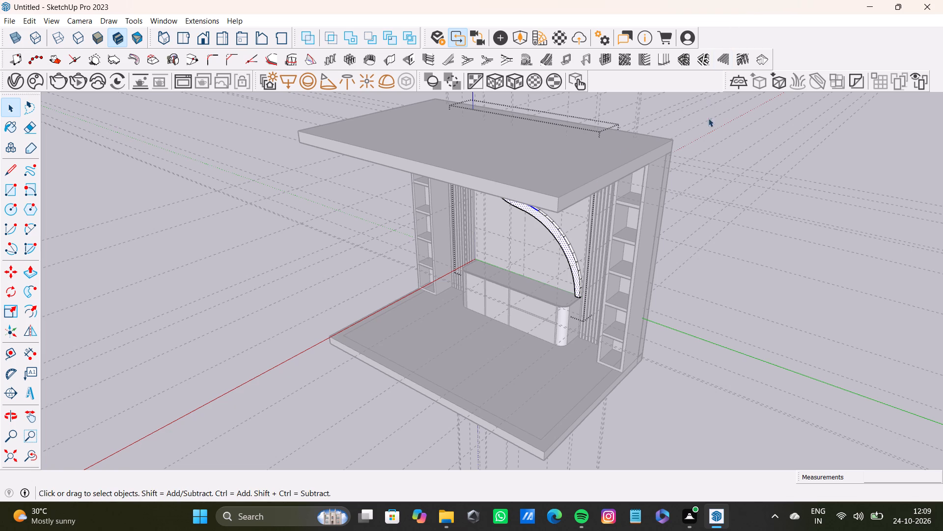
scroll(535, 210, up, 17)
shift+click(570, 207)
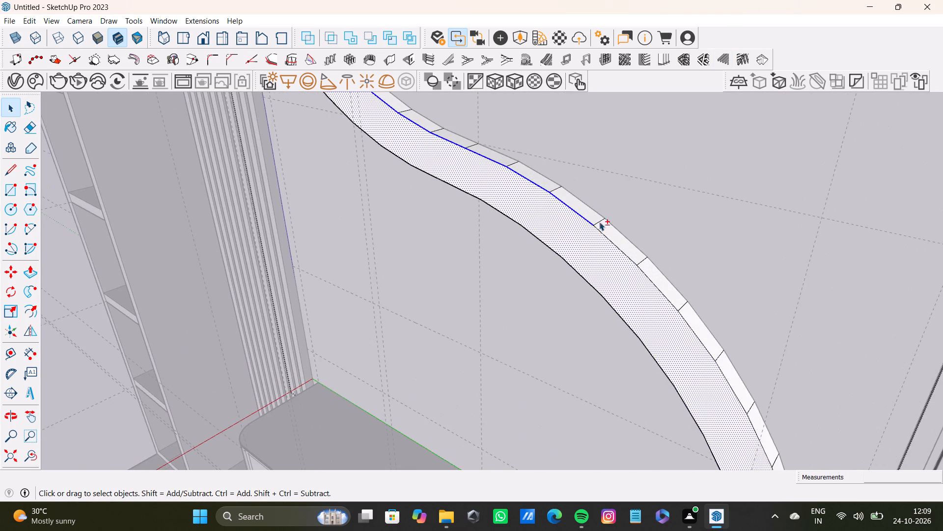
shift+click(615, 249)
shift+click(623, 276)
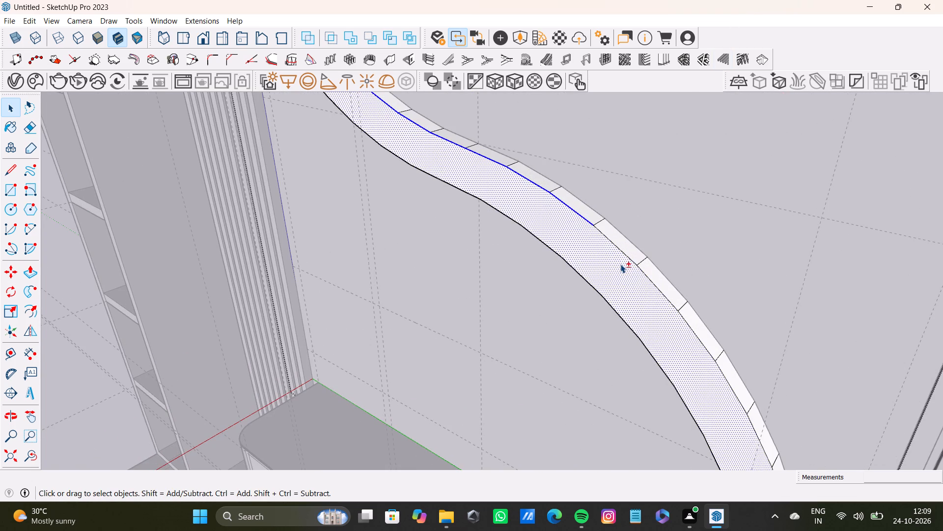
shift+click(627, 256)
shift+click(662, 292)
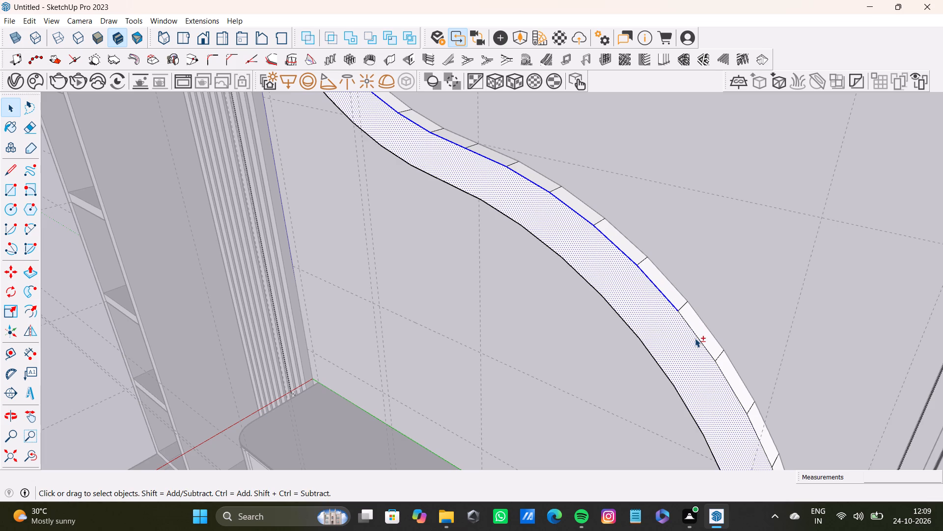
shift+click(700, 338)
Add the remaining front edge segments of the lower arc to the selection, down to the band's end at the cabinet top.
shift+scroll(705, 348, down, 4)
shift+middle_drag(706, 348, 675, 292)
shift+scroll(696, 312, up, 3)
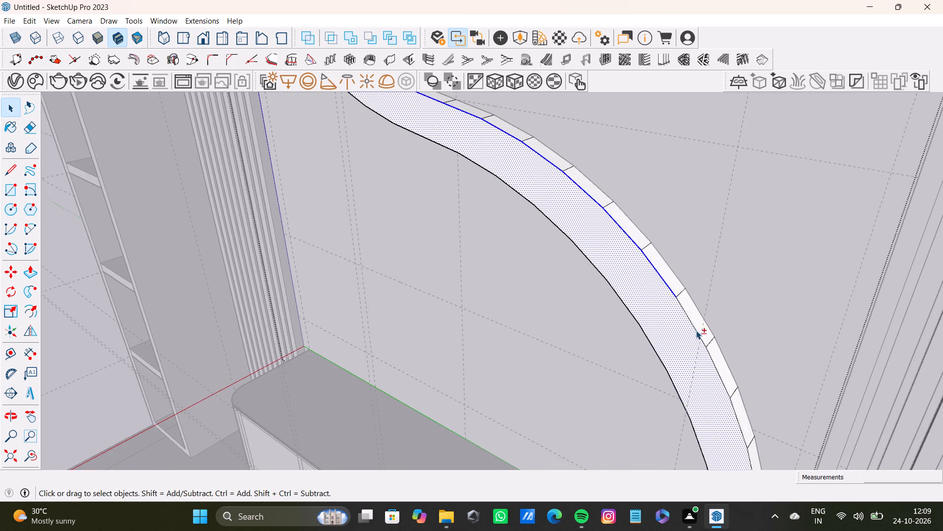
shift+click(696, 330)
shift+scroll(710, 347, down, 3)
shift+middle_drag(708, 343, 652, 232)
shift+scroll(651, 237, up, 3)
shift+click(667, 269)
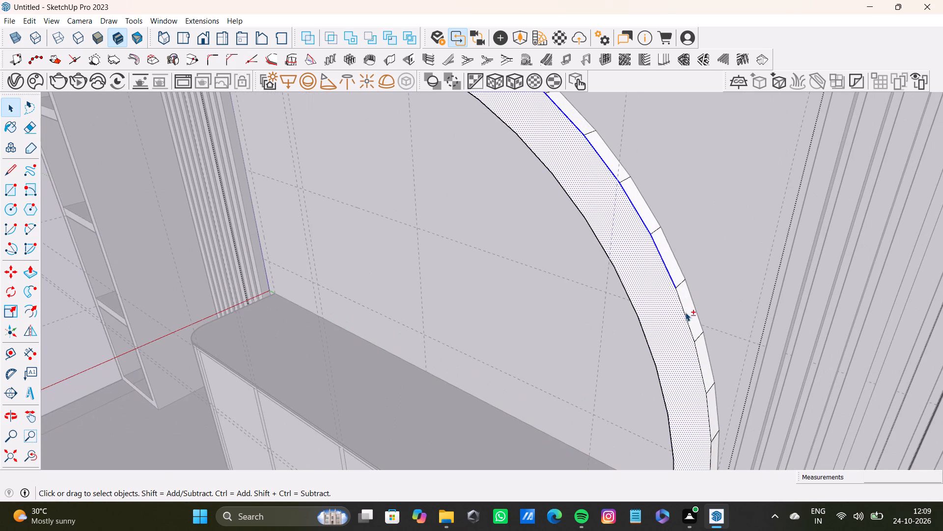
shift+click(685, 313)
shift+middle_drag(691, 325, 679, 208)
shift+scroll(681, 244, up, 3)
shift+click(691, 259)
shift+scroll(700, 273, down, 1)
shift+middle_drag(700, 273, 695, 220)
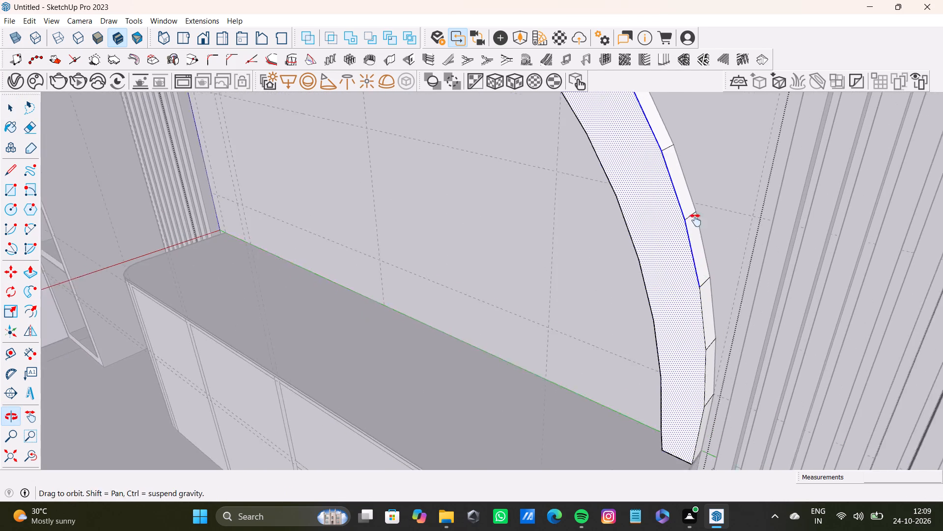
shift+middle_drag(695, 220, 687, 153)
shift+scroll(686, 177, up, 2)
shift+click(689, 204)
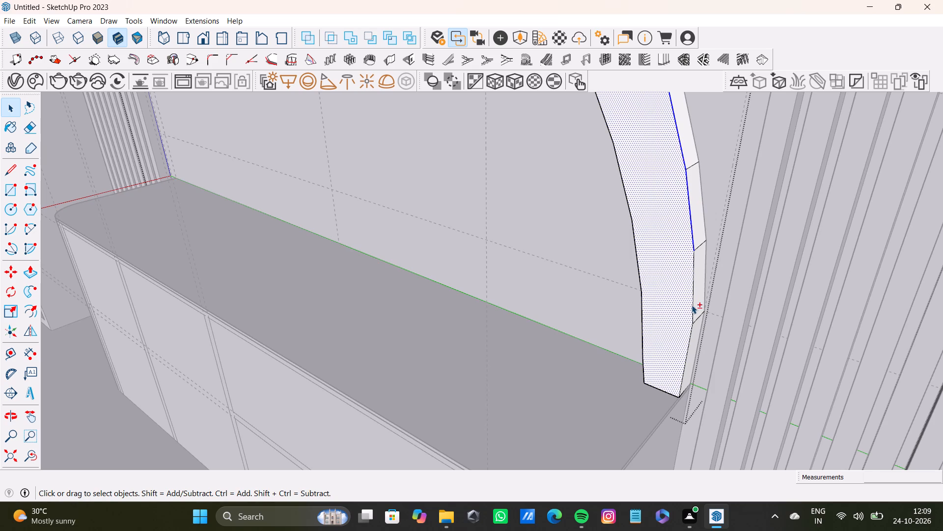
shift+click(692, 305)
shift+click(686, 350)
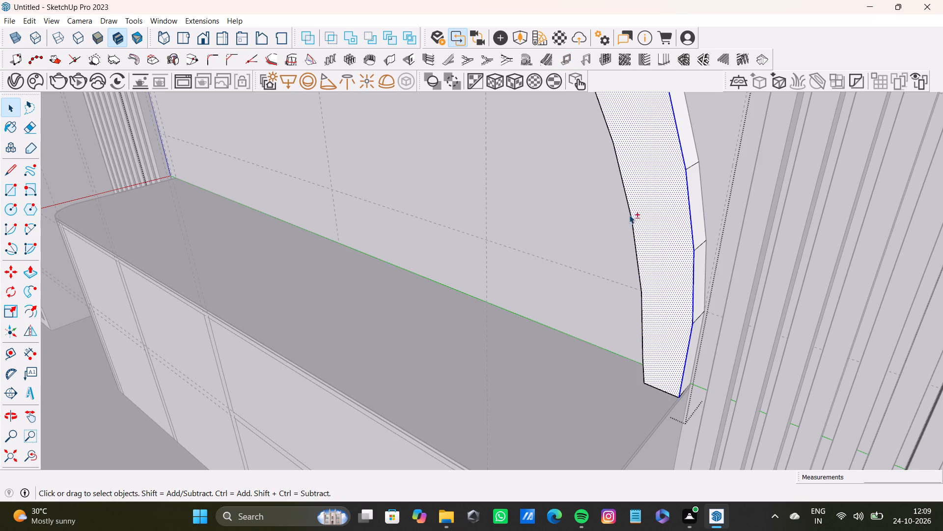
Copy the selected band geometry 1" back from the front corner along the band's thickness, toward the back panel.
shift+scroll(717, 368, up, 8)
middle_drag(674, 397, 665, 395)
key(m)
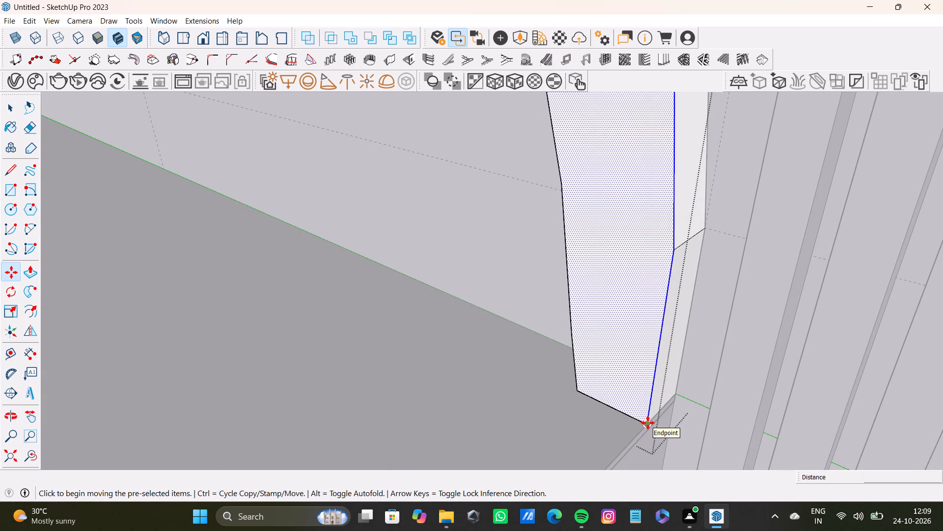
scroll(648, 423, up, 7)
ctrl+click(647, 426)
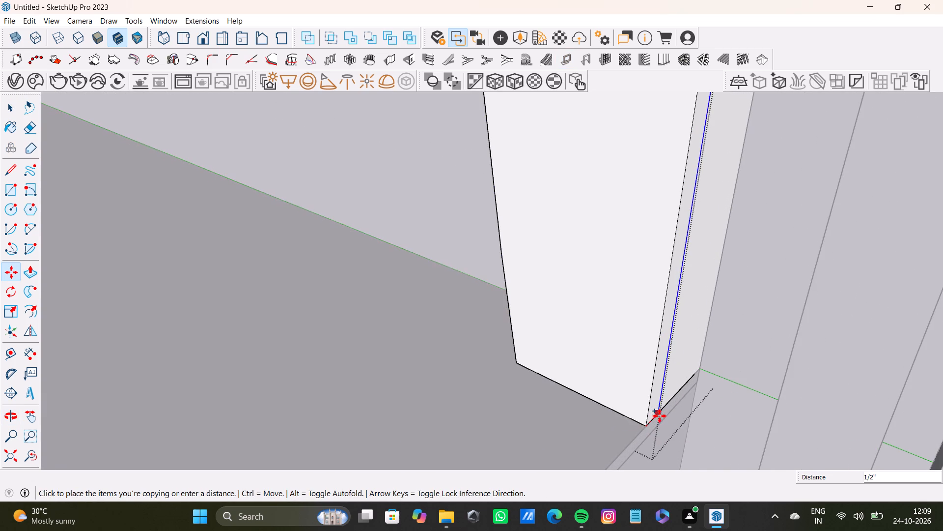
scroll(660, 416, up, 6)
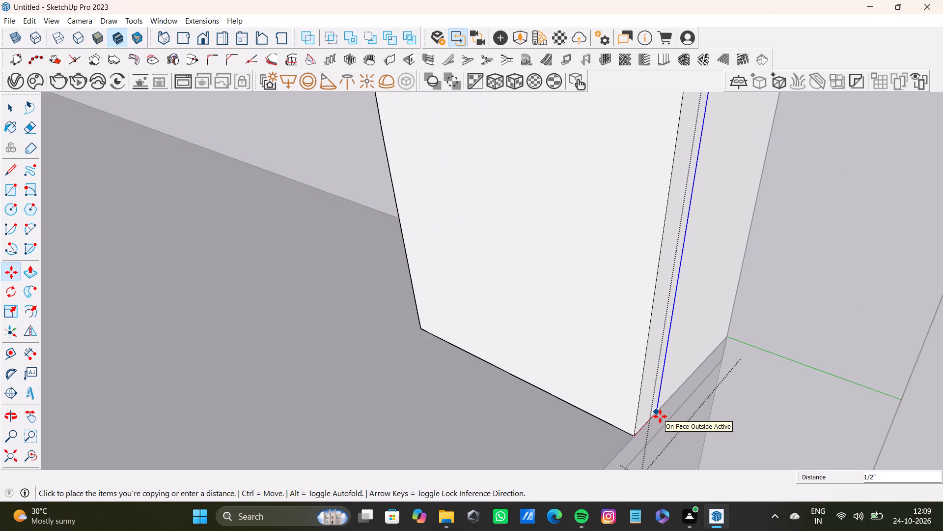
text(1")
key(Return)
Add the first two front strip faces and their front edges at the band's top, just below the ceiling, to the selection.
scroll(658, 412, down, 20)
scroll(658, 412, down, 20)
scroll(658, 412, down, 4)
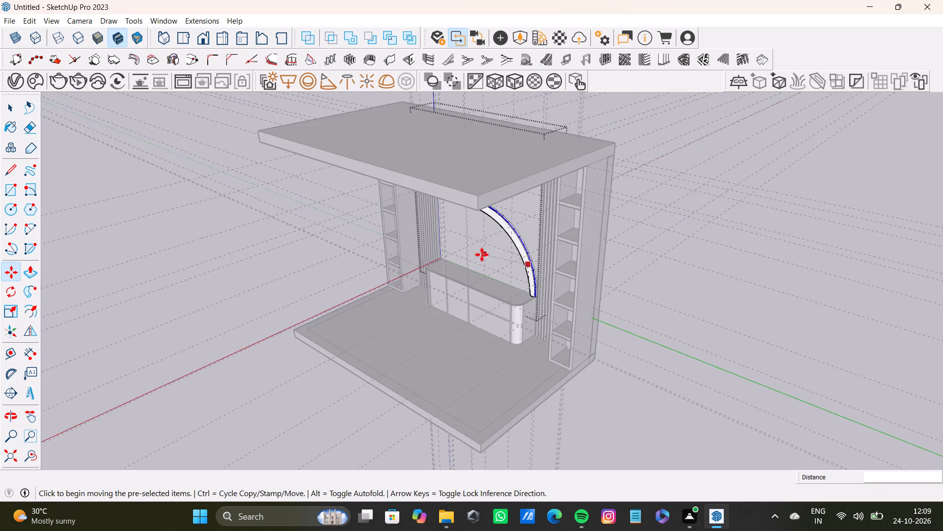
shift+middle_drag(482, 255, 489, 223)
scroll(489, 220, up, 9)
scroll(436, 178, up, 4)
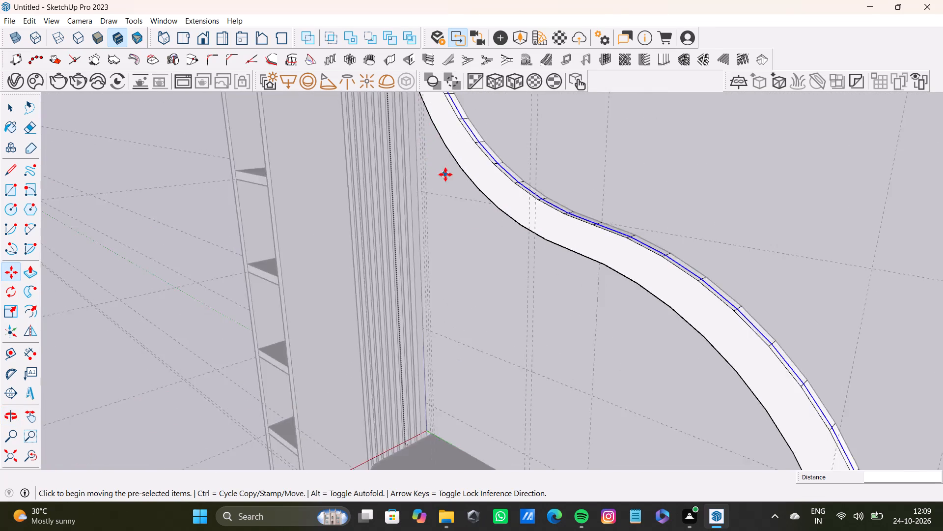
scroll(445, 175, up, 4)
shift+middle_drag(459, 174, 499, 415)
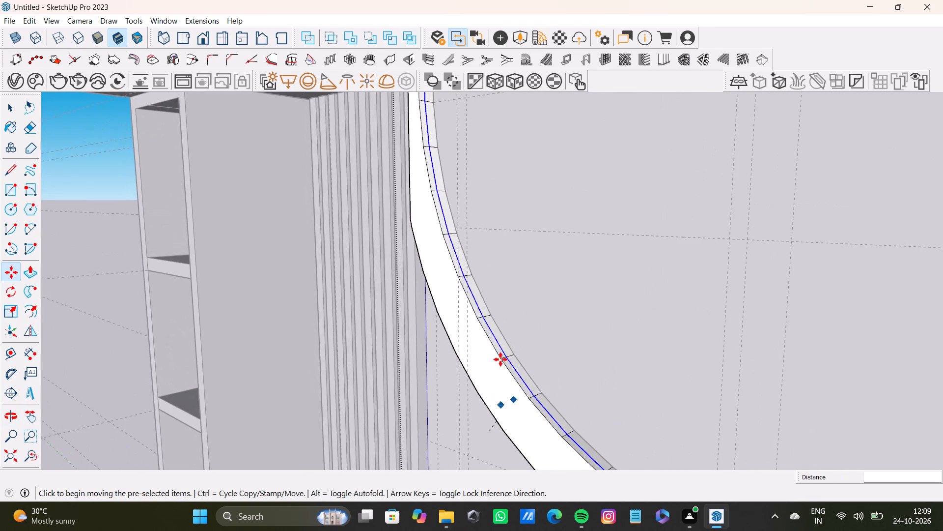
shift+scroll(435, 209, up, 4)
shift+middle_drag(424, 151, 456, 267)
shift+scroll(399, 155, up, 2)
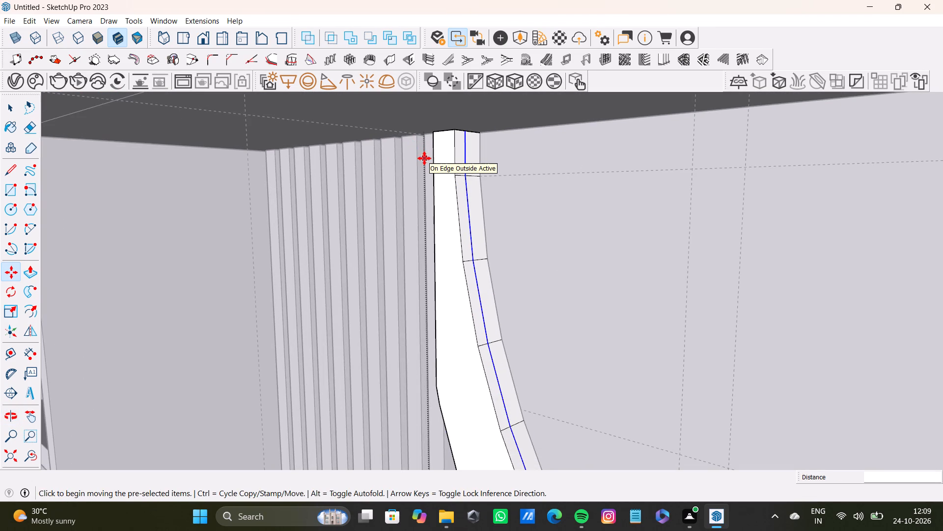
key(space)
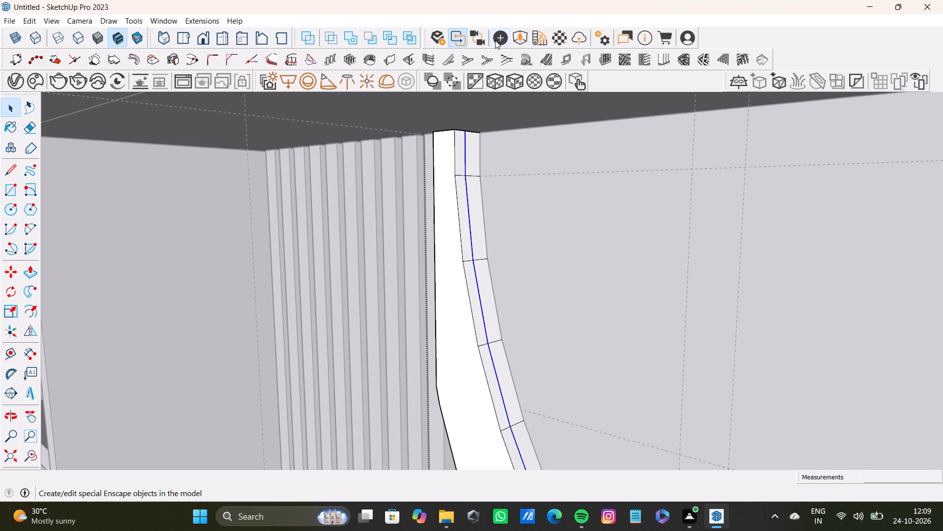
scroll(482, 172, up, 9)
shift+click(436, 158)
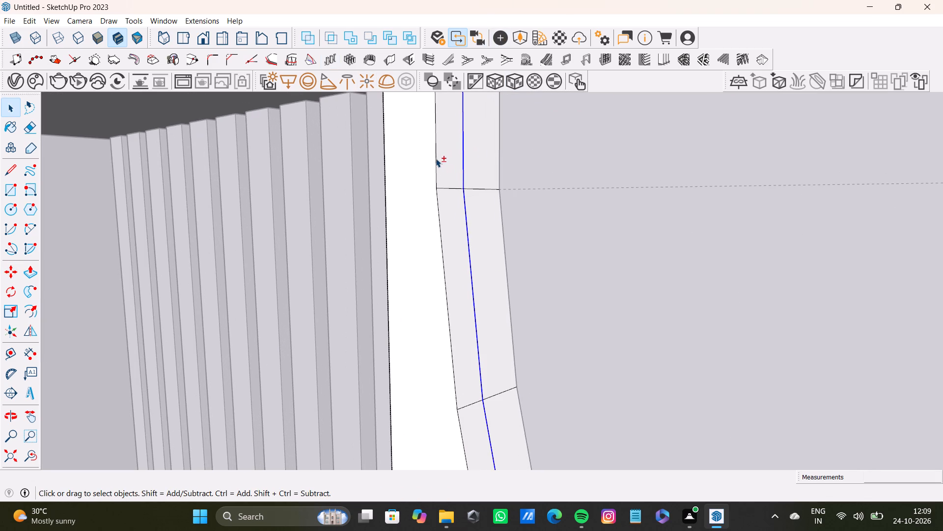
shift+click(444, 161)
shift+click(454, 206)
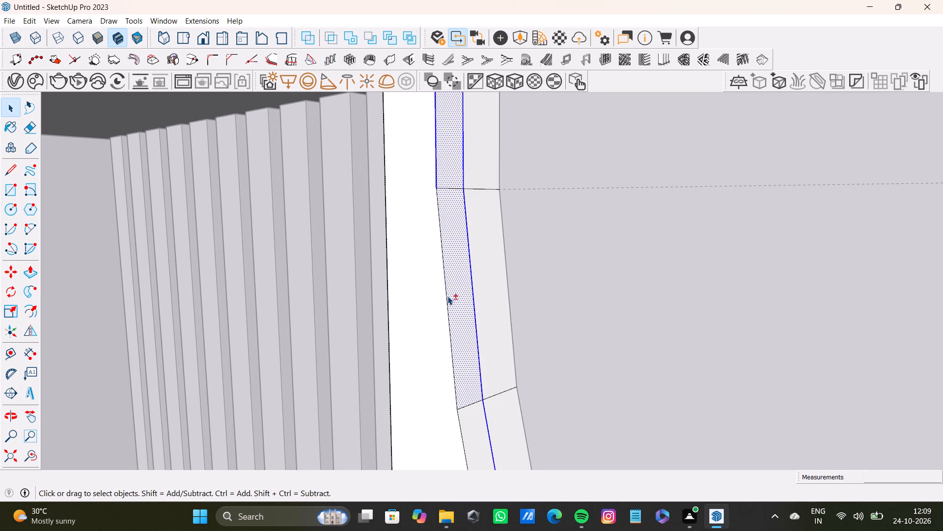
shift+click(448, 297)
shift+scroll(445, 300, down, 5)
shift+middle_click(446, 314)
shift+scroll(447, 311, up, 4)
shift+click(450, 317)
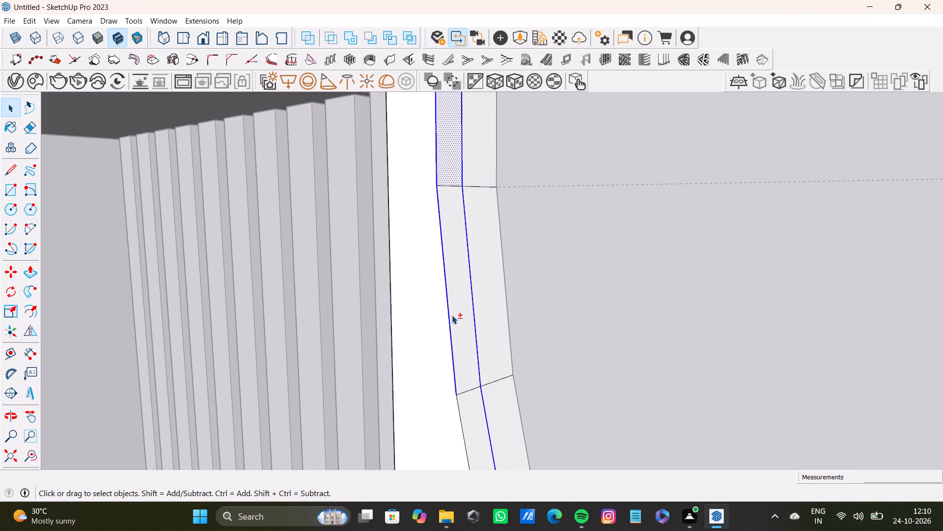
shift+click(456, 316)
Extend the selection with the third and fourth strip faces and their front edges down the band's steep upper arc.
shift+scroll(459, 318, down, 5)
shift+middle_drag(460, 318, 453, 220)
shift+scroll(464, 254, up, 6)
shift+click(460, 313)
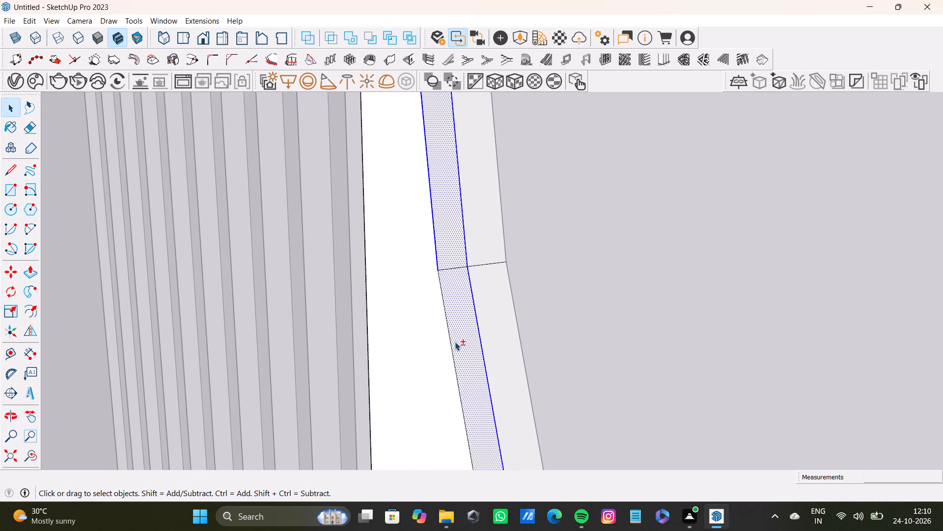
shift+click(452, 347)
shift+scroll(452, 348, down, 5)
shift+middle_drag(458, 360, 420, 136)
shift+scroll(449, 240, down, 4)
shift+middle_drag(471, 289, 445, 234)
shift+scroll(444, 233, up, 3)
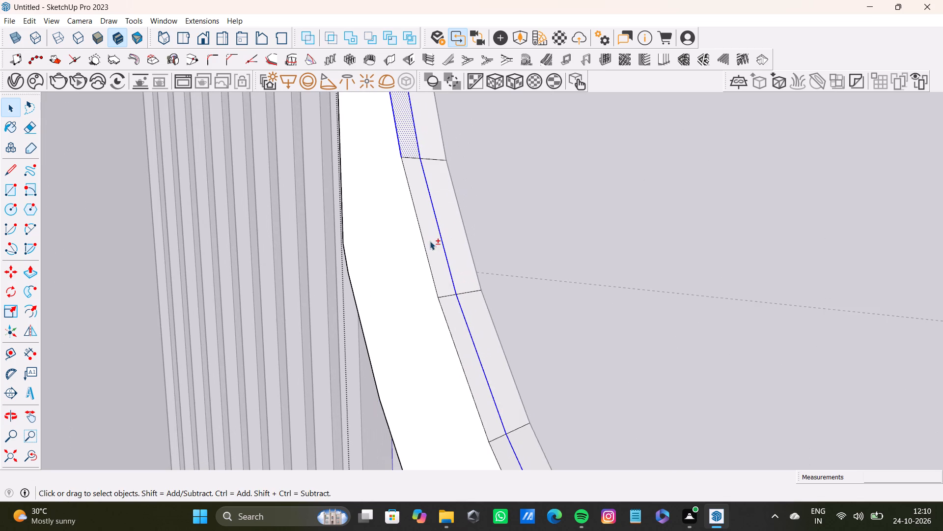
shift+click(430, 241)
shift+click(429, 261)
Add the following three strip faces and their front edges along the middle of the upper arc to the selection.
shift+scroll(439, 277, down, 3)
shift+middle_drag(448, 291, 402, 116)
shift+scroll(403, 134, up, 7)
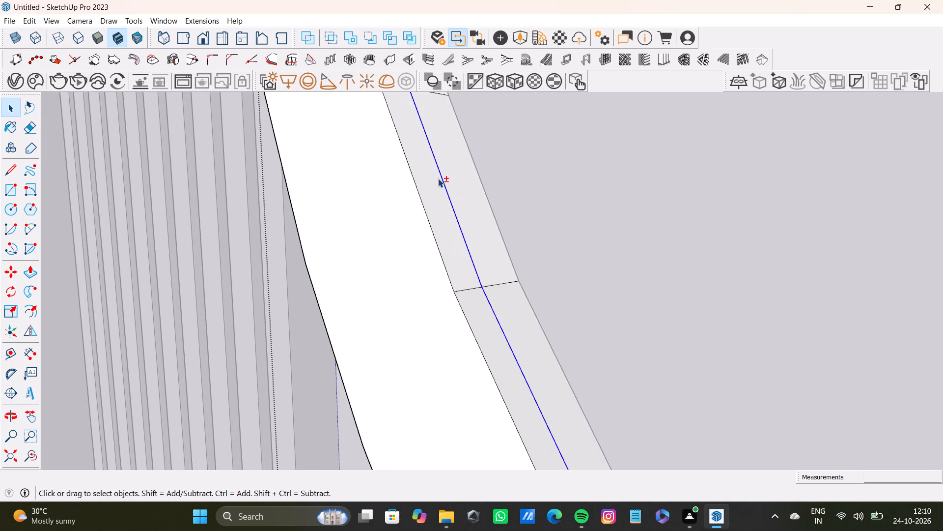
shift+click(438, 178)
shift+click(433, 236)
shift+scroll(434, 236, down, 5)
shift+middle_drag(479, 262, 403, 80)
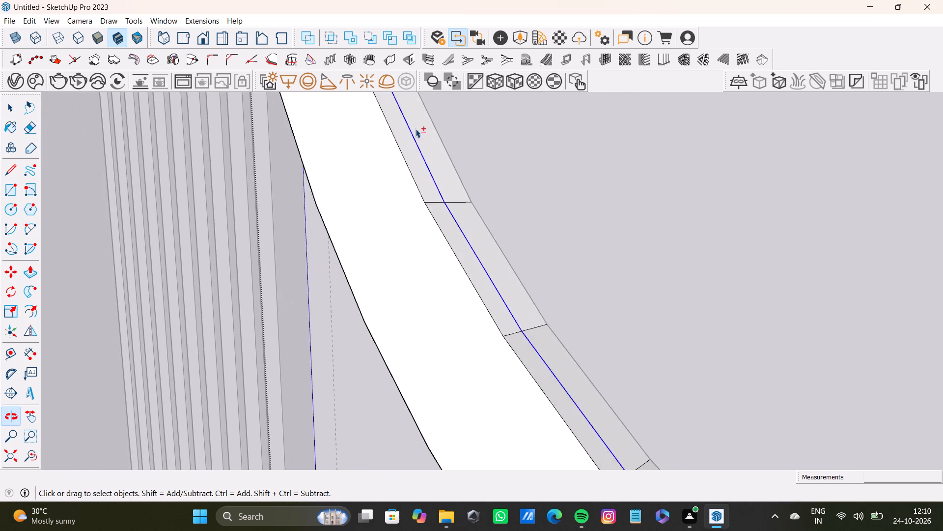
shift+scroll(427, 175, up, 4)
shift+click(427, 180)
shift+click(420, 207)
shift+click(447, 248)
shift+click(442, 254)
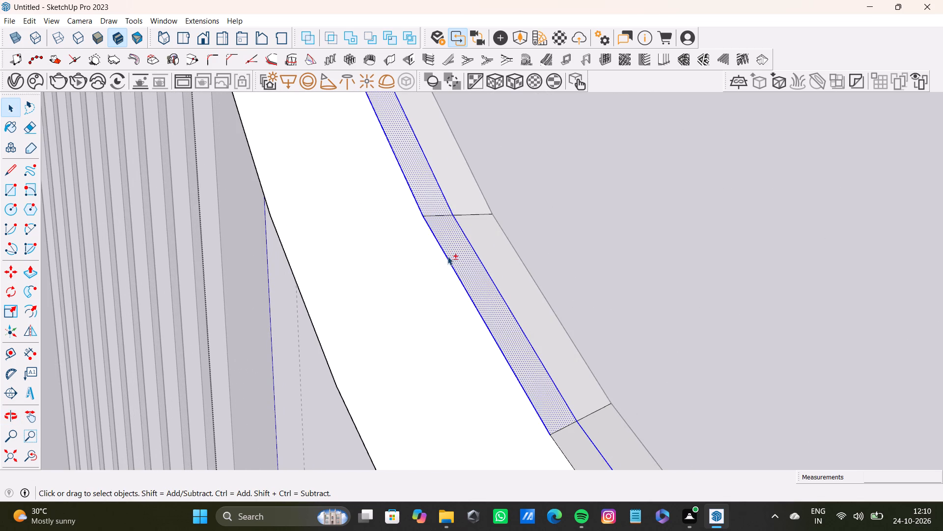
Add two more strip faces with their front edges where the upper arc starts to flatten to the selection.
shift+scroll(448, 253, down, 6)
shift+scroll(313, 109, down, 7)
shift+middle_drag(338, 203, 290, 167)
shift+scroll(451, 232, up, 7)
shift+click(340, 237)
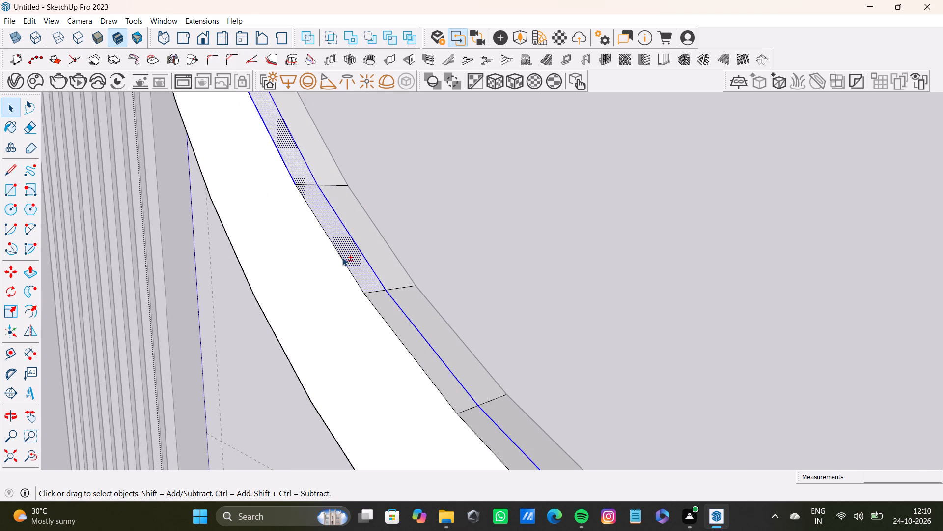
shift+click(342, 257)
shift+scroll(353, 265, down, 3)
shift+middle_drag(353, 266, 334, 146)
shift+scroll(396, 194, up, 6)
shift+click(381, 219)
shift+drag(379, 236, 384, 236)
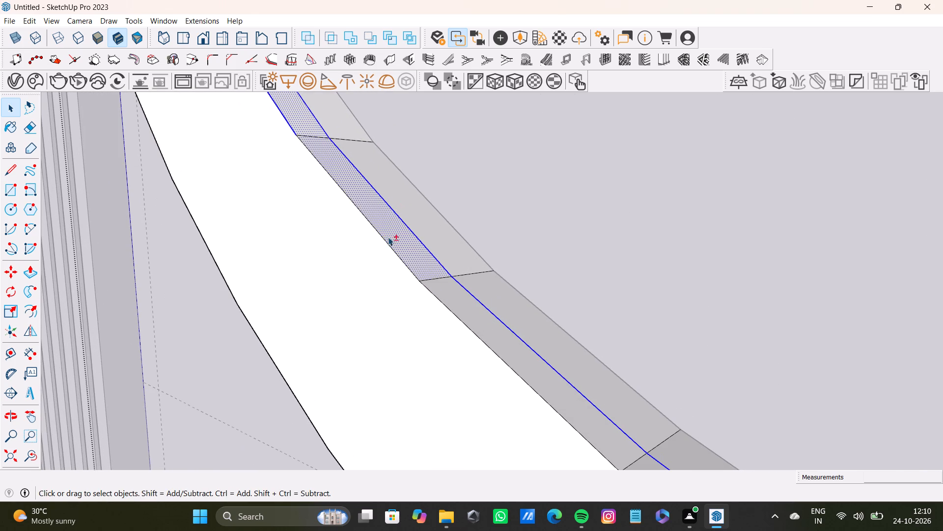
shift+click(387, 245)
Extend the selection with three strip faces and their front edges along the flatter lower end of the upper arc.
shift+scroll(390, 245, down, 5)
shift+middle_drag(390, 245, 356, 177)
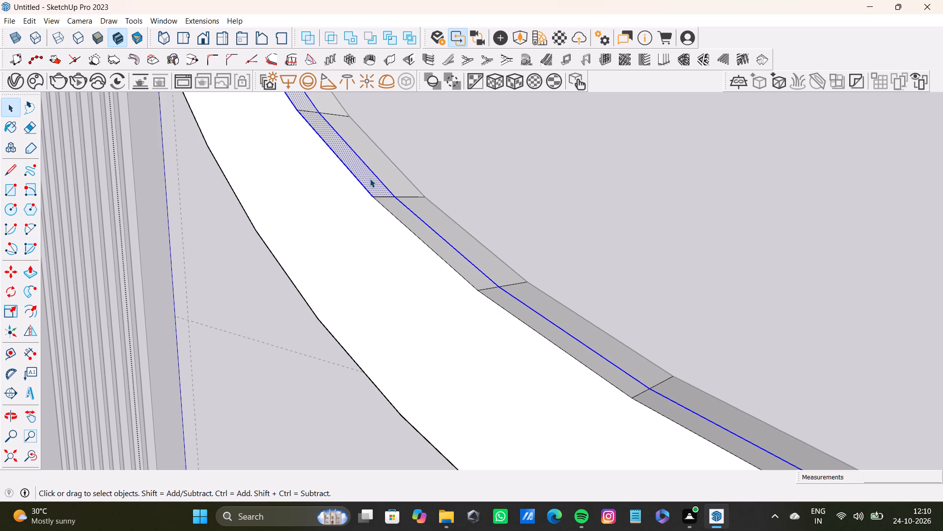
shift+click(424, 231)
shift+drag(432, 251, 437, 256)
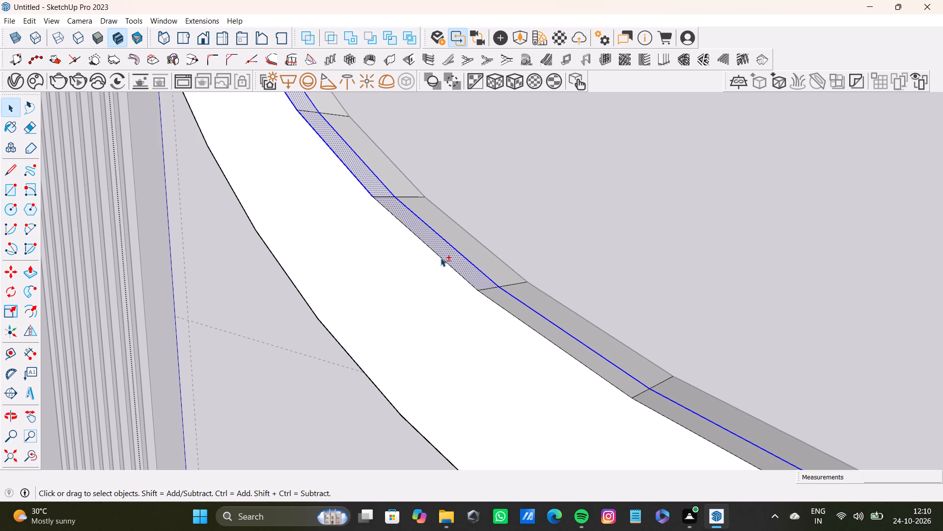
shift+click(443, 259)
shift+click(523, 307)
shift+click(529, 329)
shift+scroll(541, 330, down, 4)
shift+middle_drag(571, 358, 390, 243)
shift+scroll(414, 239, up, 5)
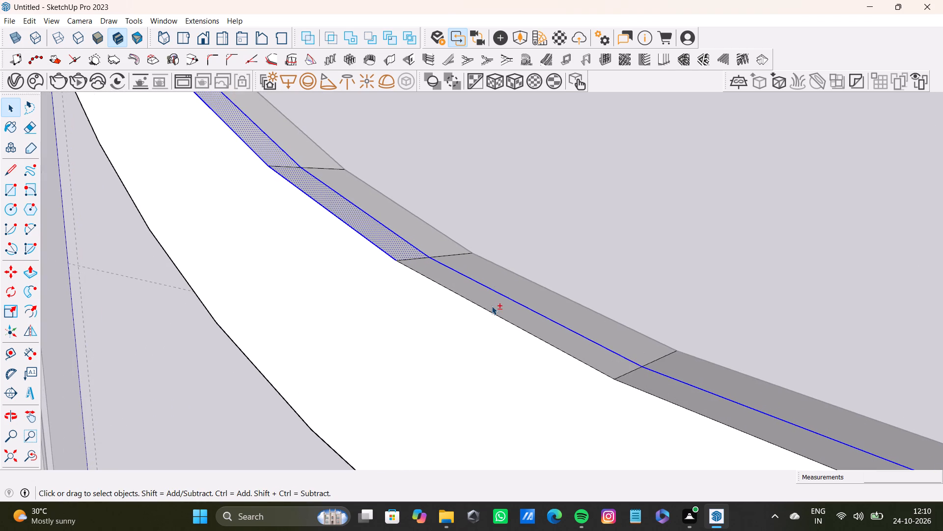
shift+drag(496, 303, 504, 324)
shift+click(517, 321)
shift+click(532, 336)
Add the two strip faces and front edges where the band reverses curvature at the middle of the S.
shift+scroll(544, 341, down, 4)
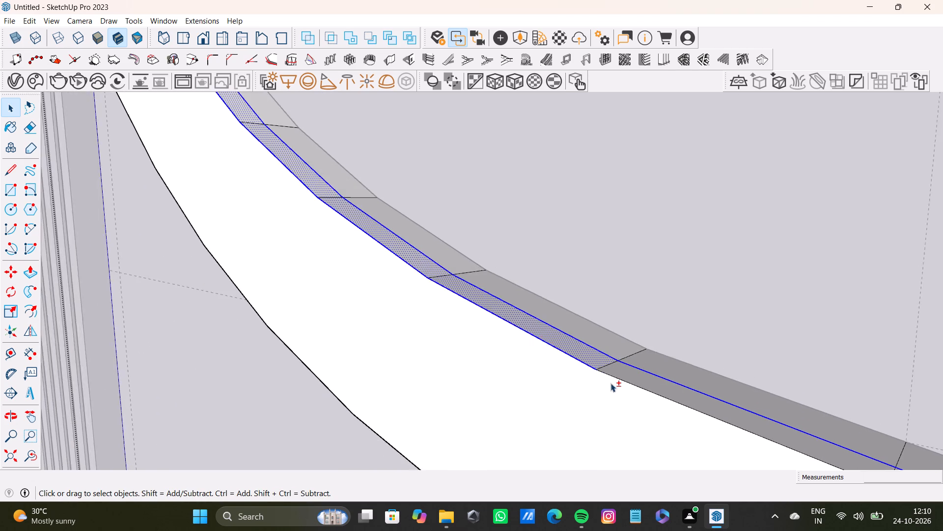
shift+middle_drag(610, 383, 391, 284)
shift+scroll(458, 299, up, 4)
shift+click(470, 297)
shift+click(485, 311)
shift+scroll(490, 315, down, 2)
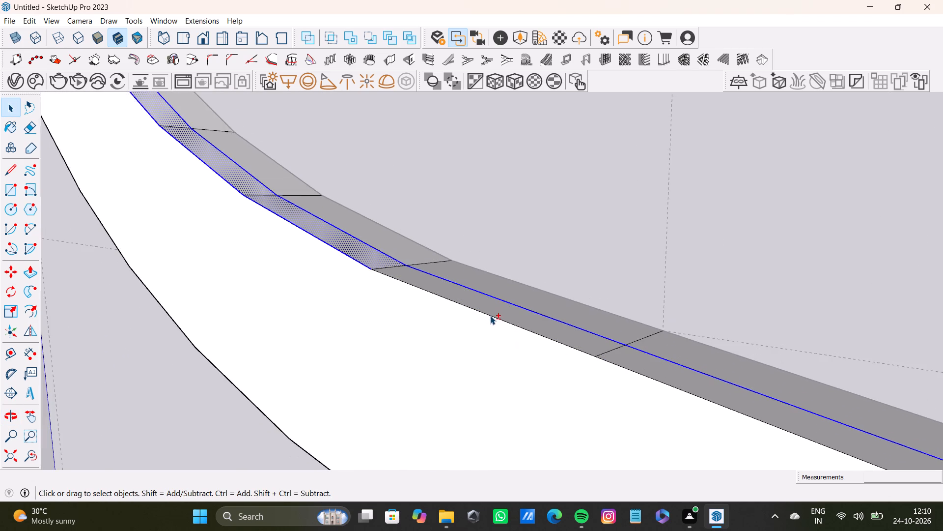
shift+scroll(490, 316, down, 4)
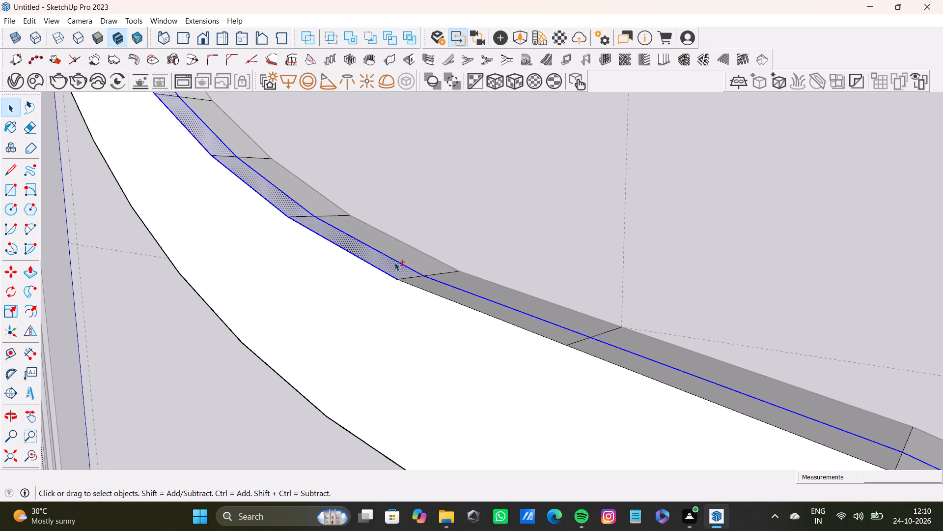
shift+click(510, 316)
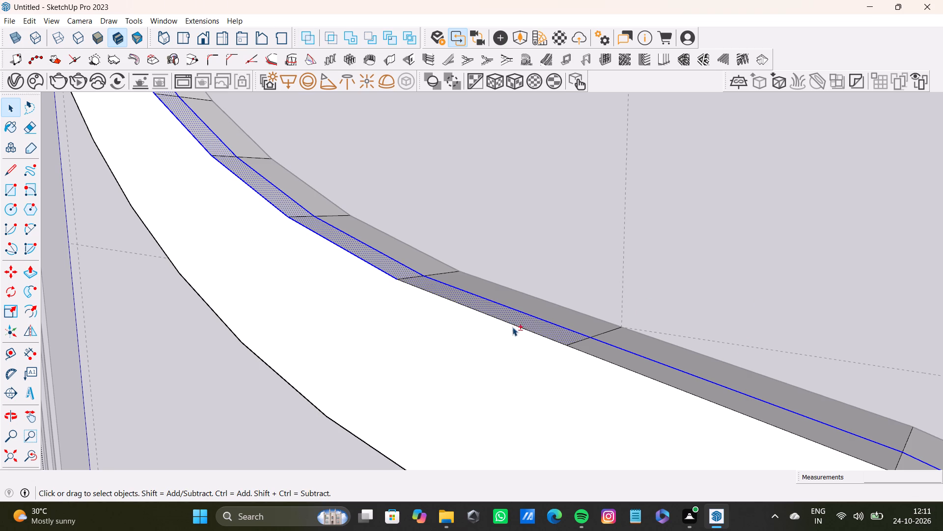
shift+click(515, 326)
shift+click(605, 353)
shift+click(607, 363)
Add the first two strip faces and their front edges at the start of the lower arc to the selection.
shift+scroll(611, 361, down, 5)
shift+middle_drag(680, 391, 309, 252)
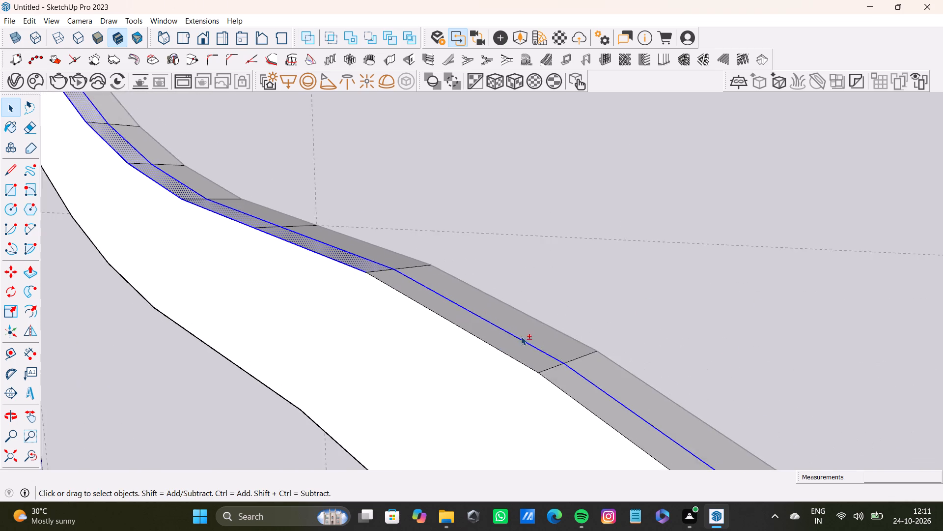
shift+scroll(549, 351, up, 3)
shift+click(515, 350)
shift+click(527, 374)
shift+click(574, 391)
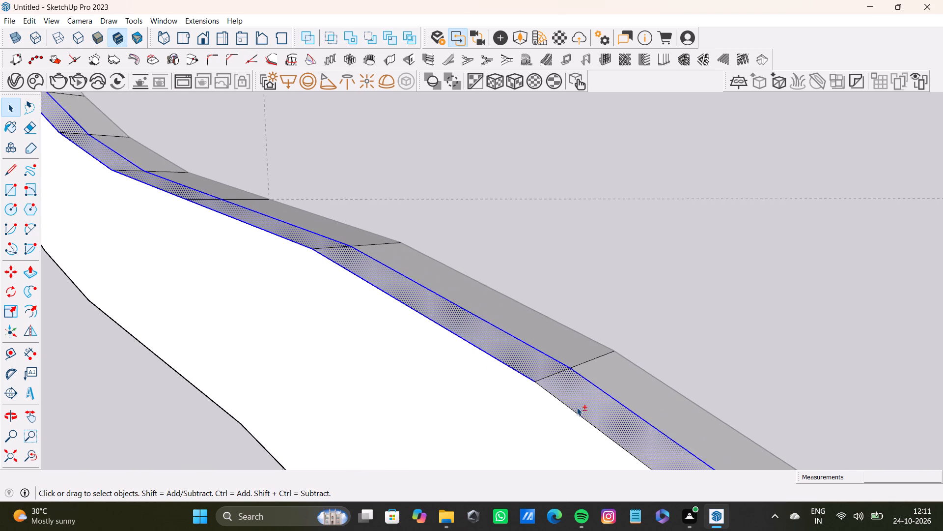
shift+click(576, 413)
Extend the selection with the third and fourth strip faces and front edges of the lower arc.
shift+scroll(578, 408, down, 5)
shift+middle_drag(581, 414, 313, 64)
shift+scroll(349, 115, down, 8)
shift+middle_drag(469, 220, 331, 234)
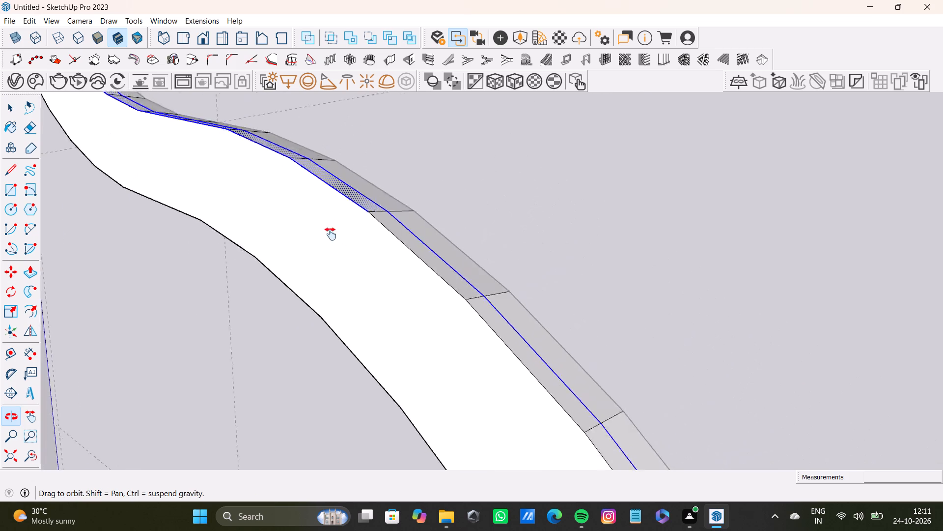
shift+middle_drag(331, 234, 331, 223)
shift+scroll(350, 232, up, 3)
shift+click(363, 204)
shift+click(374, 220)
shift+click(455, 289)
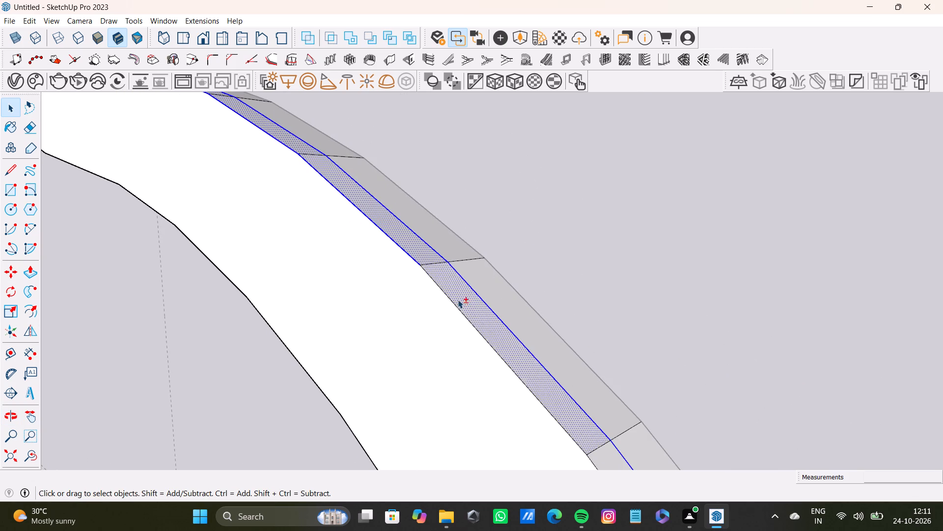
shift+click(458, 304)
Add the fifth and sixth strip faces of the lower arc with their front edges to the selection.
shift+scroll(482, 312, down, 4)
shift+middle_drag(480, 316, 403, 167)
shift+scroll(402, 181, up, 3)
shift+click(421, 187)
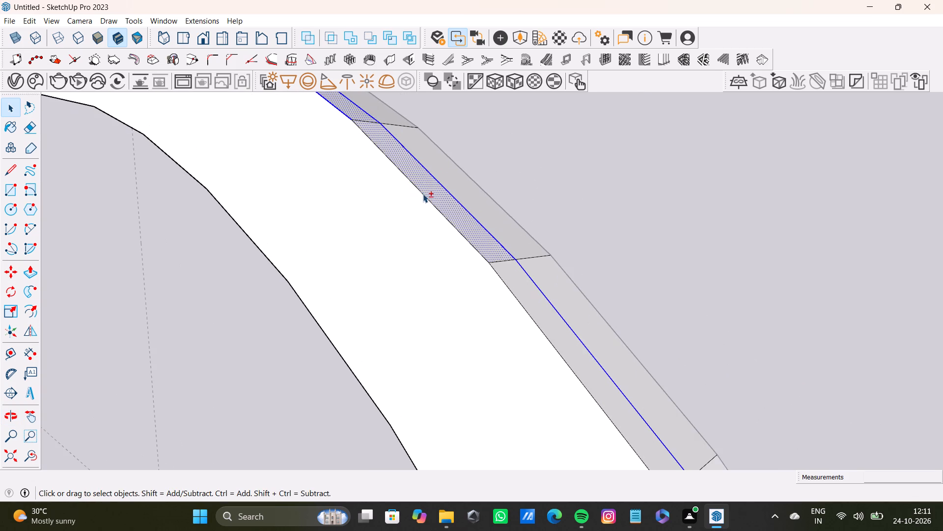
shift+click(423, 194)
shift+click(525, 290)
shift+click(535, 321)
Add the seventh and eighth strip faces and front edges of the lower arc, keeping the band's large front face unselected.
shift+scroll(535, 323, down, 5)
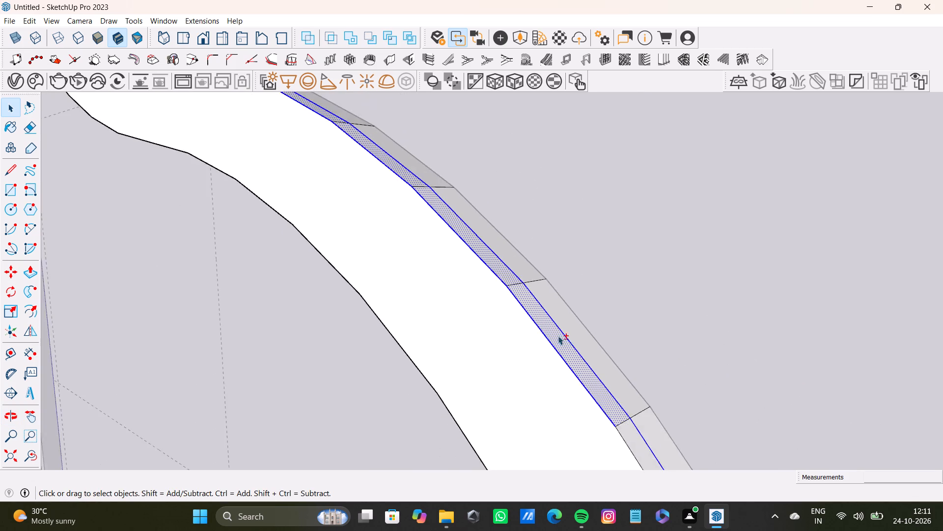
shift+middle_drag(564, 338, 326, 111)
shift+scroll(457, 241, up, 3)
shift+click(390, 263)
shift+click(386, 276)
shift+scroll(395, 277, down, 5)
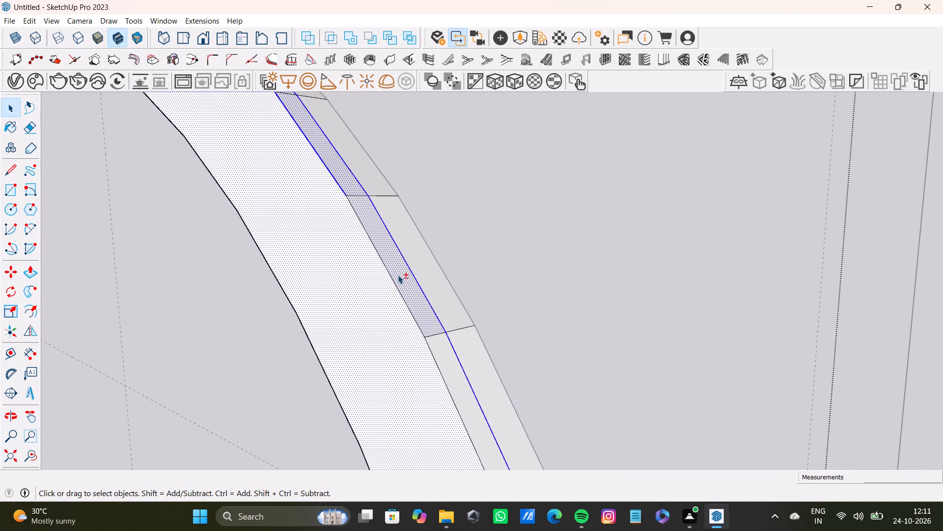
shift+click(378, 299)
shift+click(406, 304)
shift+scroll(406, 303, down, 5)
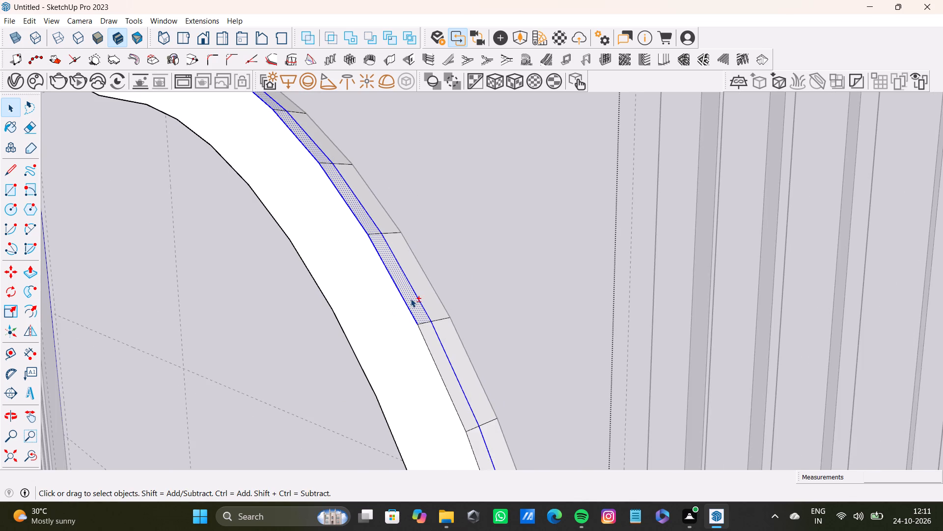
shift+scroll(470, 297, up, 5)
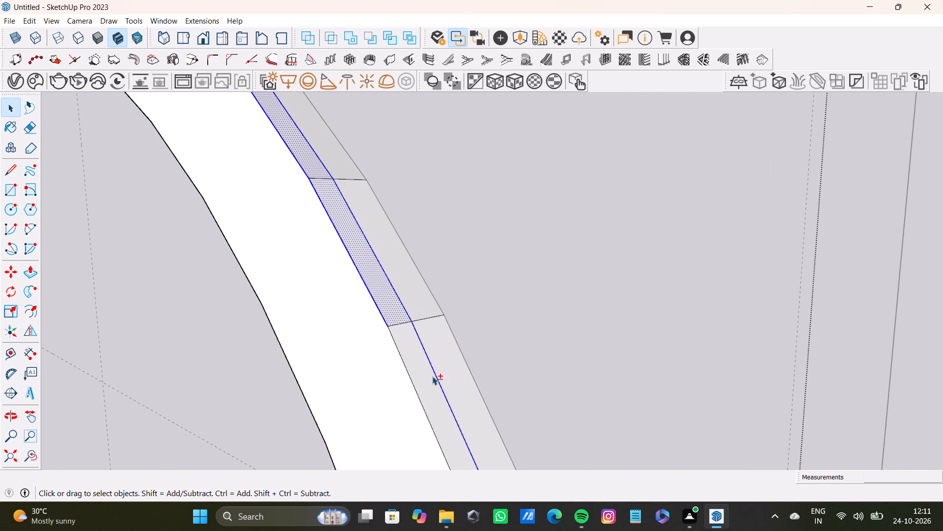
shift+click(426, 396)
shift+click(426, 414)
Extend the selection with the next two strip faces and front edges down the steep part of the lower arc.
shift+scroll(407, 423, down, 2)
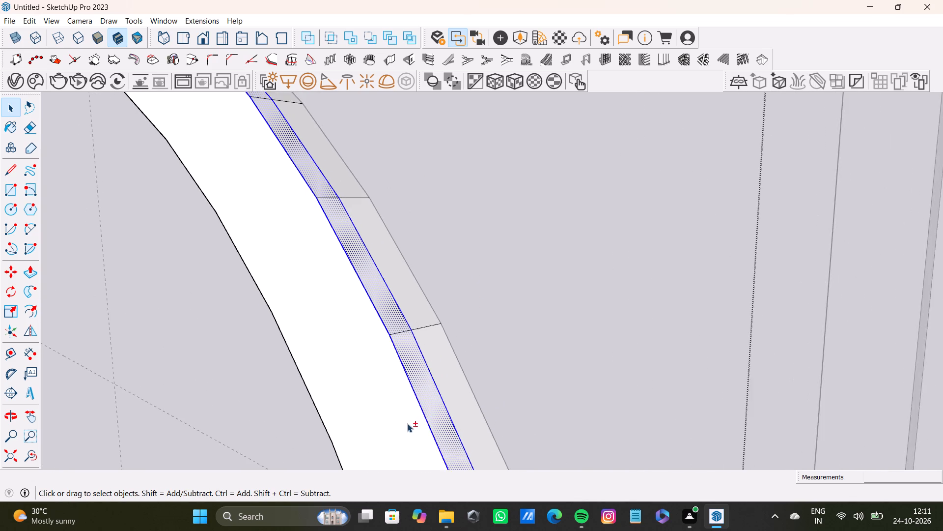
shift+middle_drag(407, 423, 379, 248)
shift+scroll(403, 305, up, 4)
shift+click(478, 385)
shift+click(470, 401)
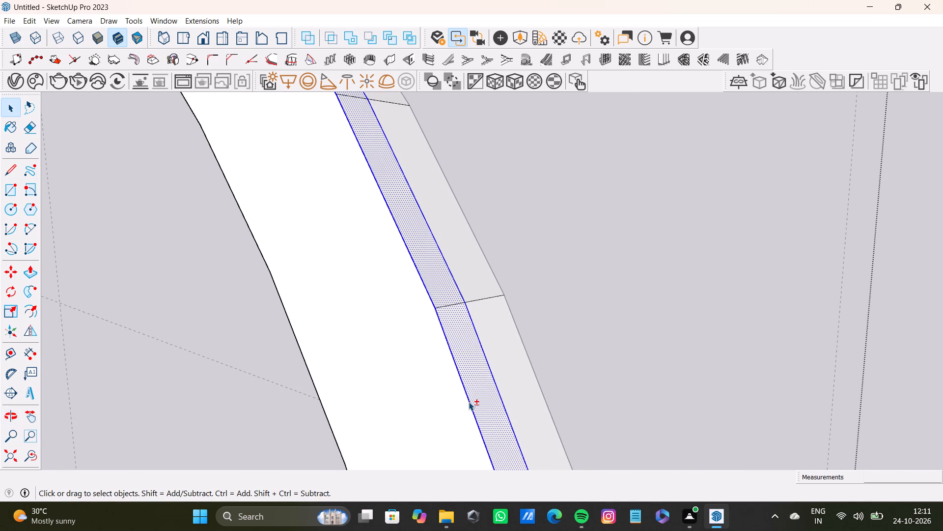
shift+scroll(469, 402, down, 3)
shift+middle_drag(469, 395, 343, 127)
shift+scroll(385, 247, up, 3)
shift+click(430, 323)
shift+click(410, 336)
shift+scroll(409, 343, down, 4)
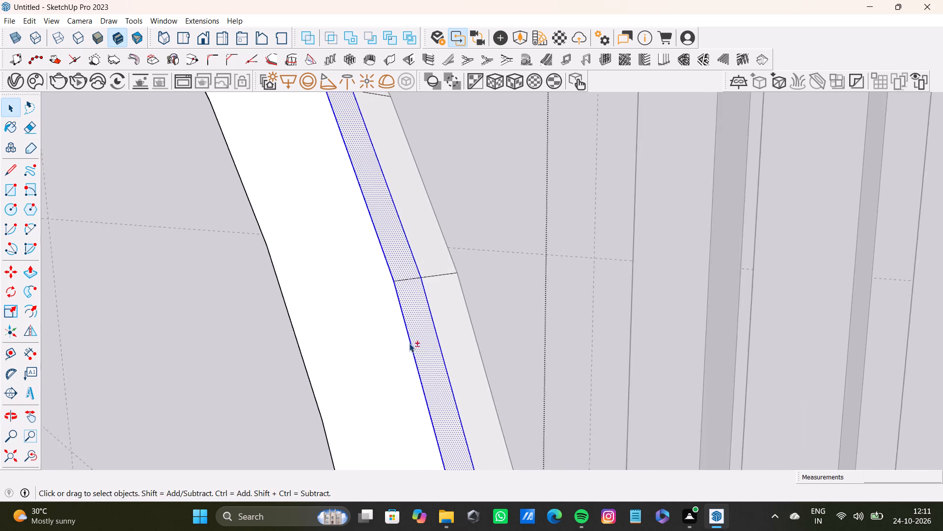
Extend the selection with the next two strip faces and front edges down the lower arc toward the band's foot.
shift+scroll(409, 347, up, 2)
shift+middle_drag(409, 347, 336, 101)
shift+scroll(433, 246, down, 4)
shift+click(426, 318)
shift+click(412, 331)
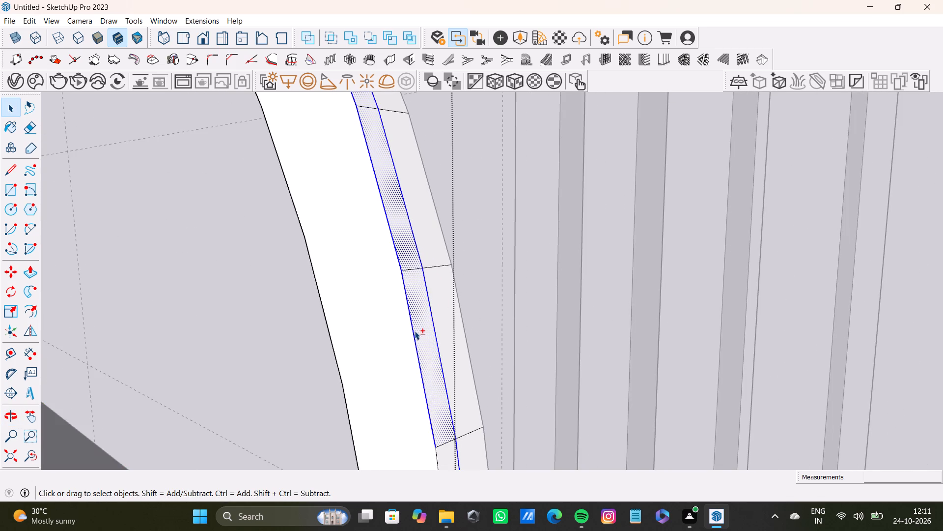
shift+scroll(450, 301, down, 3)
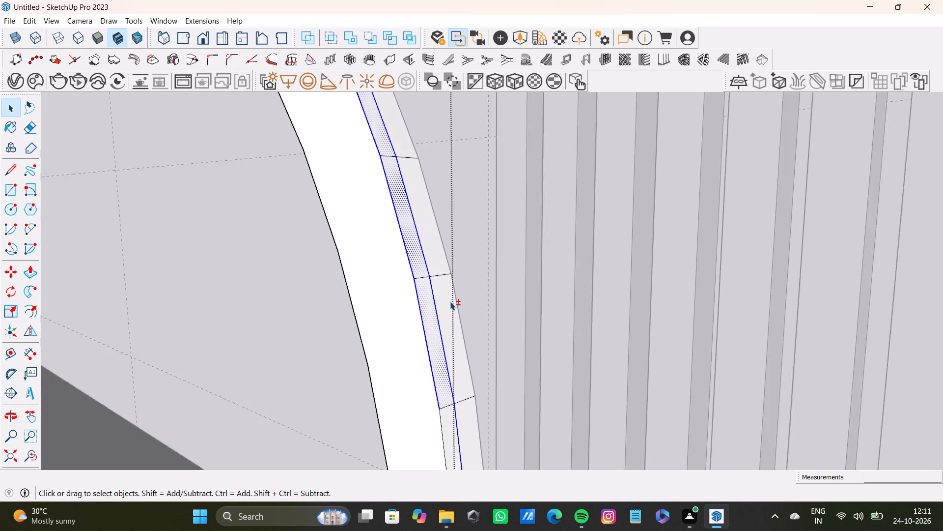
shift+scroll(450, 301, down, 6)
shift+middle_drag(429, 355, 396, 233)
shift+scroll(401, 244, up, 9)
shift+click(412, 252)
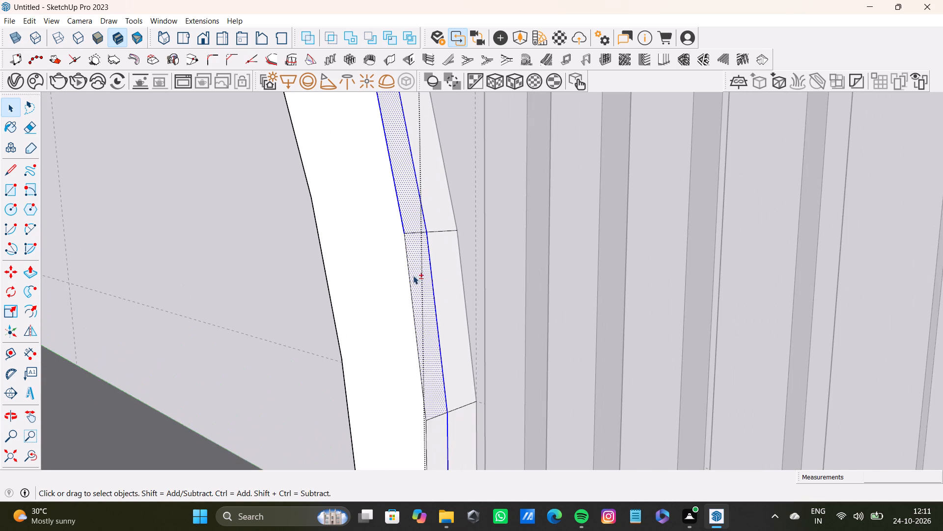
shift+click(408, 282)
Add the last strip face and front edge at the band's foot, then make the whole selected strip a group.
shift+scroll(433, 333, down, 3)
shift+middle_drag(433, 338, 433, 233)
shift+scroll(451, 303, up, 7)
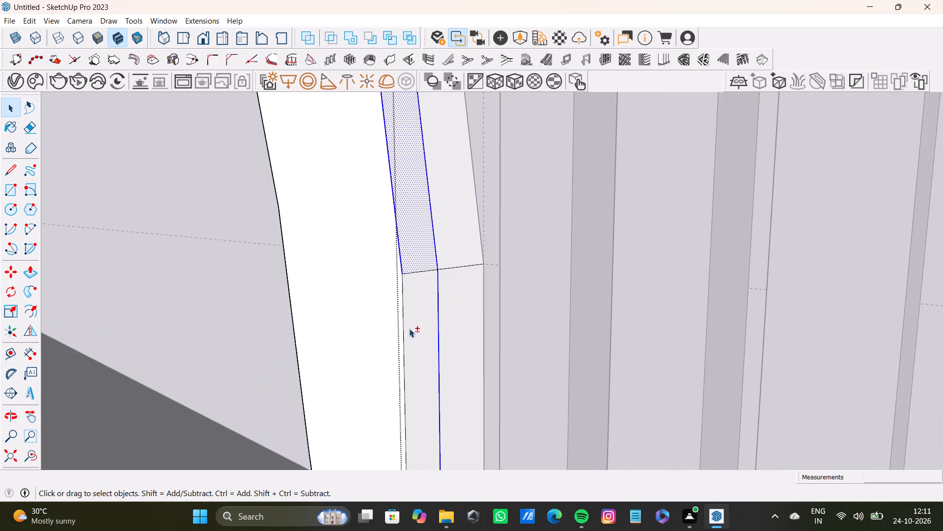
shift+click(418, 330)
shift+click(405, 337)
shift+scroll(405, 337, down, 9)
shift+right_click(411, 290)
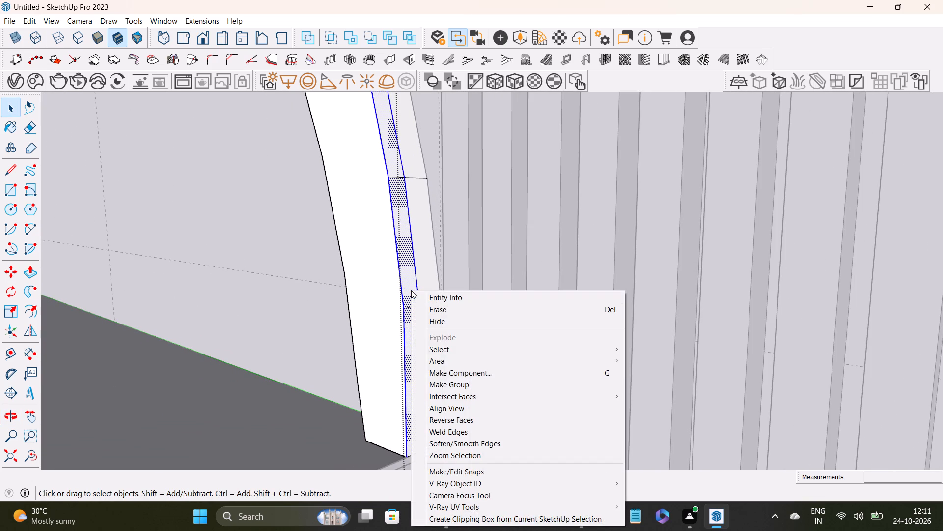
shift+click(446, 389)
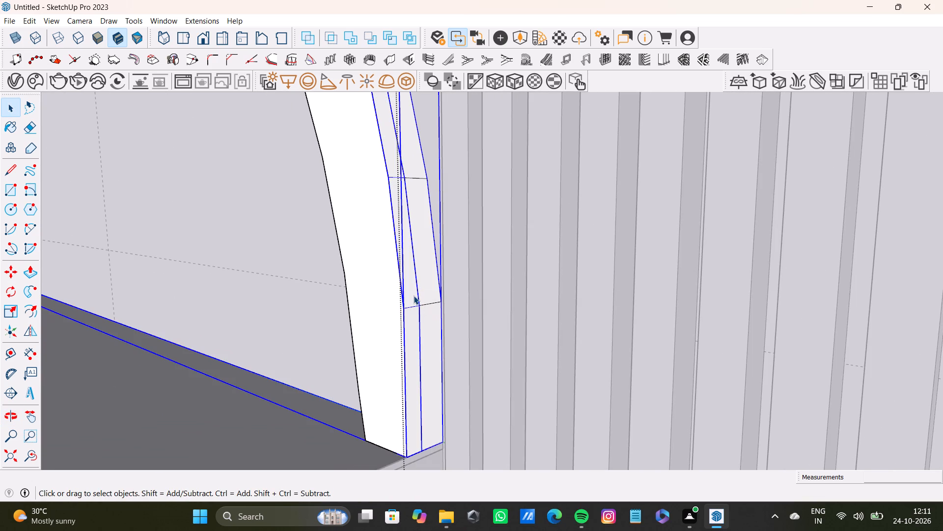
click(414, 295)
scroll(406, 297, down, 14)
shift+middle_drag(394, 303, 500, 383)
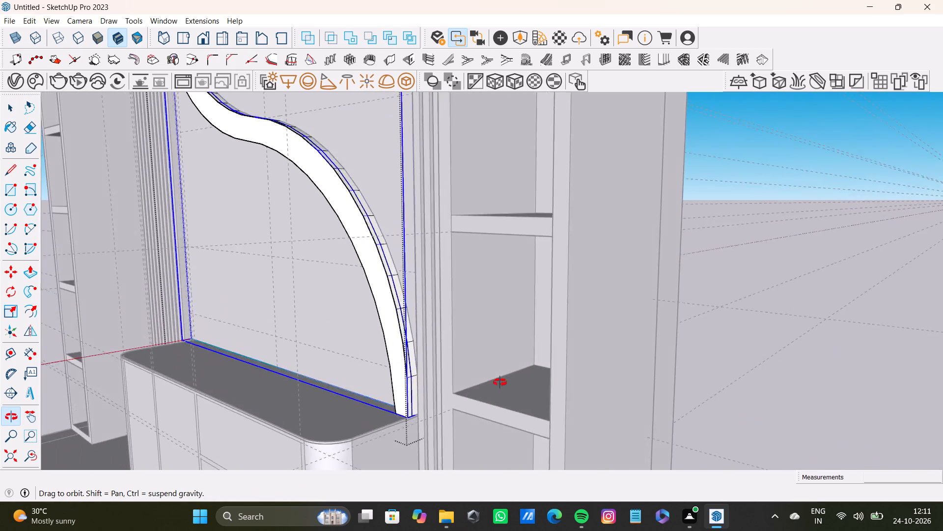
shift+middle_drag(500, 383, 561, 376)
scroll(523, 322, down, 10)
key(space)
click(702, 124)
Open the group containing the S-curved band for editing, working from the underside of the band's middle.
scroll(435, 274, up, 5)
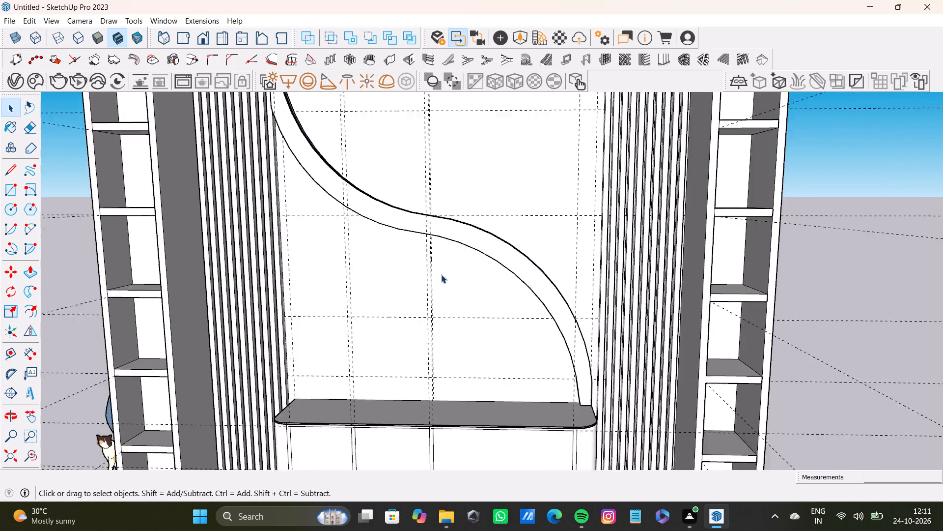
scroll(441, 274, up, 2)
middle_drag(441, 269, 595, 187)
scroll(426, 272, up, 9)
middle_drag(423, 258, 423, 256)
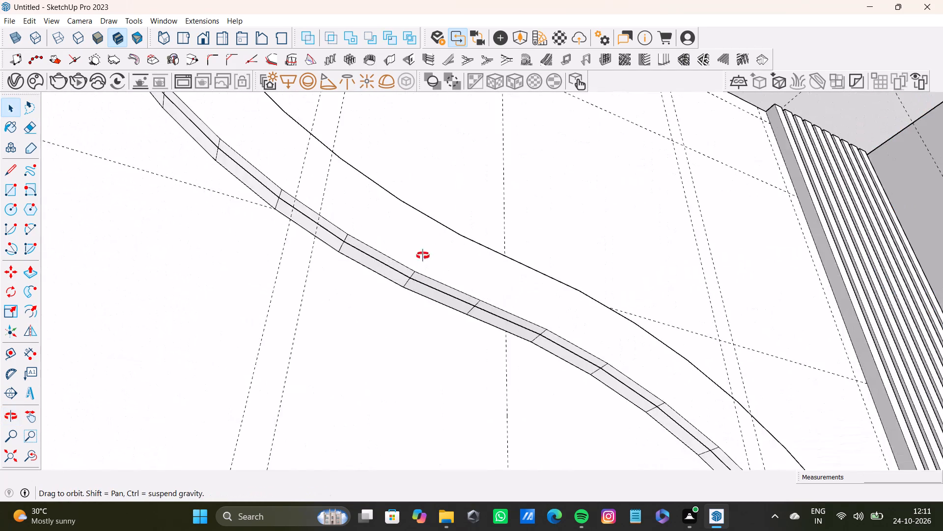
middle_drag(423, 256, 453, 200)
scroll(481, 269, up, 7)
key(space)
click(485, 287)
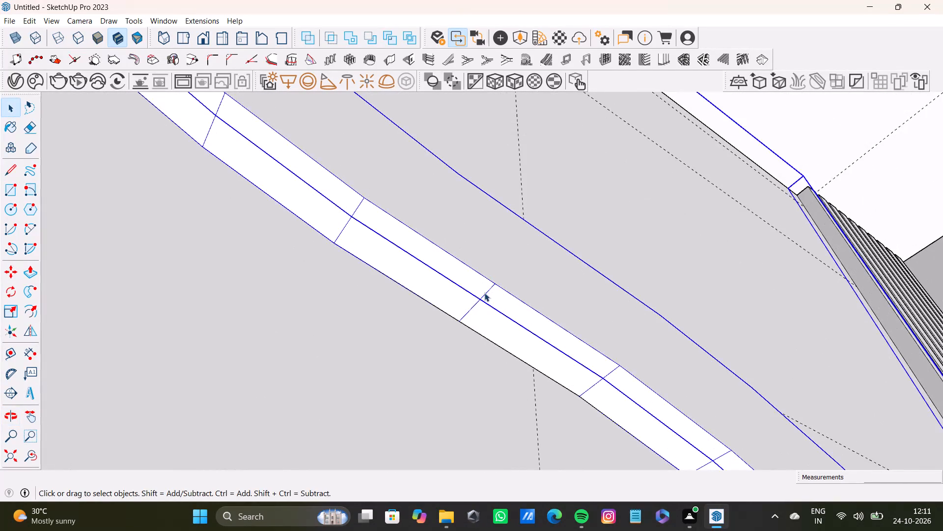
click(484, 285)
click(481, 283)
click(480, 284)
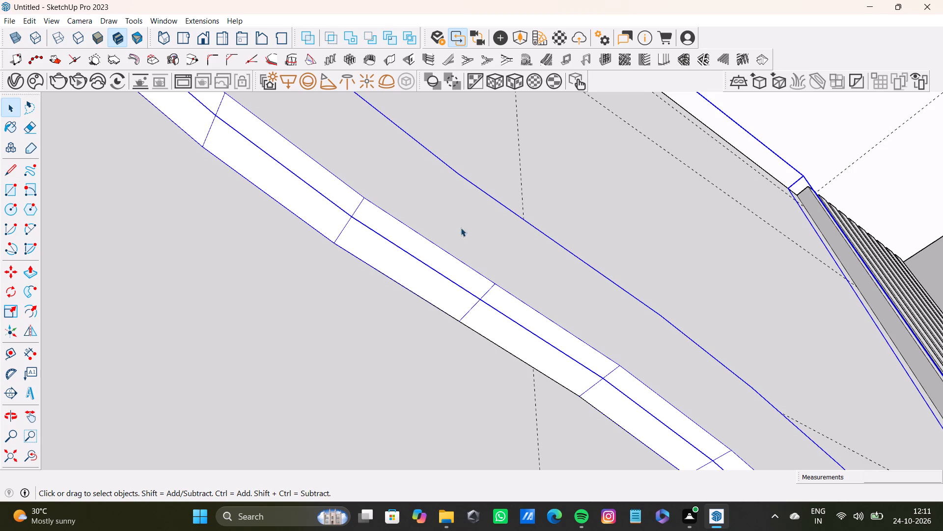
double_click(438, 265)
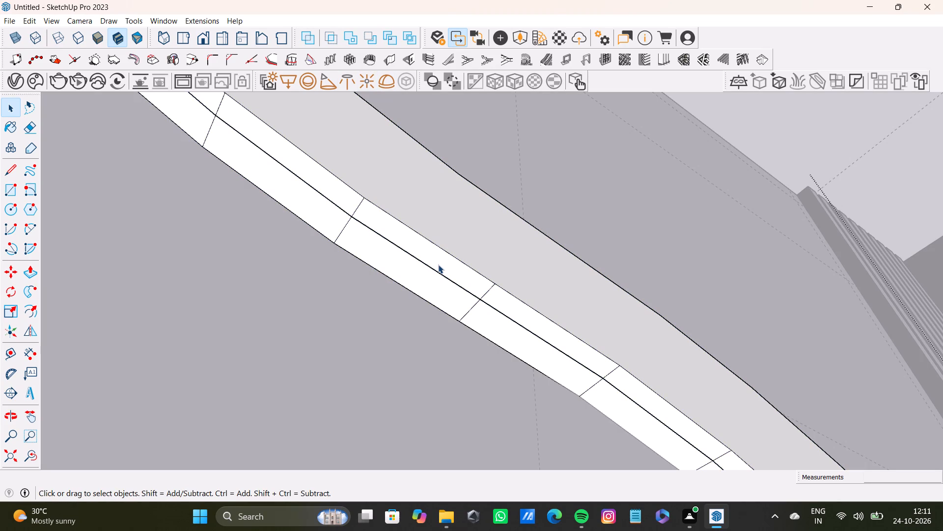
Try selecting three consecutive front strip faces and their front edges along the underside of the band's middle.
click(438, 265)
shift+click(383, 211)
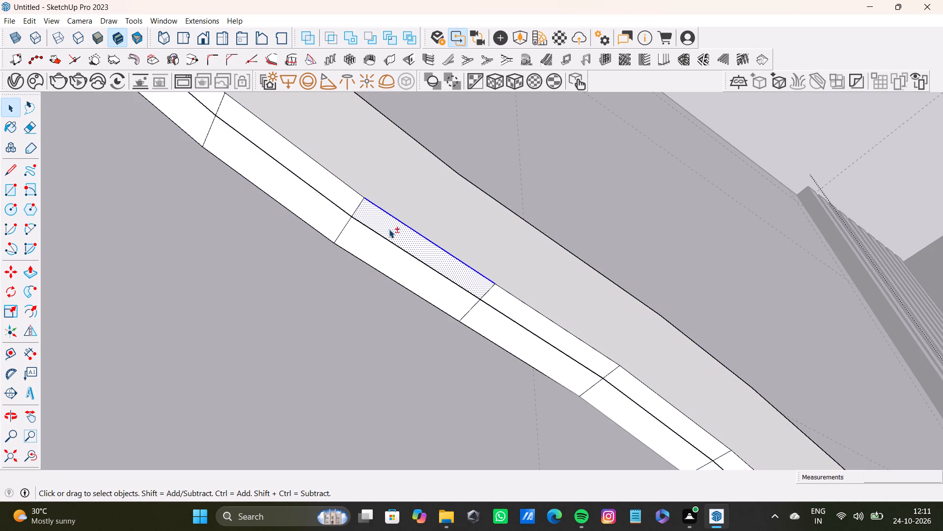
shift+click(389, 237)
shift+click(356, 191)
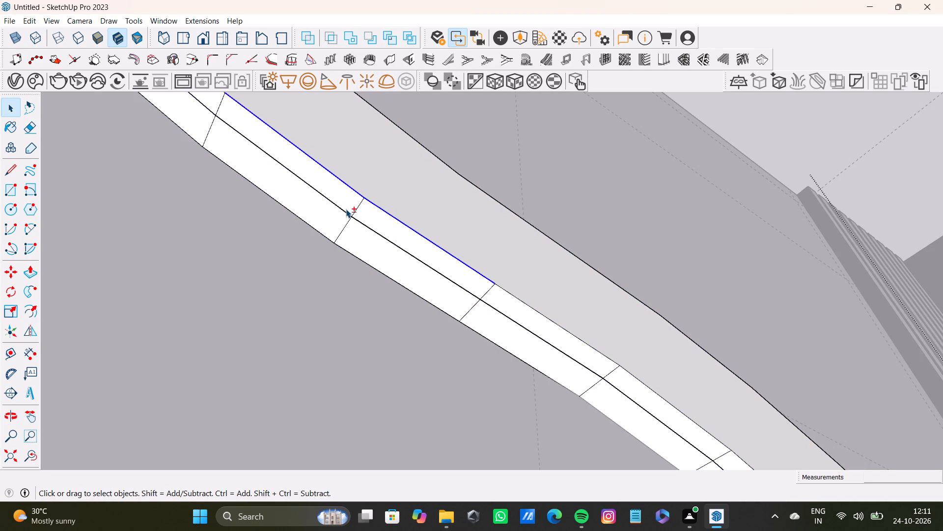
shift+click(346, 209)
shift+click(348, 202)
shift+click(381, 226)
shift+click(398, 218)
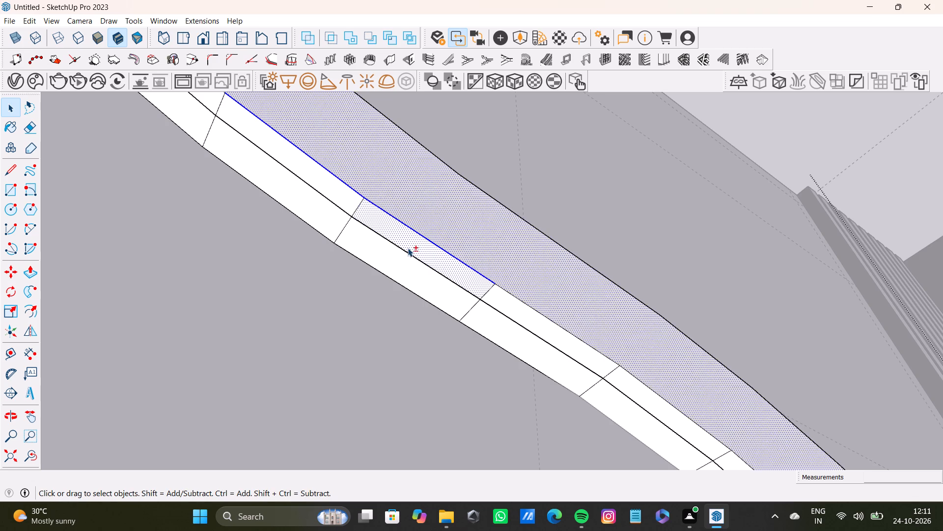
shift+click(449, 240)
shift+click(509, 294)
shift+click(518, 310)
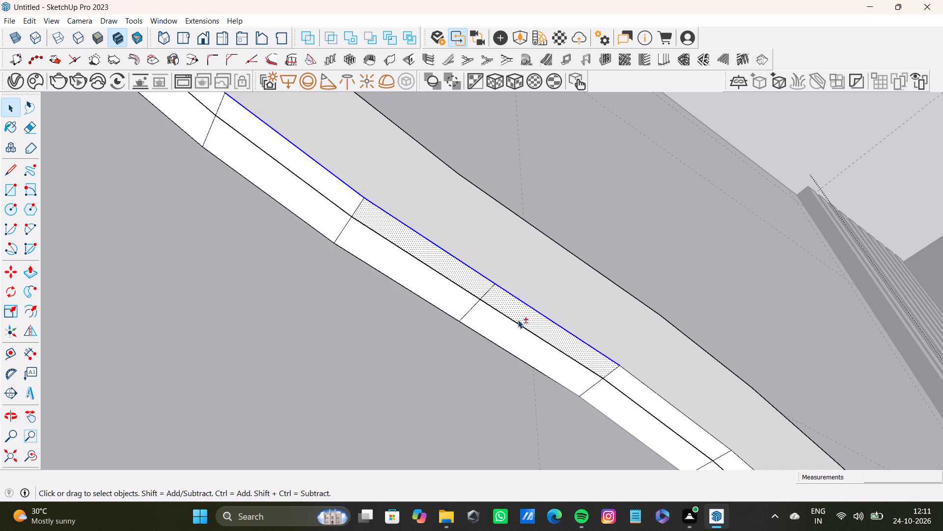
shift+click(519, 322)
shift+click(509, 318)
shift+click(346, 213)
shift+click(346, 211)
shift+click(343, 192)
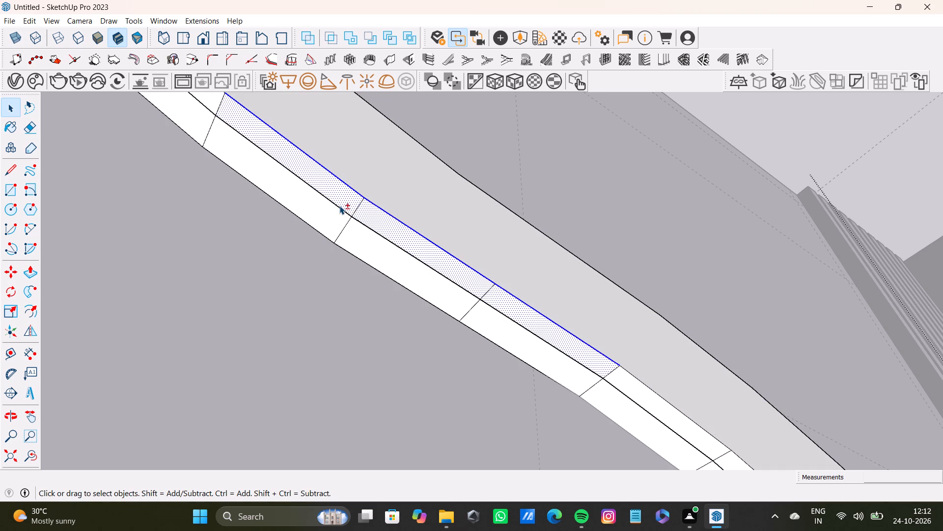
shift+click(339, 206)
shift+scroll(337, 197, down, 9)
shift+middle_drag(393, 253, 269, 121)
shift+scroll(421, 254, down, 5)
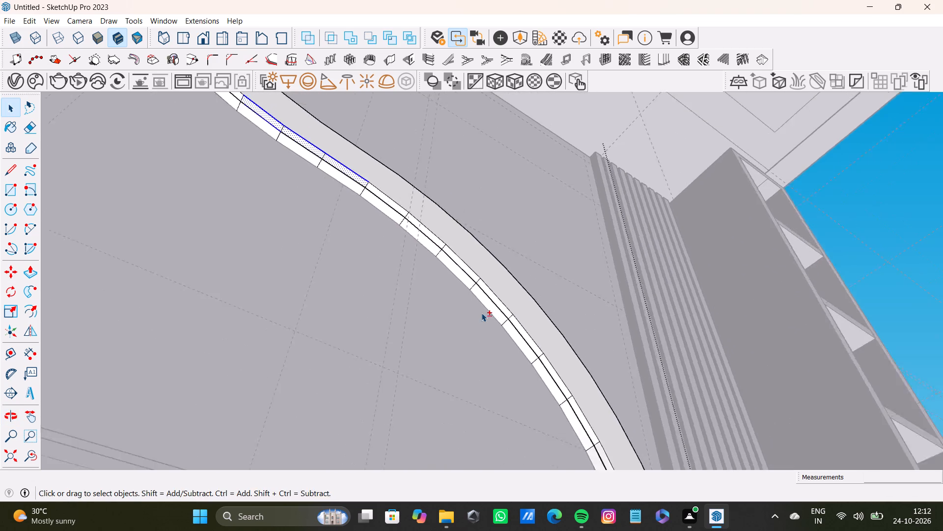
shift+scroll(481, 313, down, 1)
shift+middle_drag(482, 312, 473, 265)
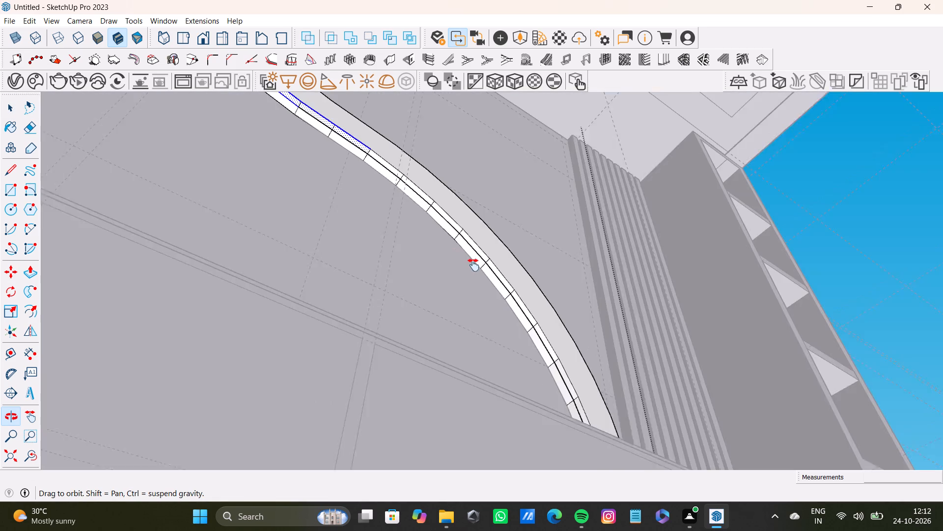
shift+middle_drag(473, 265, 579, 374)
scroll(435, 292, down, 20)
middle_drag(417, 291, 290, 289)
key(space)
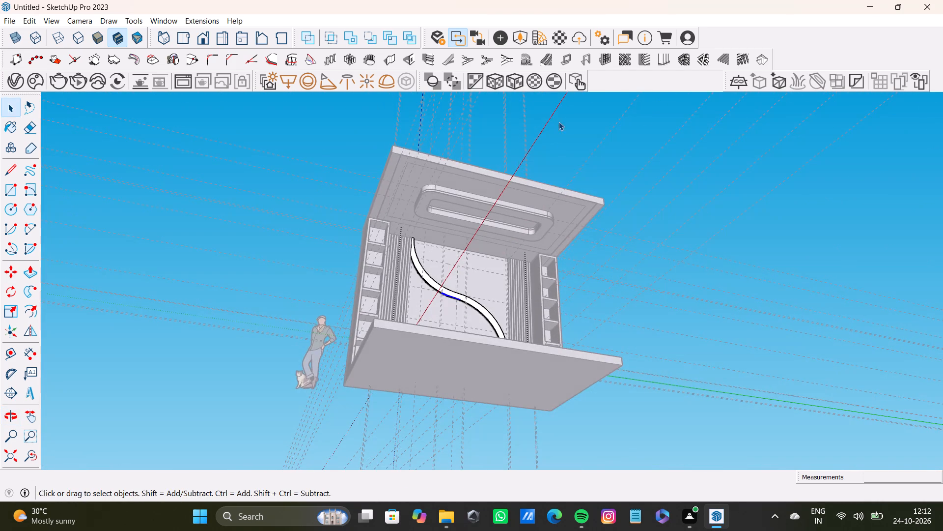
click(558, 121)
Examine the whole wall unit, its S-curved band and ceiling panel from the front, below and side.
scroll(502, 254, up, 7)
middle_drag(491, 271, 416, 352)
scroll(410, 340, down, 13)
scroll(410, 325, up, 3)
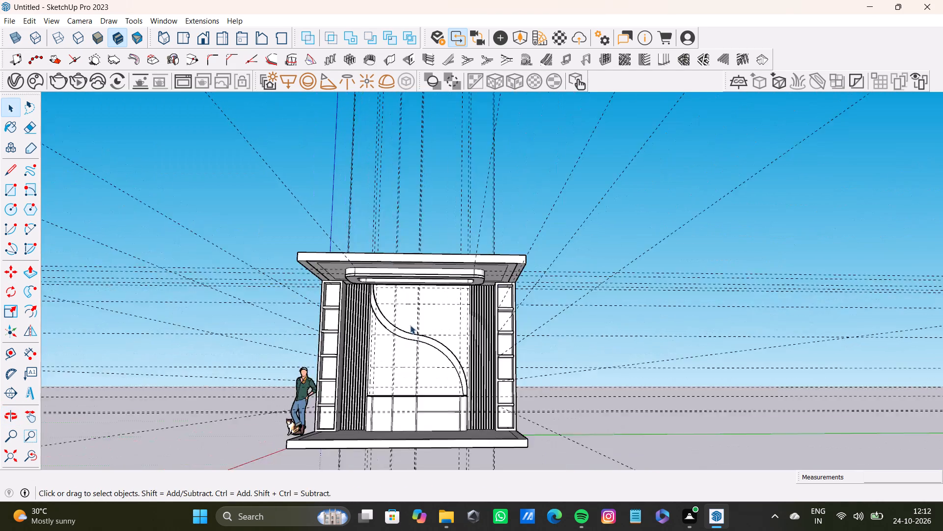
scroll(410, 325, up, 10)
scroll(383, 258, up, 2)
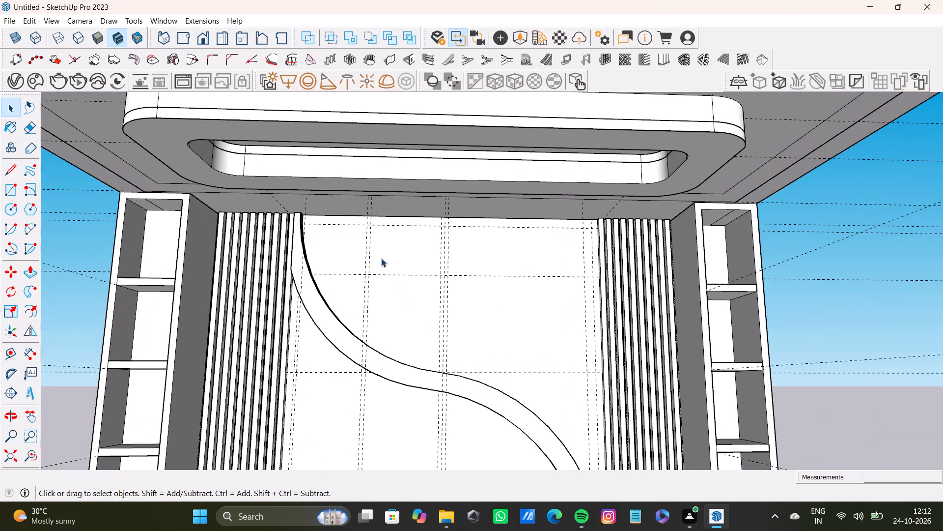
scroll(319, 319, down, 8)
middle_drag(348, 325, 288, 345)
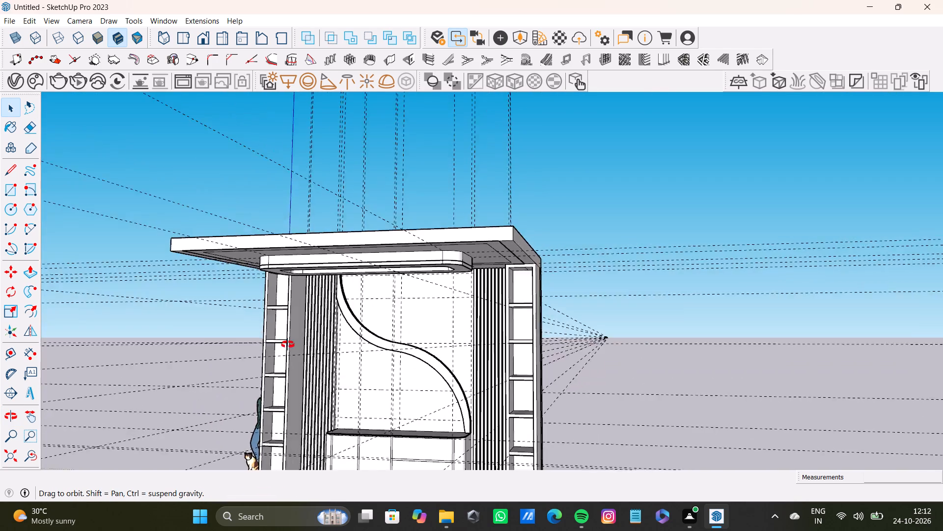
middle_drag(288, 345, 333, 321)
middle_drag(364, 311, 399, 265)
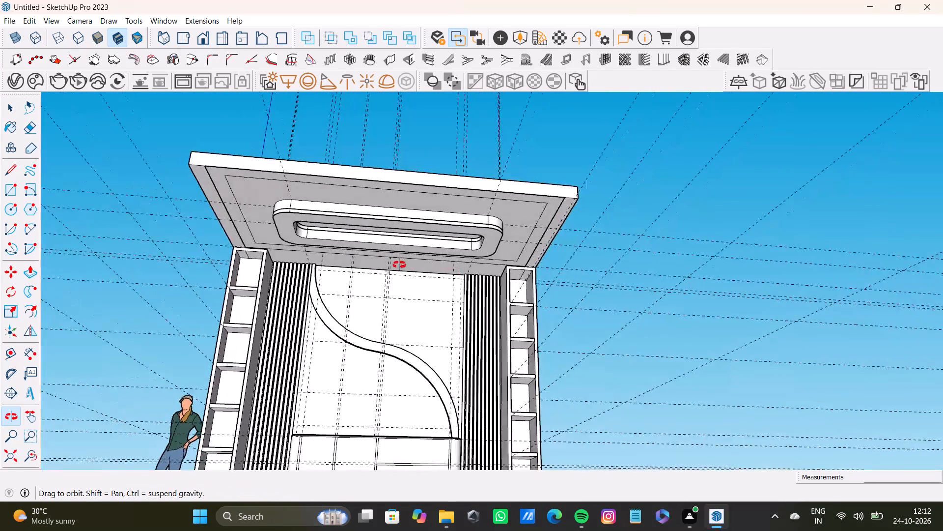
middle_drag(399, 265, 555, 296)
scroll(275, 333, down, 4)
middle_drag(258, 335, 435, 306)
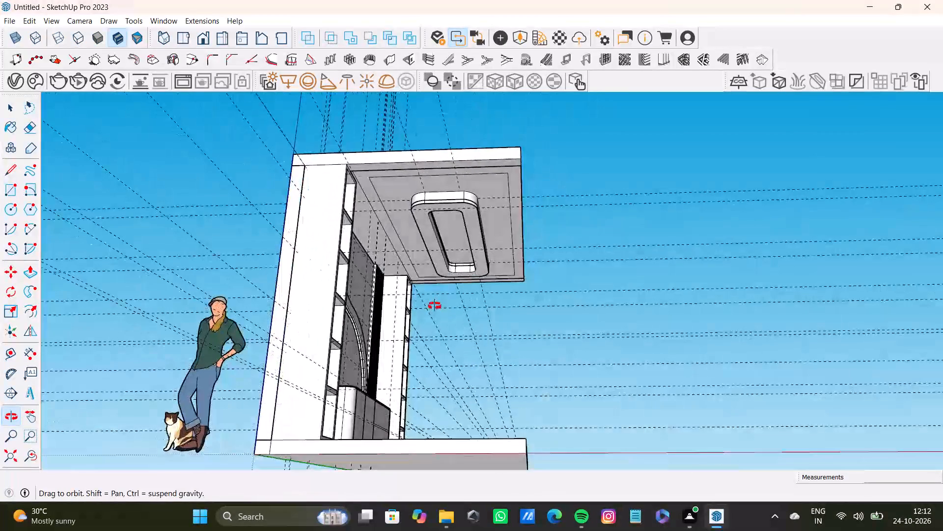
middle_drag(435, 306, 434, 306)
scroll(242, 327, up, 5)
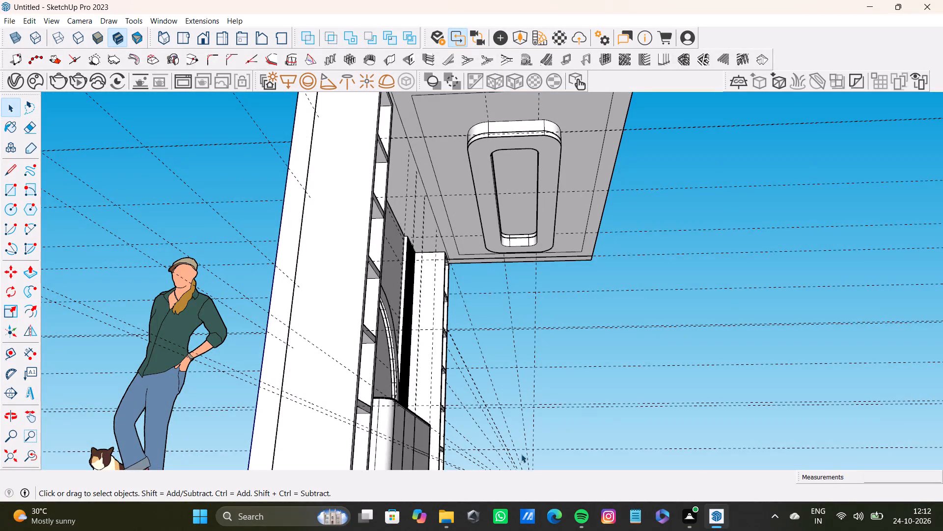
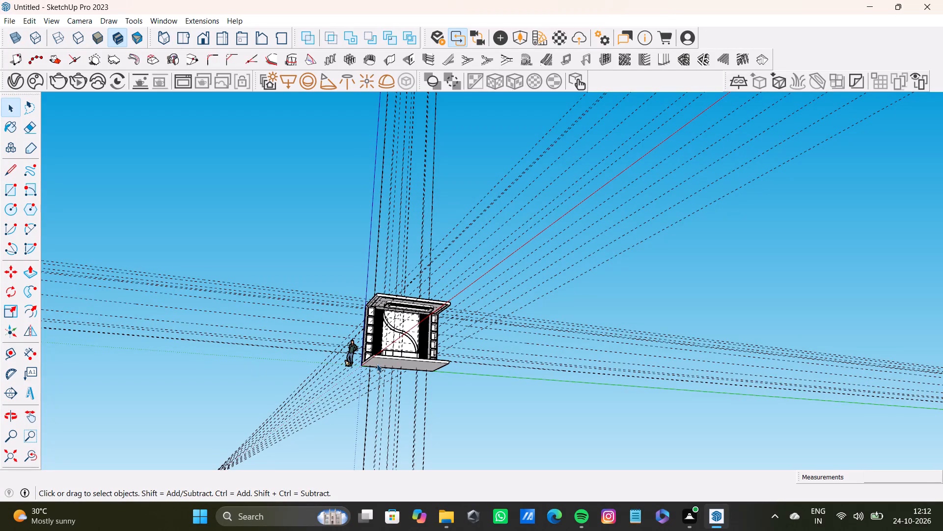
Examine the wall unit, its ceiling slab and floor slab from the front, above, below and side.
scroll(374, 365, up, 19)
middle_drag(406, 276, 358, 239)
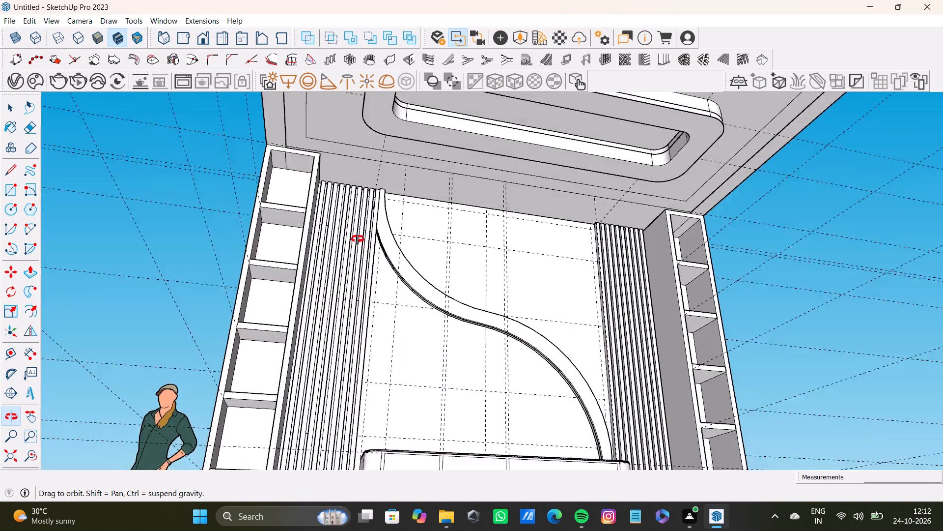
middle_drag(358, 239, 318, 203)
middle_click(318, 203)
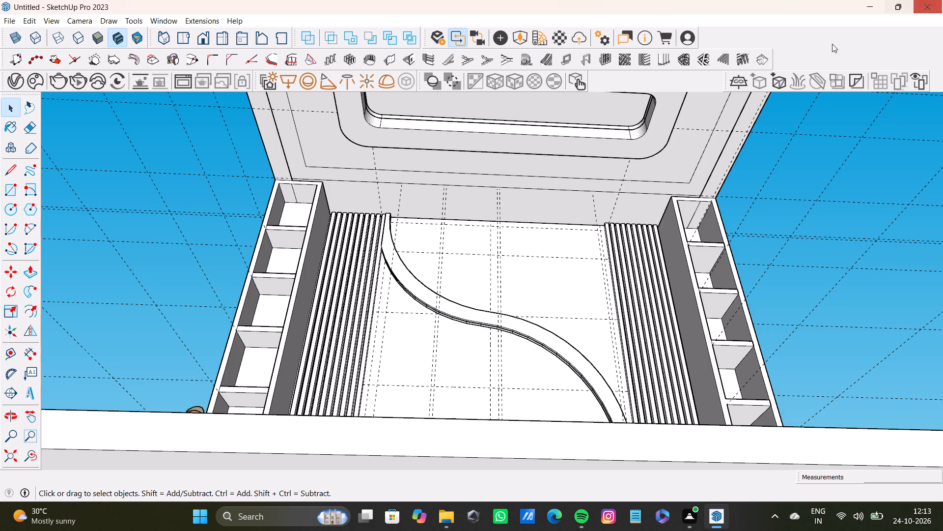
scroll(527, 222, down, 13)
shift+middle_drag(515, 226, 475, 220)
scroll(477, 226, up, 11)
middle_drag(513, 291, 623, 341)
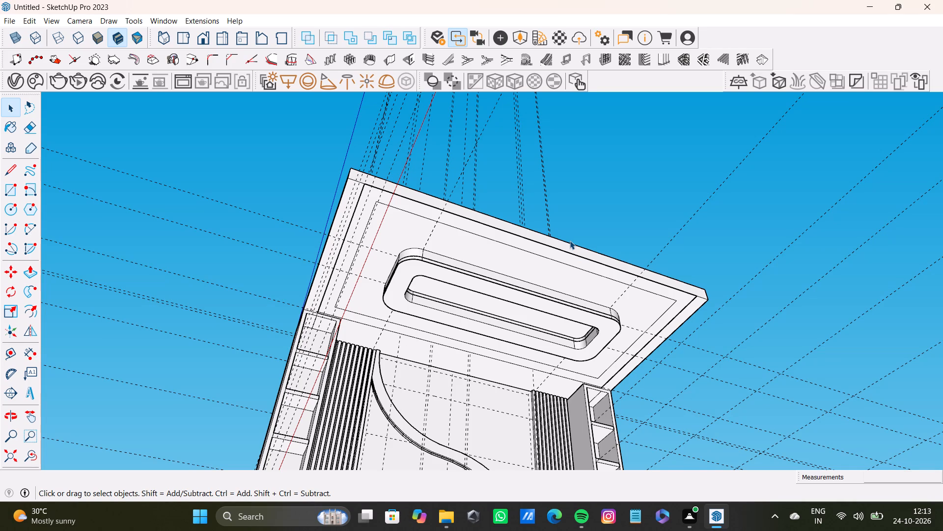
scroll(425, 264, down, 9)
middle_drag(420, 269, 334, 310)
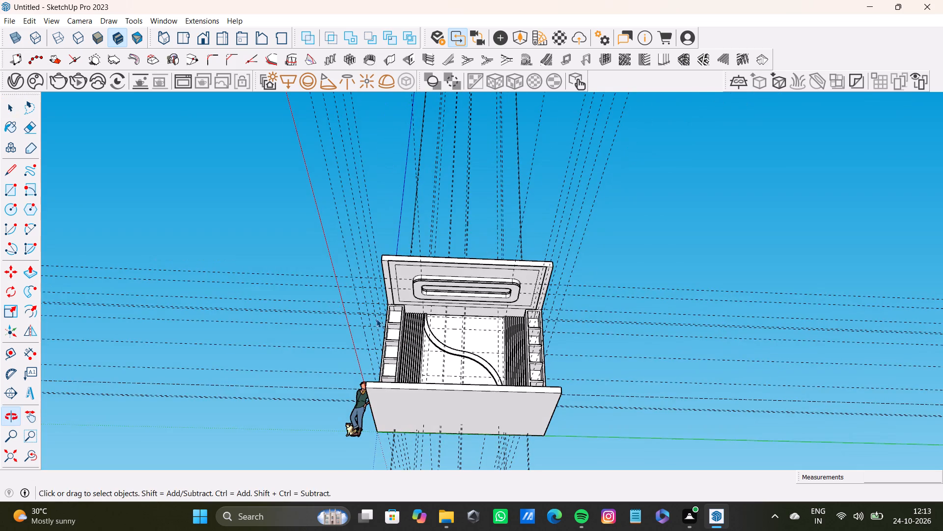
key(space)
scroll(384, 317, up, 9)
middle_drag(403, 311, 537, 399)
scroll(512, 381, down, 4)
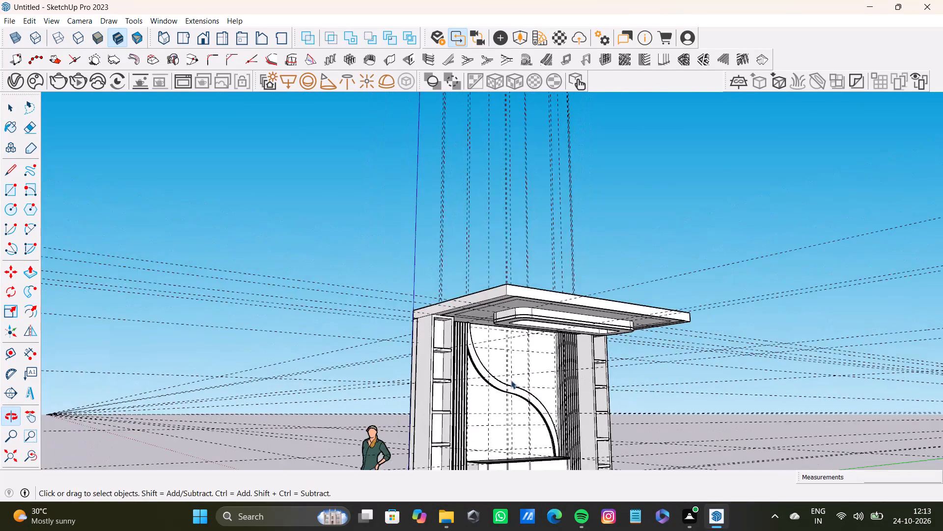
shift+middle_drag(511, 380, 588, 354)
key(space)
scroll(464, 290, up, 4)
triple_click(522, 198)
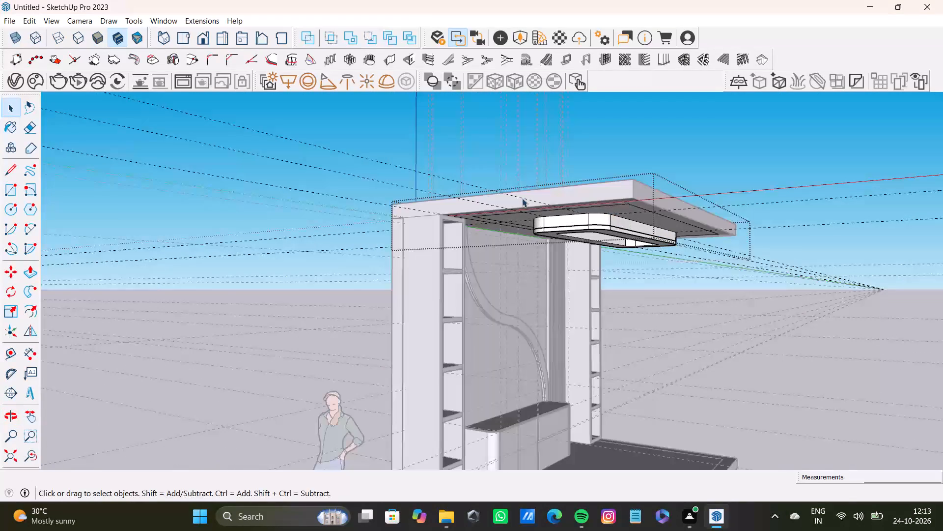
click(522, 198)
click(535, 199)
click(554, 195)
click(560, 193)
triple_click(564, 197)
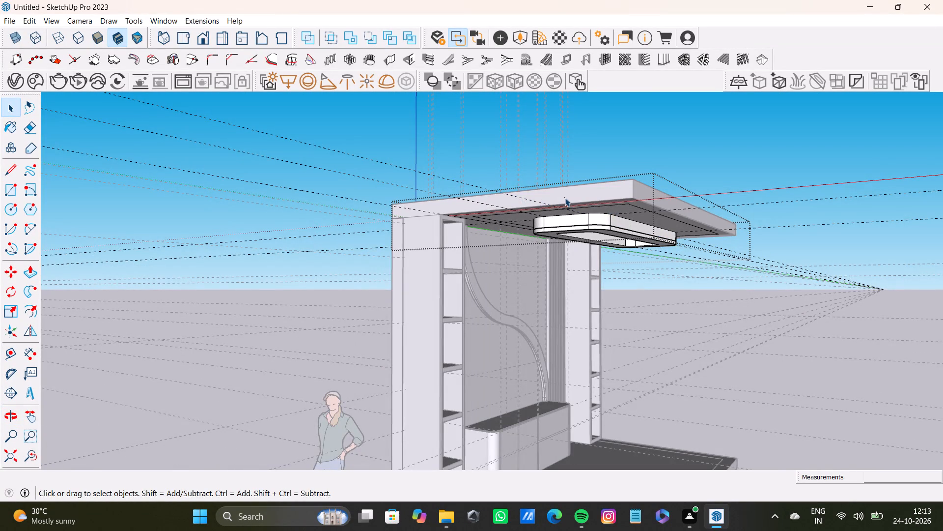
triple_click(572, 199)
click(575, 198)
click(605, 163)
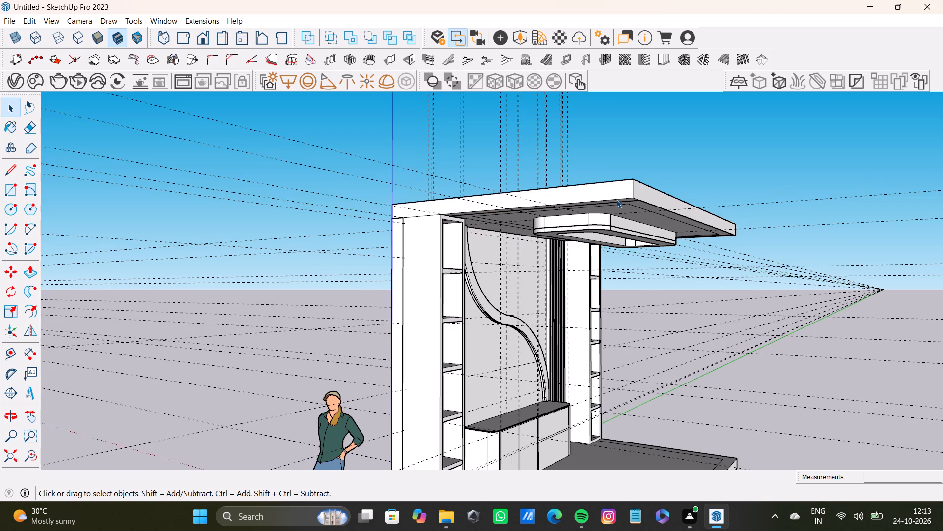
Push/Pull the ceiling slab's left side face outward, well past the side wall.
click(619, 189)
key(p)
drag(619, 189, 549, 195)
scroll(548, 197, down, 7)
middle_drag(542, 250, 380, 283)
middle_drag(388, 277, 507, 273)
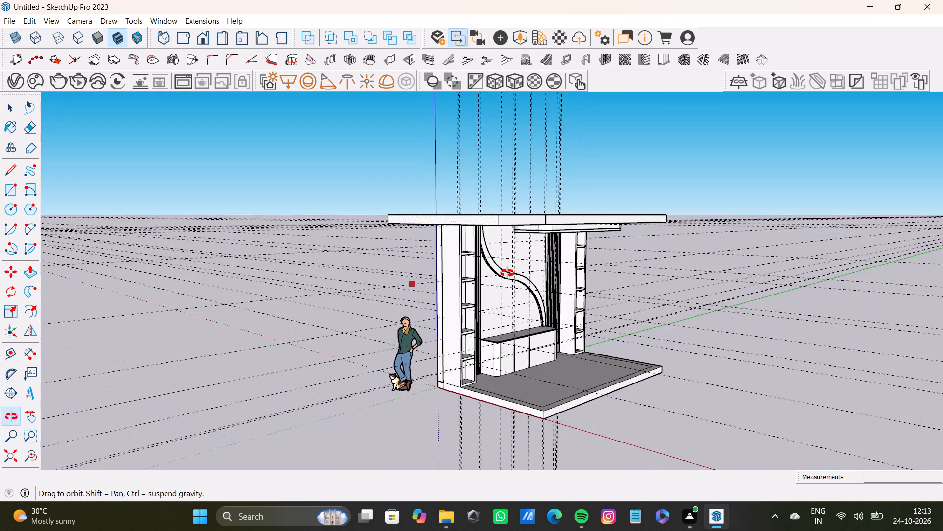
middle_drag(507, 273, 479, 230)
Push the ceiling slab's left side face back in by about 3' 3 3/4", keeping only a short overhang past the side wall.
drag(447, 156, 478, 159)
scroll(473, 162, up, 4)
key(ctrl+z)
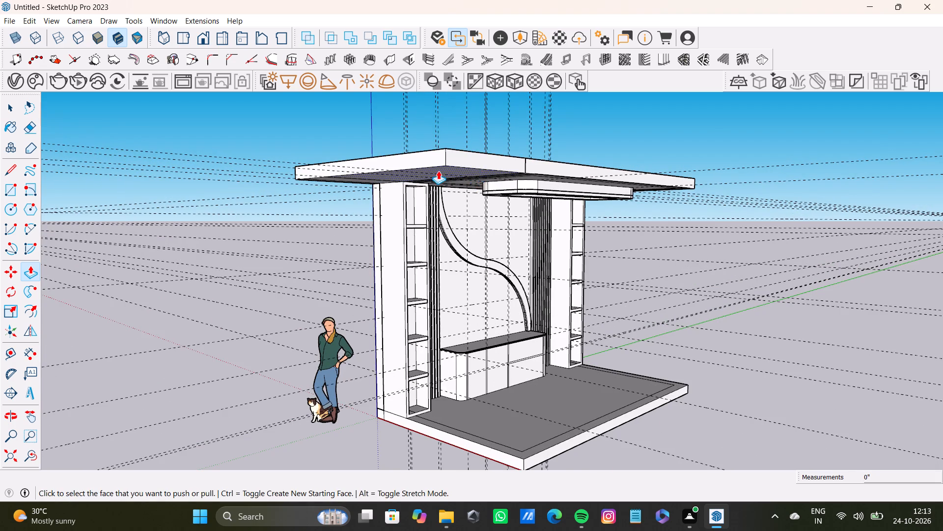
middle_drag(442, 191, 442, 215)
drag(441, 208, 509, 200)
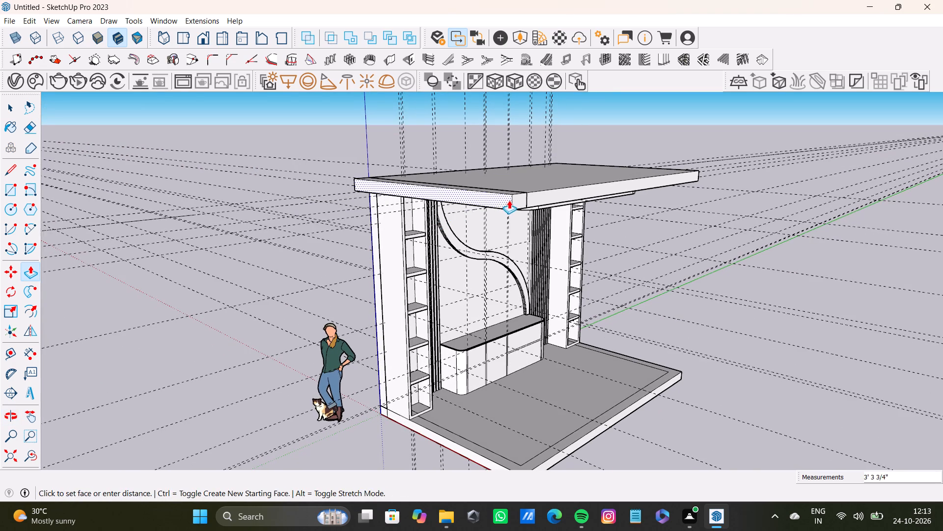
drag(509, 200, 513, 199)
Push/Pull the ceiling slab's right side face outward to give a short overhang past the right side wall.
scroll(496, 209, down, 7)
middle_drag(541, 276, 335, 299)
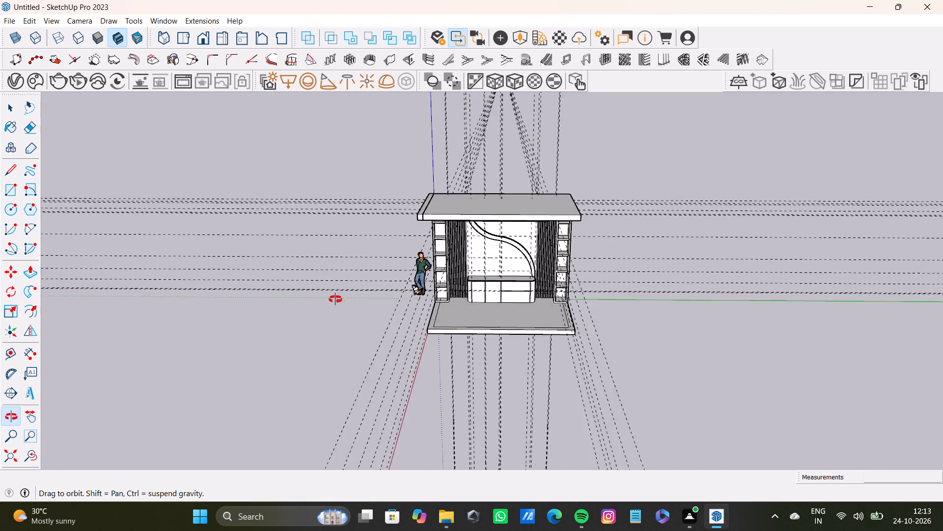
middle_drag(335, 299, 255, 293)
scroll(420, 275, down, 7)
middle_drag(453, 289, 372, 295)
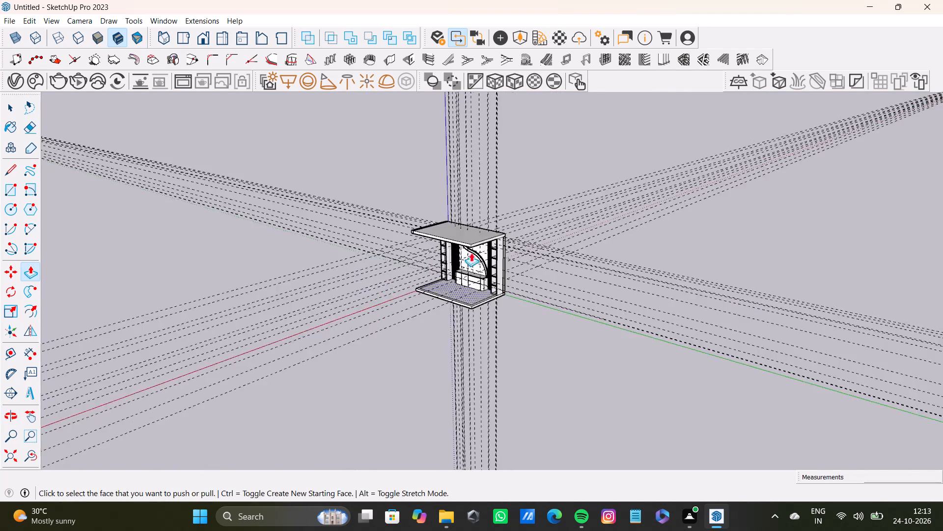
scroll(487, 237, up, 14)
key(space)
click(456, 268)
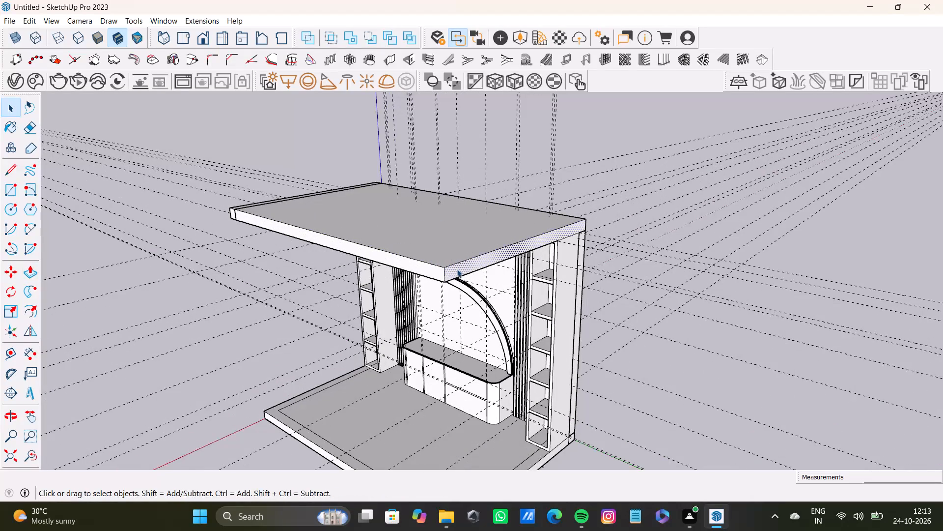
key(p)
drag(457, 269, 477, 270)
Open the back wall group and pull the wall's right end face outward by about 5 15/16".
scroll(479, 268, down, 4)
middle_drag(493, 321, 490, 217)
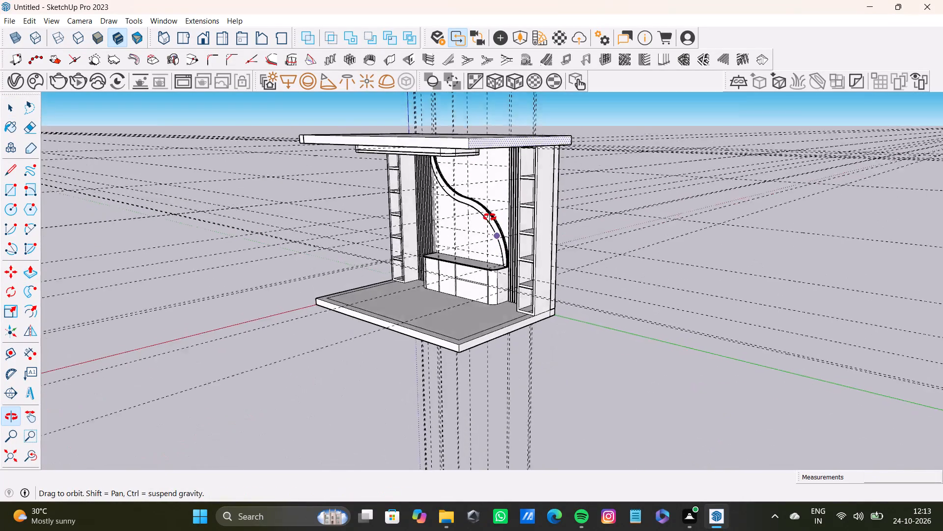
middle_drag(490, 217, 453, 217)
scroll(512, 226, up, 6)
key(space)
click(563, 228)
double_click(561, 228)
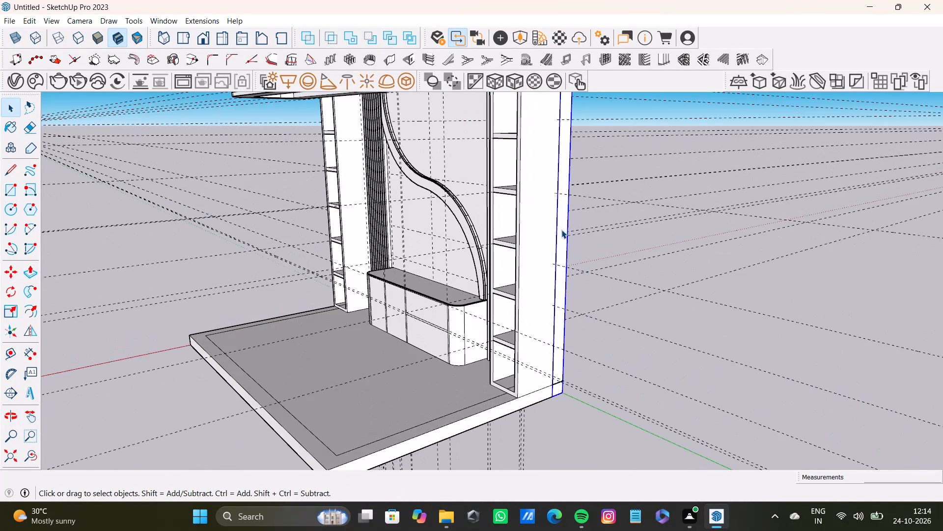
triple_click(562, 240)
key(p)
drag(562, 247, 570, 257)
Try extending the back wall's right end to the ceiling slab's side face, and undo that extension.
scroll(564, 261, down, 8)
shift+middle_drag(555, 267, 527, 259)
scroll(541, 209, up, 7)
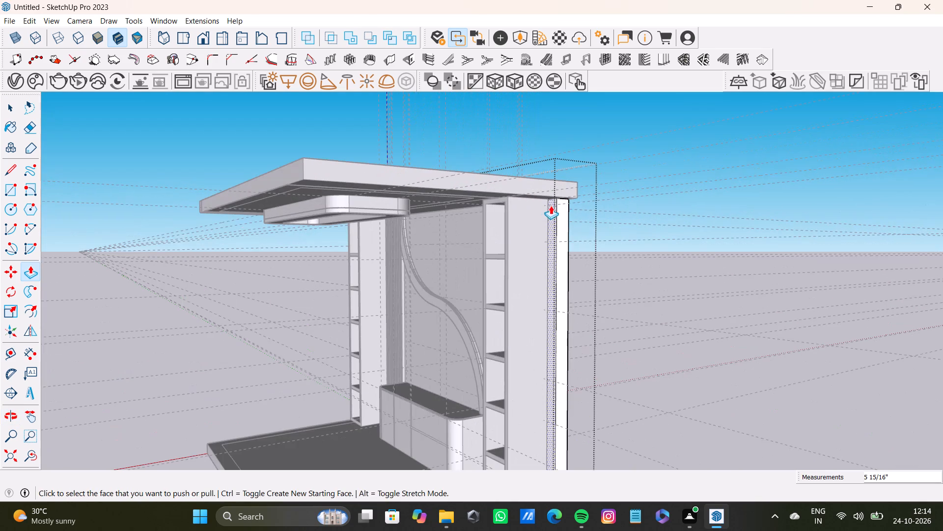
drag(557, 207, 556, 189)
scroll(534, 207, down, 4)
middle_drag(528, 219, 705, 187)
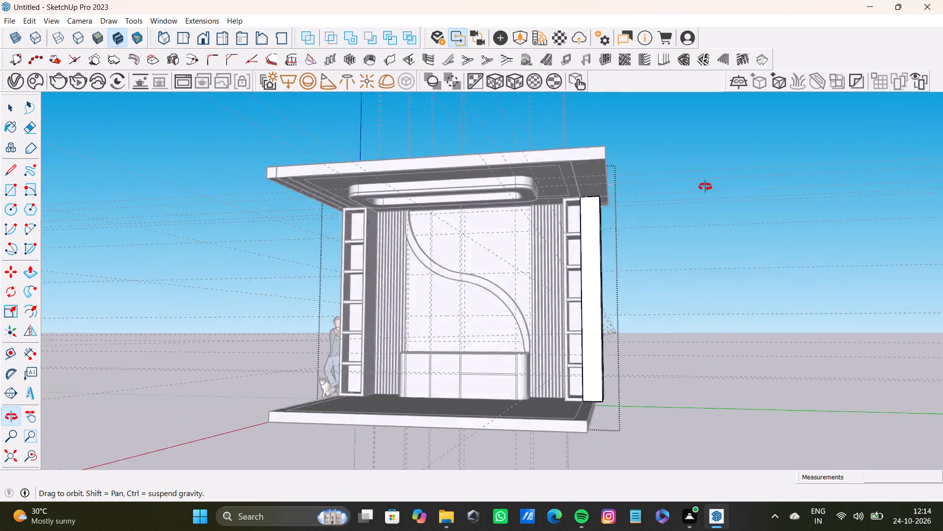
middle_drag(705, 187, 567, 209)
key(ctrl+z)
Push/Pull the back wall's right end face by about 5 1/2" so it lines up with the ceiling slab's right side.
scroll(570, 238, up, 6)
middle_drag(570, 238, 541, 260)
drag(549, 192, 552, 166)
Pull the back wall's left end face outward by about 6 3/4" and align it with the ceiling slab's left side face.
scroll(540, 231, down, 5)
middle_drag(550, 252, 682, 261)
scroll(646, 280, down, 7)
shift+middle_drag(582, 279, 756, 203)
scroll(423, 257, up, 7)
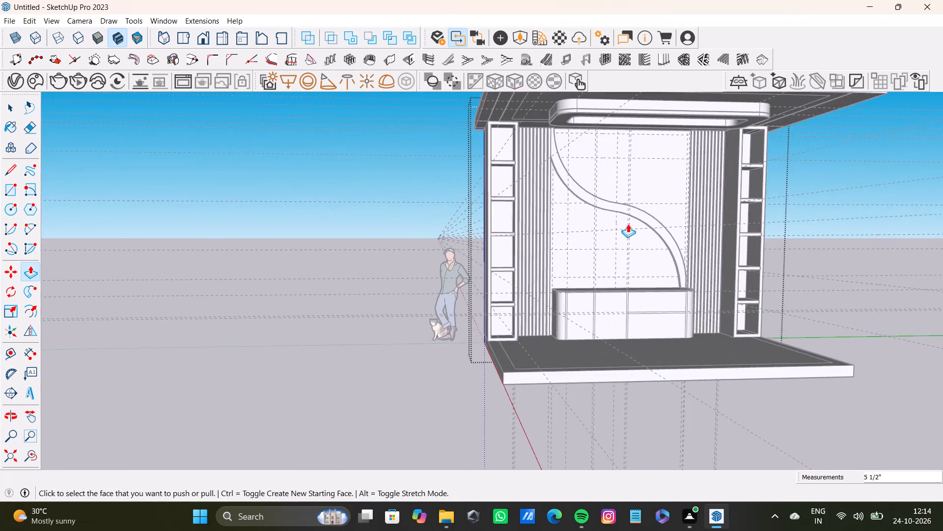
middle_drag(628, 224, 751, 224)
scroll(588, 217, up, 6)
drag(408, 297, 391, 295)
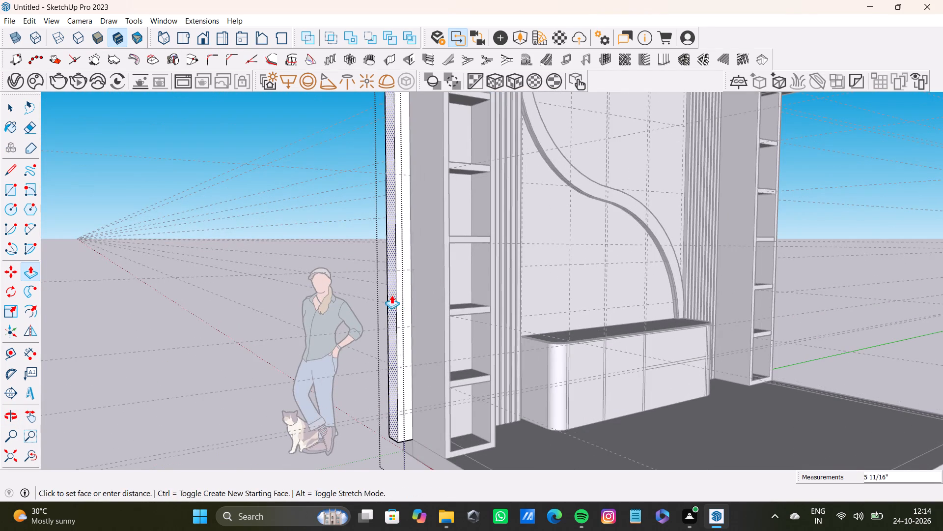
drag(391, 295, 389, 294)
scroll(389, 293, down, 8)
shift+middle_drag(392, 292, 419, 318)
scroll(398, 225, up, 10)
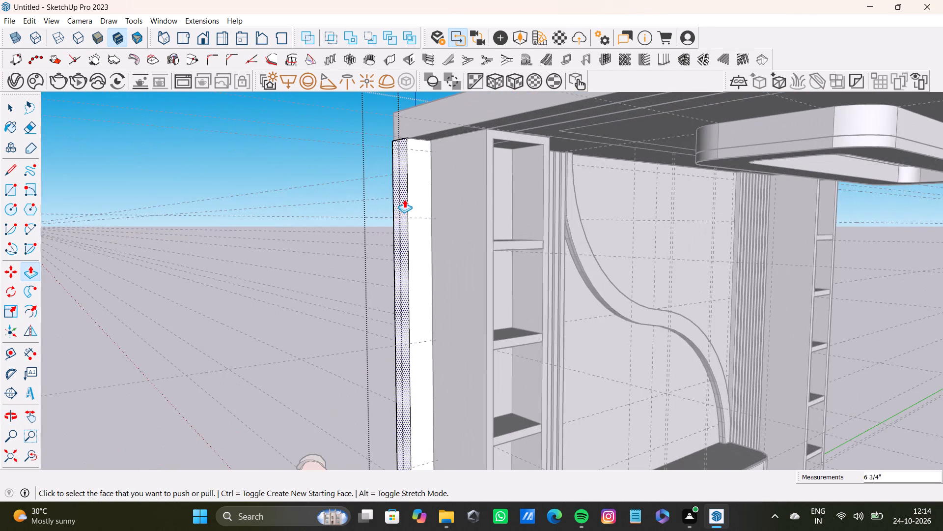
drag(396, 181, 409, 122)
scroll(411, 183, down, 10)
middle_drag(466, 253, 239, 242)
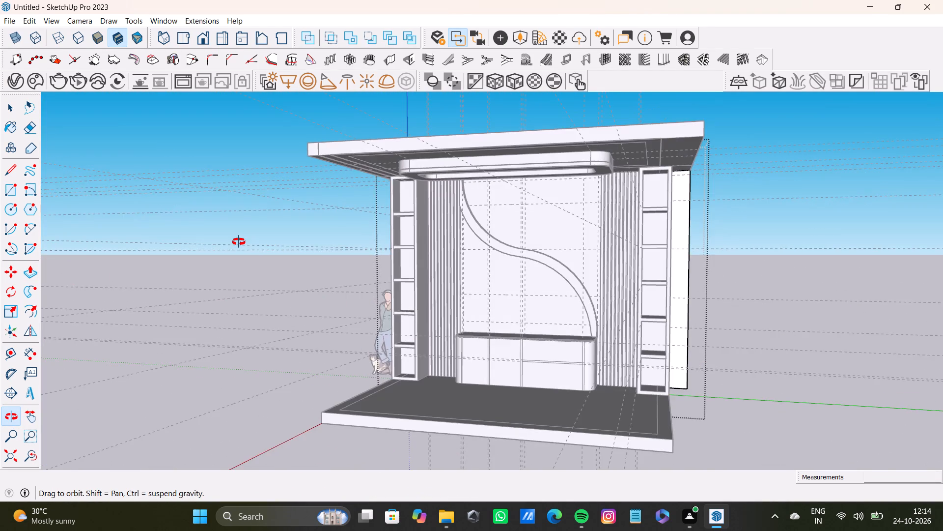
middle_drag(239, 242, 434, 227)
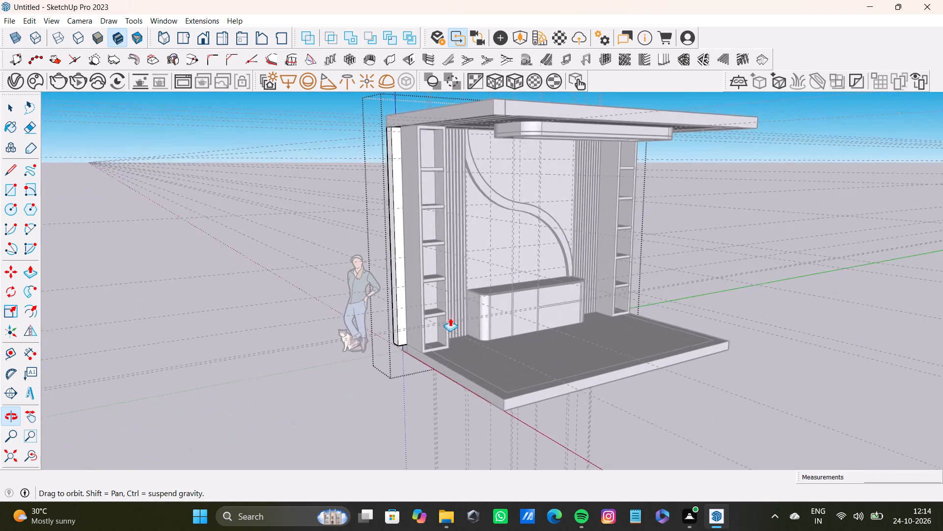
Leave the back wall group and extend the floor slab's left side face outward to line up with the back wall's left end.
scroll(429, 389, up, 11)
key(space)
double_click(417, 343)
triple_click(417, 346)
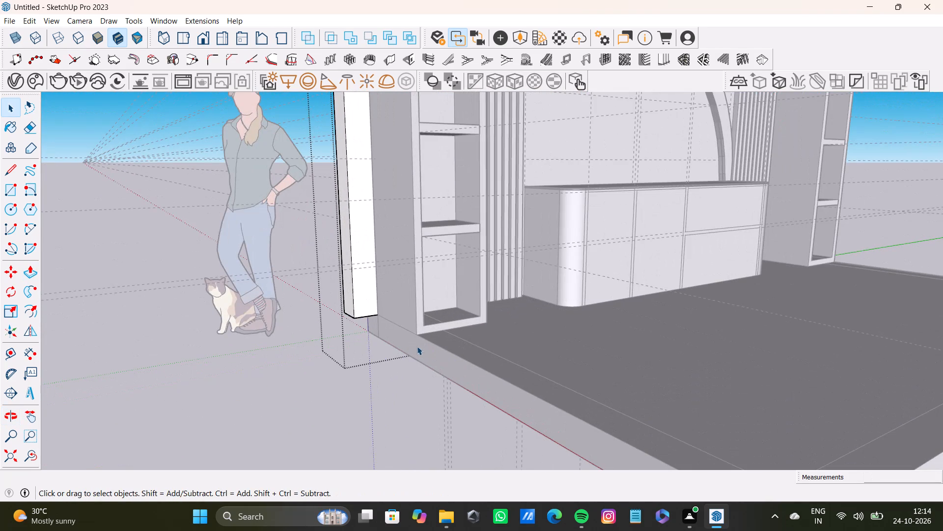
click(416, 347)
click(388, 329)
click(339, 372)
drag(396, 347, 400, 349)
double_click(408, 350)
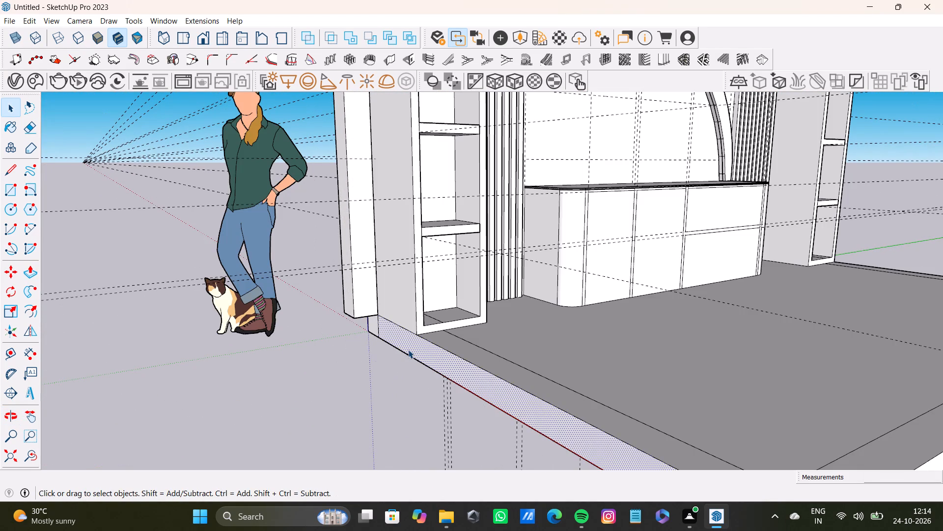
text(op)
drag(391, 322, 358, 315)
Pull the small side face at the floor slab's rear left corner outward, flush with the back wall's left end.
scroll(351, 317, down, 3)
middle_drag(351, 325, 548, 323)
scroll(509, 340, up, 7)
key(space)
click(448, 334)
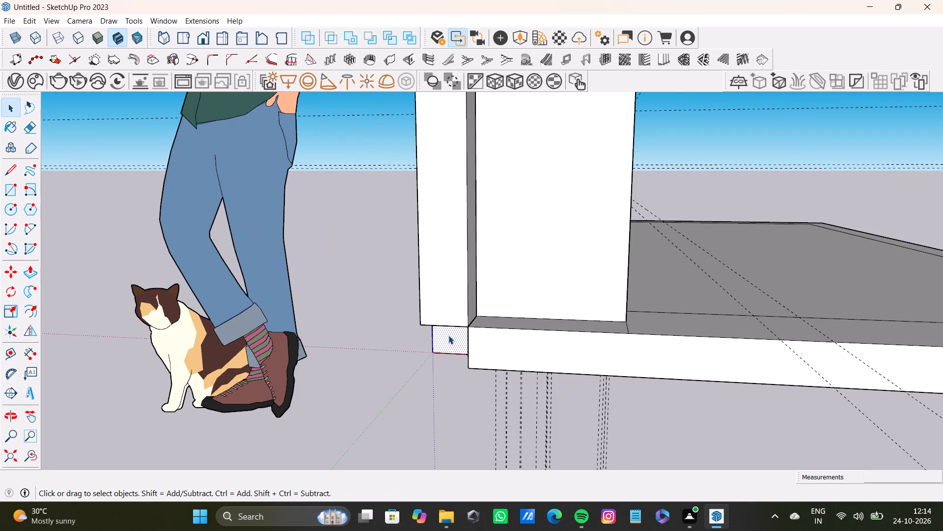
key(p)
drag(450, 335, 434, 323)
Push/Pull the floor slab's right side face outward to line up with the back wall's right end.
scroll(439, 324, down, 8)
middle_drag(494, 343, 189, 341)
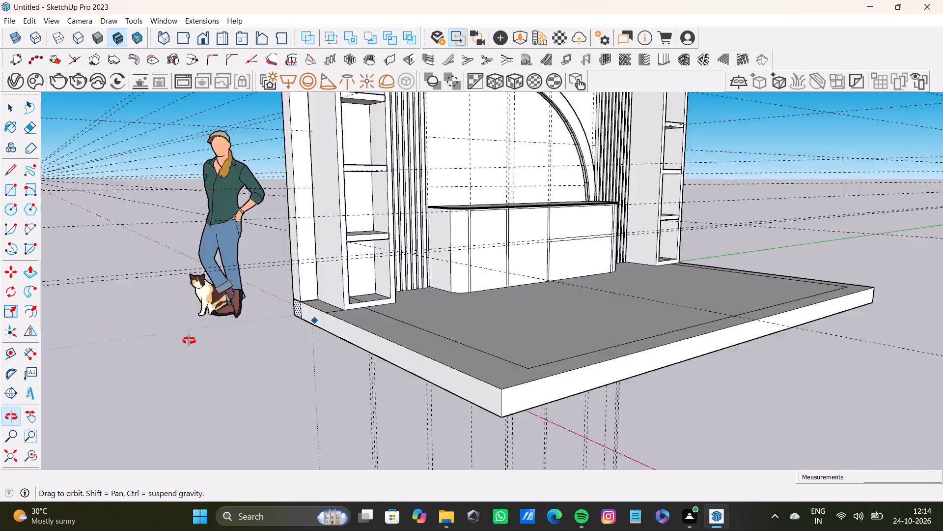
middle_drag(189, 341, 112, 341)
scroll(347, 352, down, 9)
middle_drag(489, 369, 260, 369)
scroll(454, 350, up, 7)
key(space)
click(541, 324)
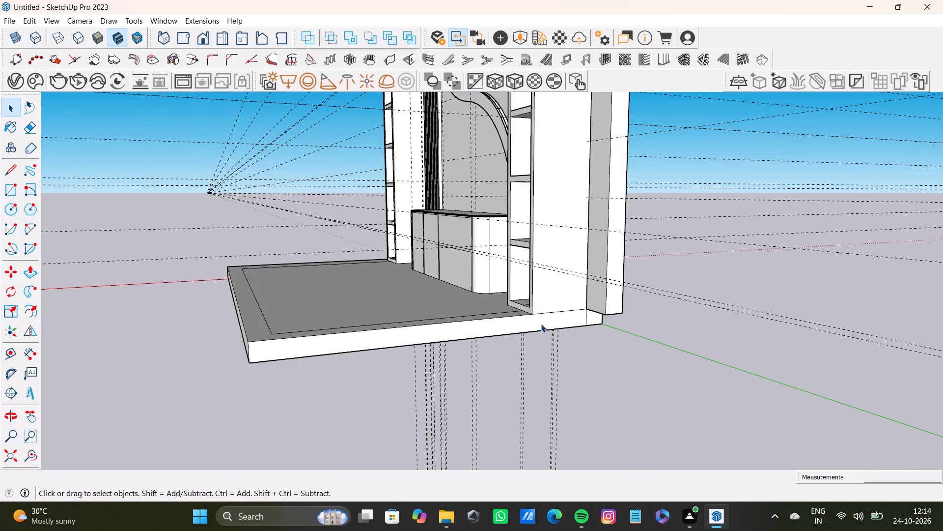
key(p)
drag(541, 324, 594, 301)
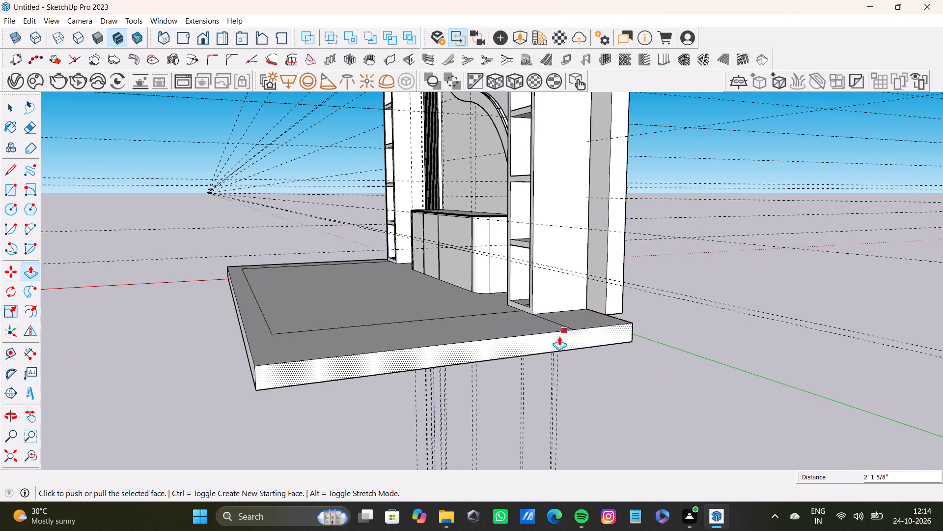
drag(588, 336, 604, 310)
Pull the small side face at the floor slab's rear right corner outward by about 11 7/16", flush with the extended floor side.
scroll(609, 349, down, 4)
middle_drag(613, 348, 400, 350)
scroll(451, 329, up, 7)
key(b)
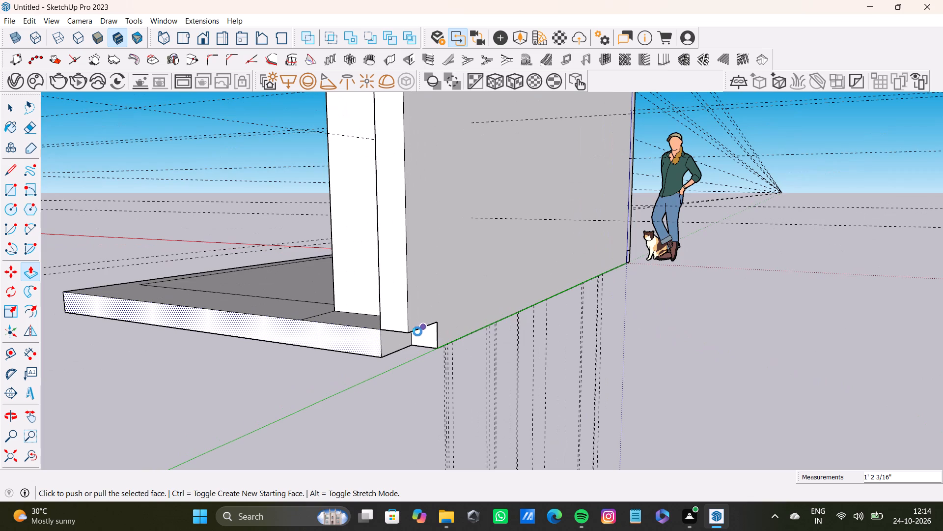
key(space)
click(430, 335)
key(space)
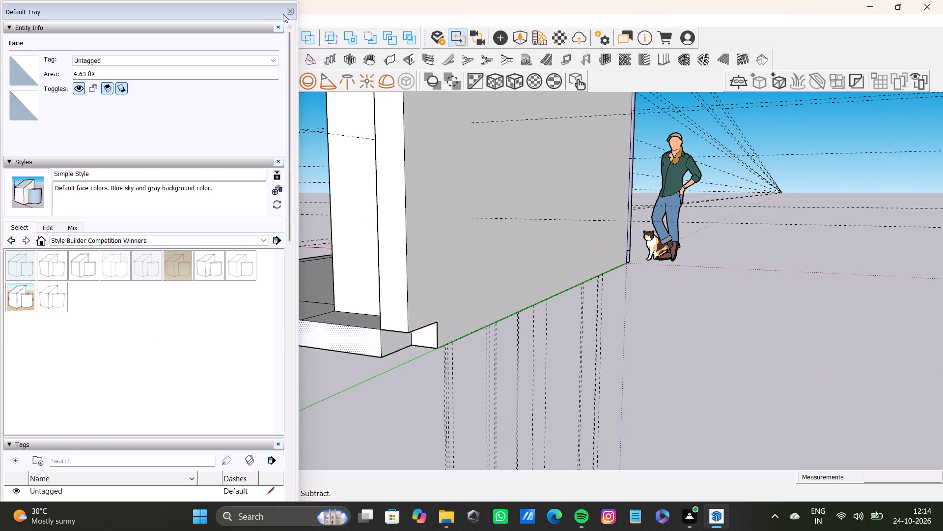
click(290, 10)
key(space)
click(429, 336)
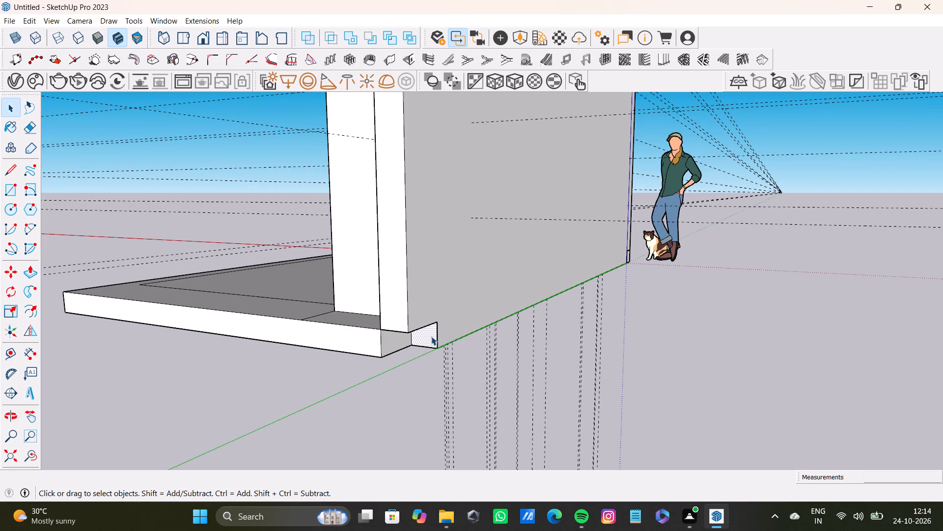
key(p)
drag(431, 336, 383, 334)
scroll(388, 335, down, 8)
middle_drag(372, 364, 665, 362)
scroll(496, 380, down, 6)
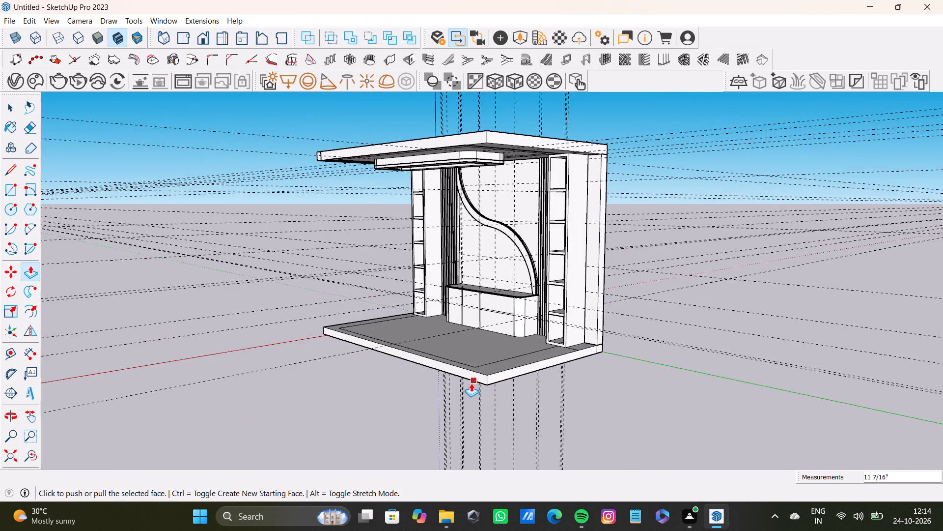
middle_drag(471, 382, 698, 394)
scroll(448, 334, up, 7)
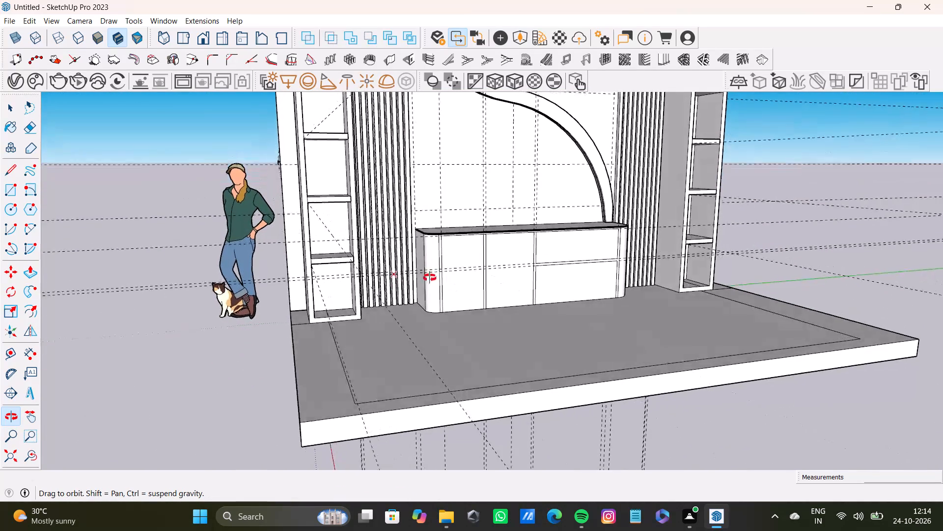
Open the back wall group for editing and select its front face at the left end beside the shelf unit.
key(space)
click(297, 254)
double_click(297, 256)
triple_click(298, 267)
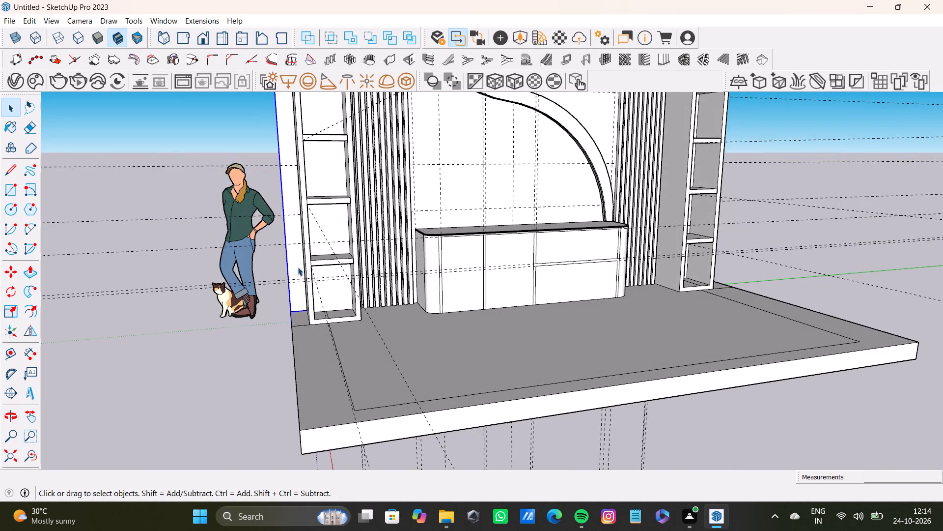
double_click(298, 268)
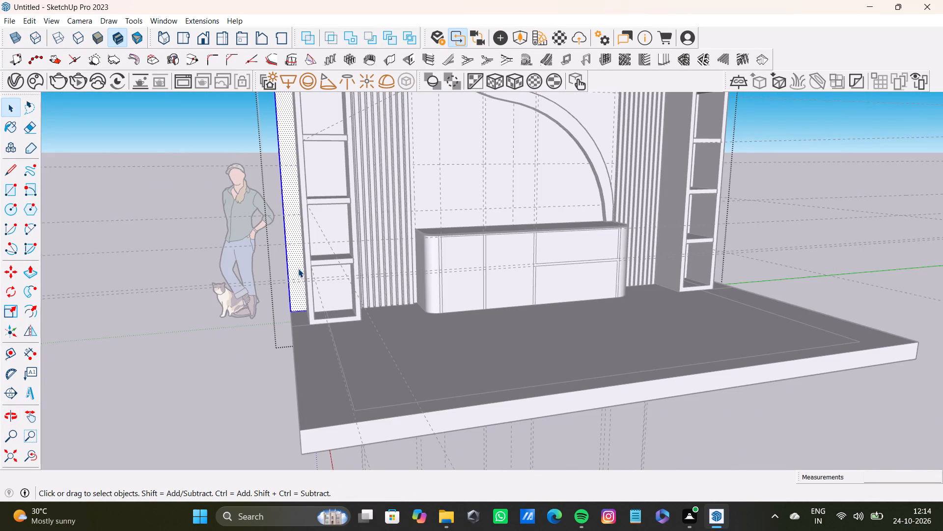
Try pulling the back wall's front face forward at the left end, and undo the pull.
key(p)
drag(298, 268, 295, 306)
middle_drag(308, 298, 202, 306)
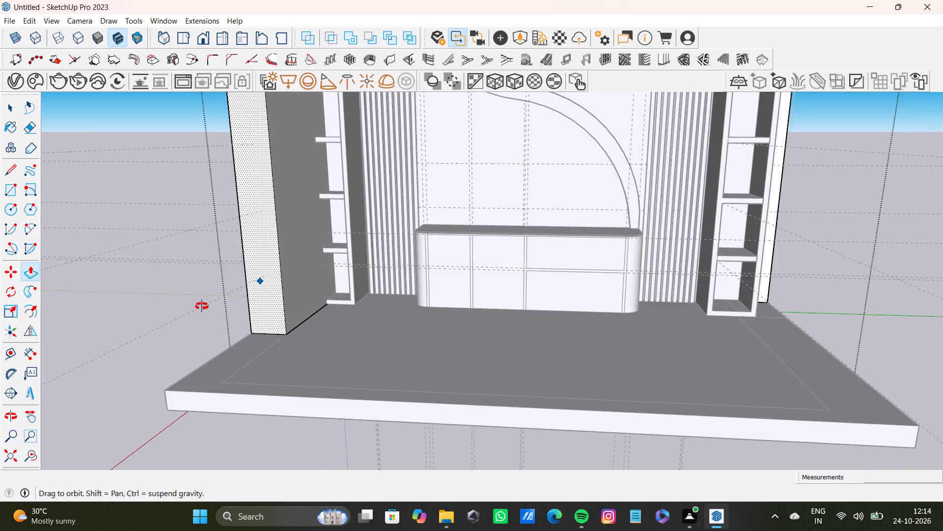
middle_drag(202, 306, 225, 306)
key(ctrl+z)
Draw a vertical line from top to bottom of the back wall's front face along the left shelf unit, and select the outer strip.
middle_drag(229, 301, 453, 294)
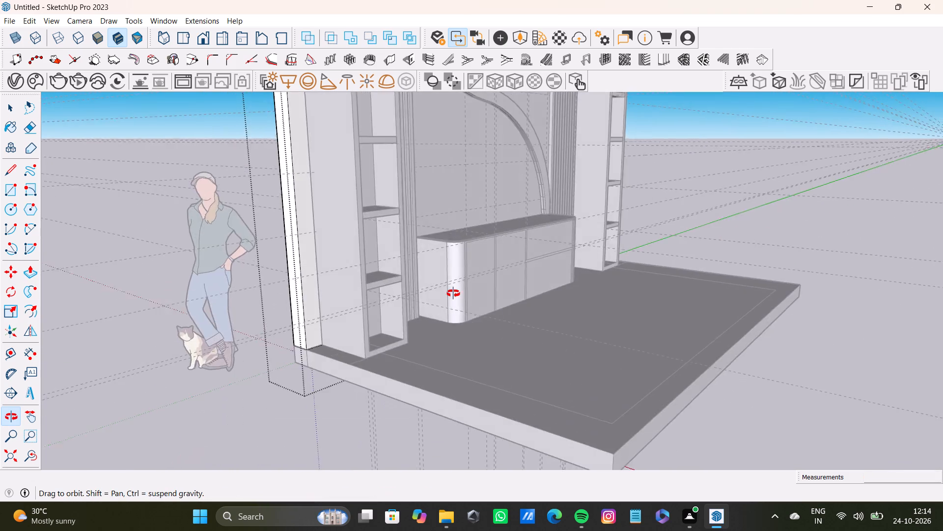
middle_drag(453, 294, 432, 352)
scroll(416, 313, down, 4)
shift+middle_drag(415, 300, 409, 340)
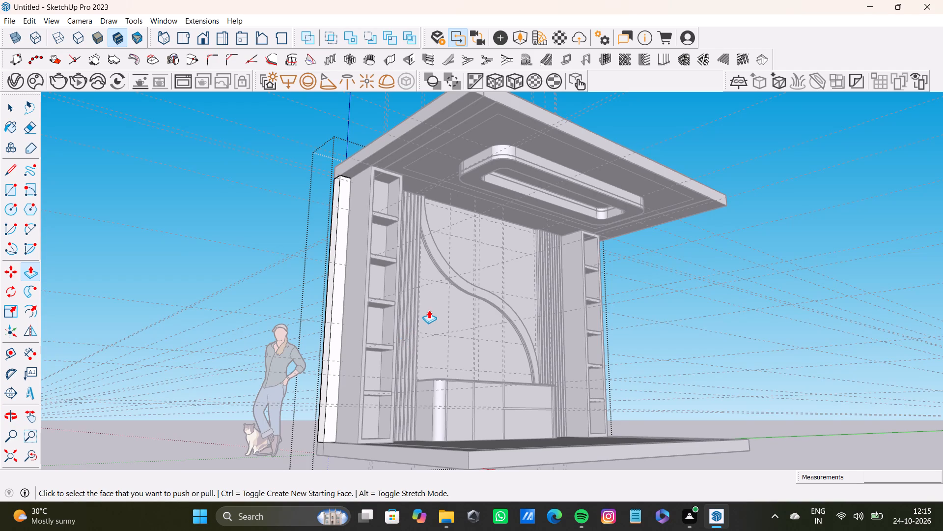
key(l)
scroll(371, 188, up, 8)
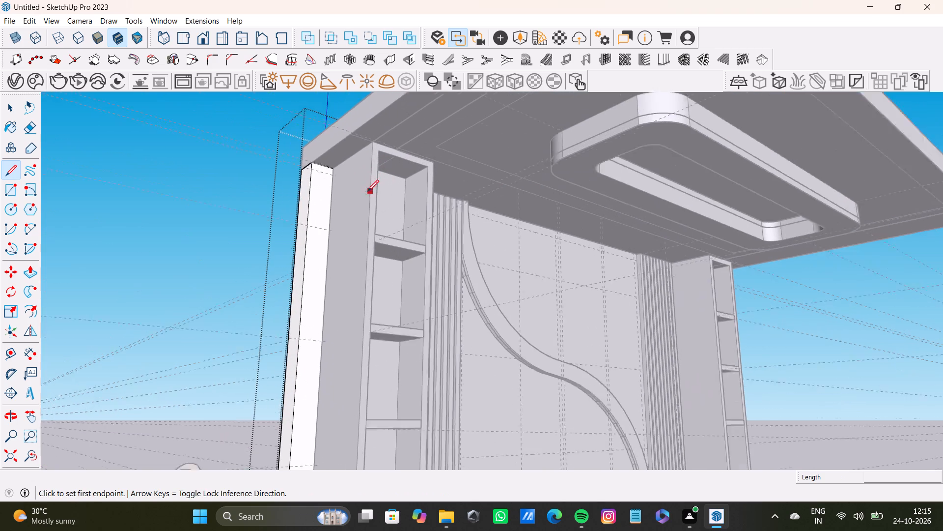
click(331, 166)
scroll(316, 220, down, 11)
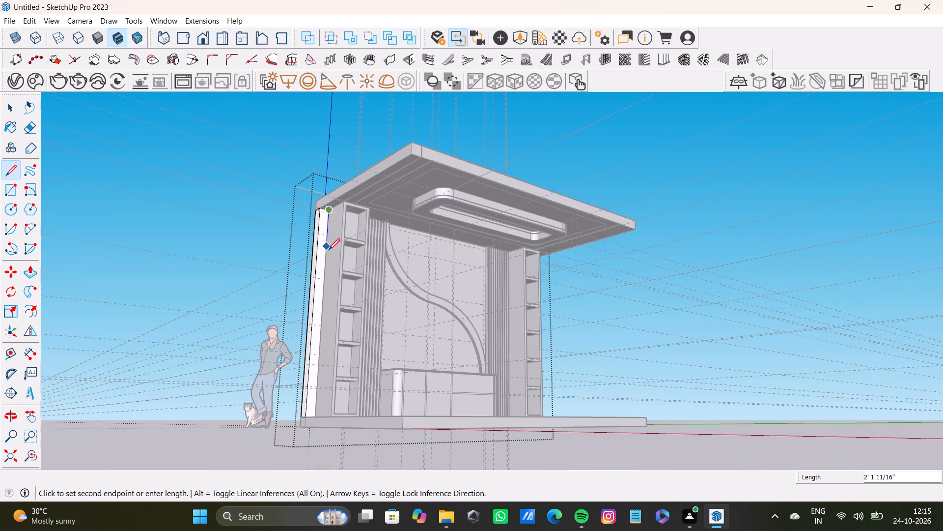
shift+middle_drag(320, 282, 313, 280)
scroll(323, 247, down, 1)
scroll(310, 289, up, 8)
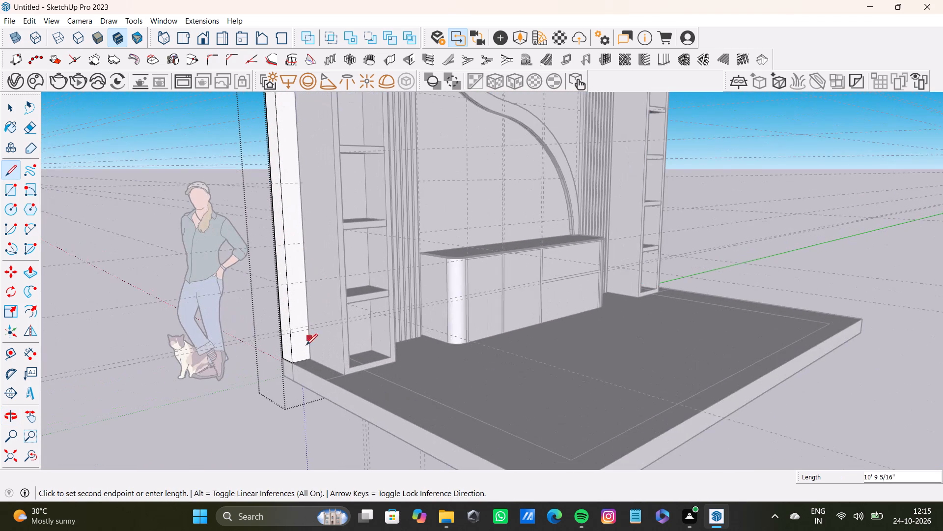
click(307, 356)
scroll(312, 348, down, 5)
key(c)
key(space)
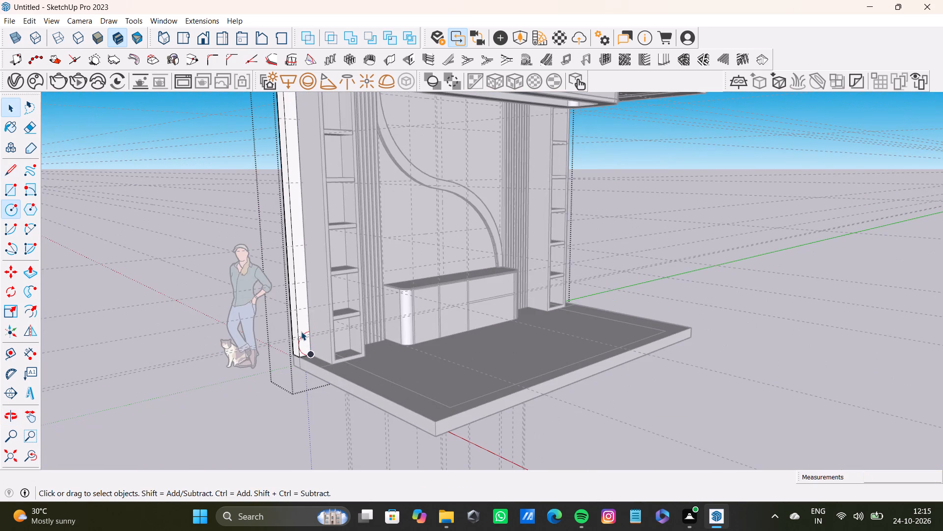
click(301, 328)
Place a vertical guide 9" inward from the right edge of the back wall's front face.
scroll(301, 329, down, 8)
middle_drag(324, 346, 184, 344)
scroll(307, 321, down, 5)
middle_drag(376, 337, 346, 328)
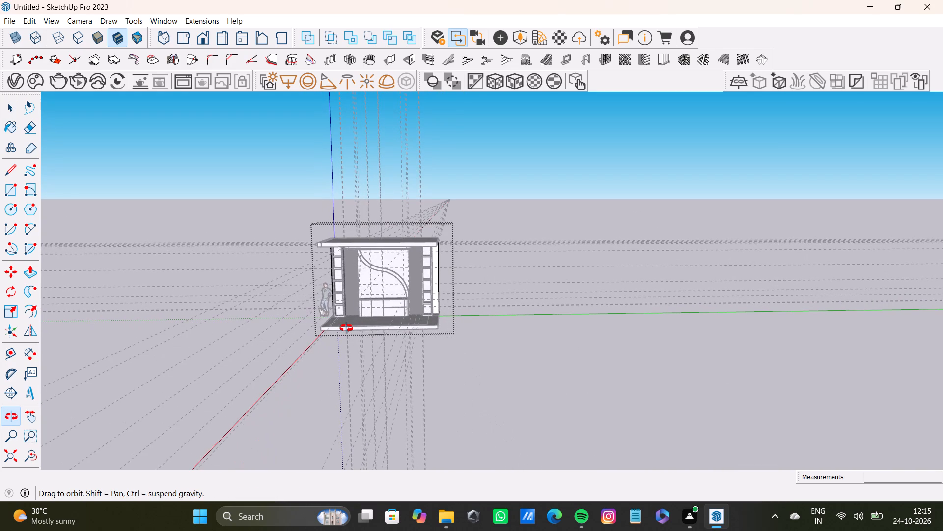
middle_drag(346, 328, 326, 322)
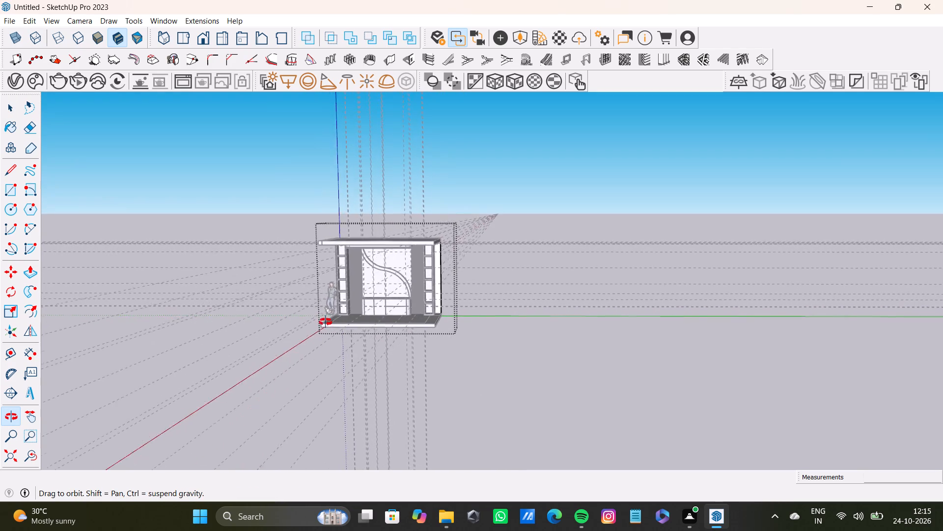
middle_drag(326, 322, 299, 312)
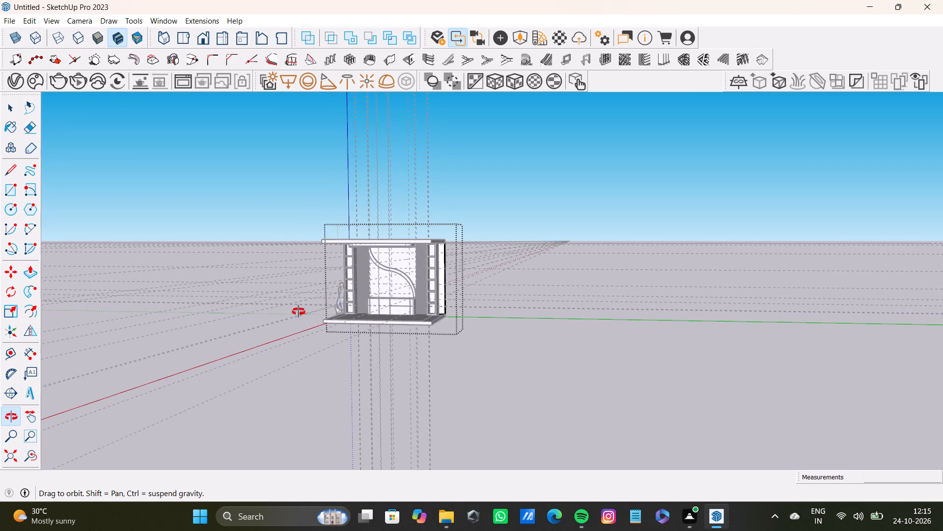
middle_drag(299, 312, 298, 311)
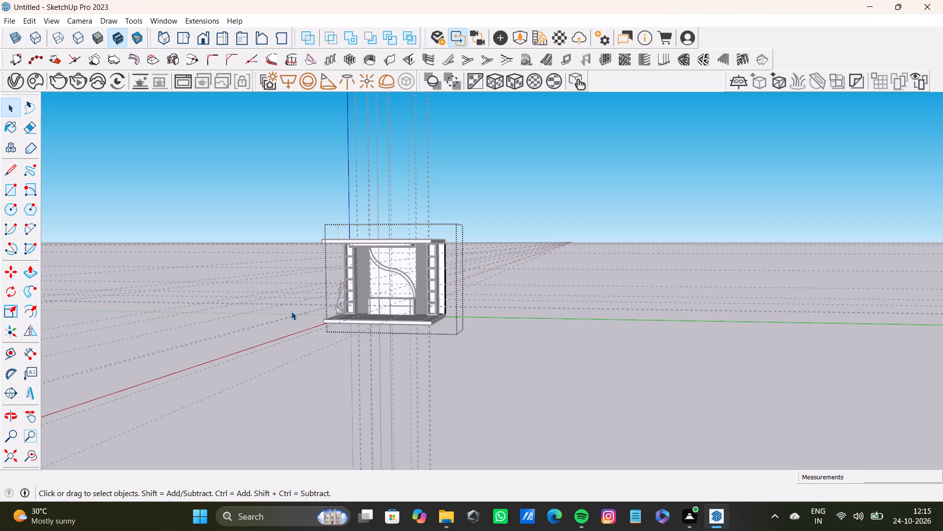
scroll(291, 311, up, 2)
scroll(404, 277, up, 5)
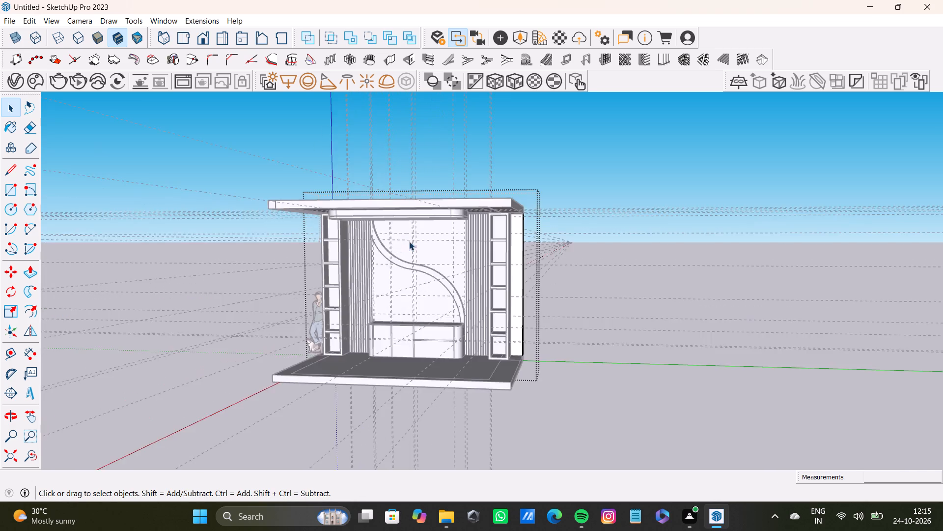
scroll(409, 241, up, 6)
middle_drag(547, 234, 563, 264)
scroll(560, 280, up, 8)
key(t)
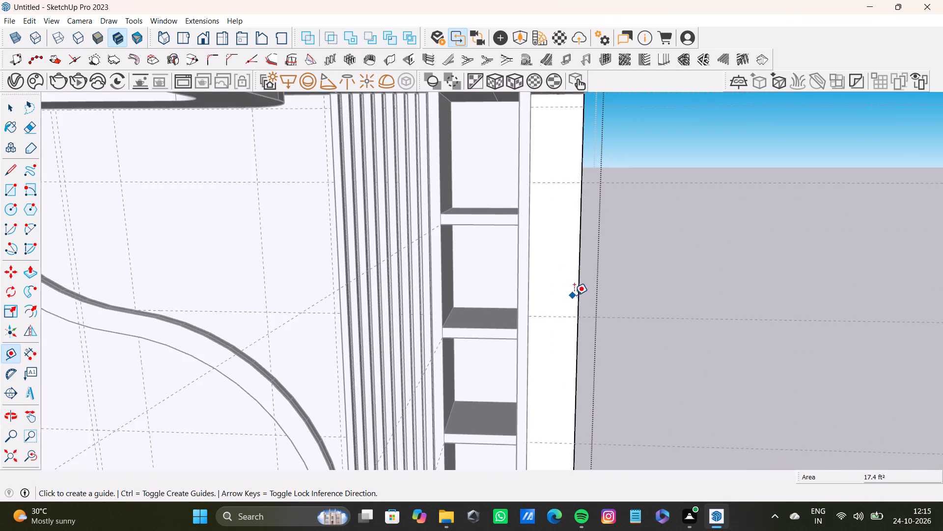
click(575, 295)
scroll(497, 264, down, 11)
middle_drag(540, 288, 523, 249)
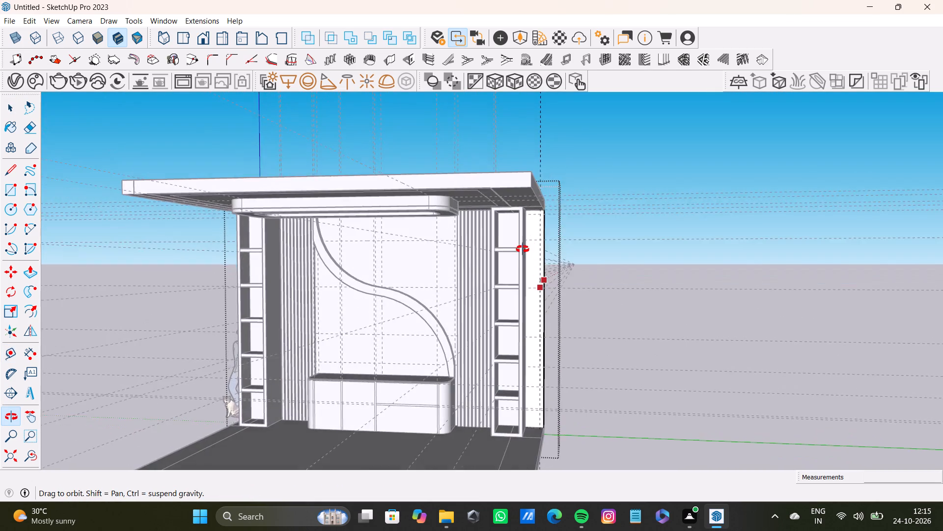
middle_drag(523, 249, 558, 263)
scroll(548, 269, down, 3)
shift+middle_drag(548, 270, 651, 239)
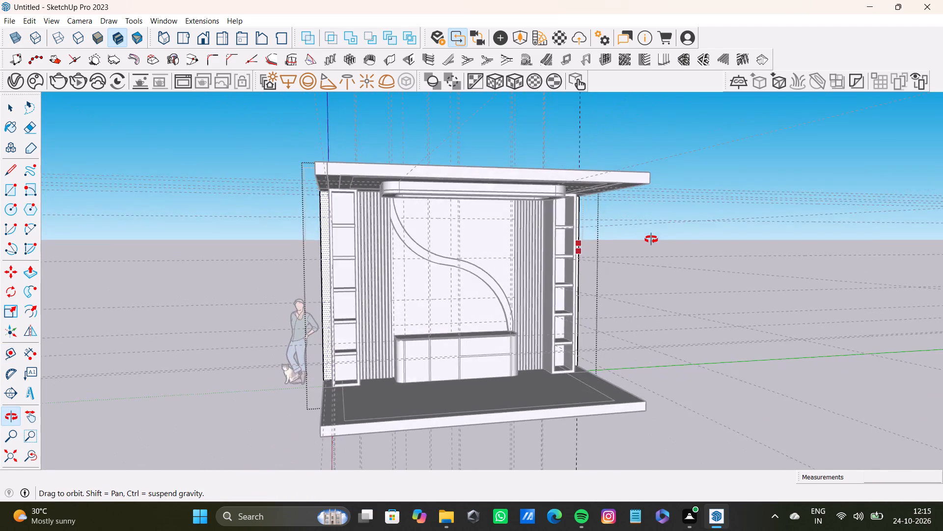
shift+middle_drag(651, 239, 584, 242)
scroll(583, 242, up, 8)
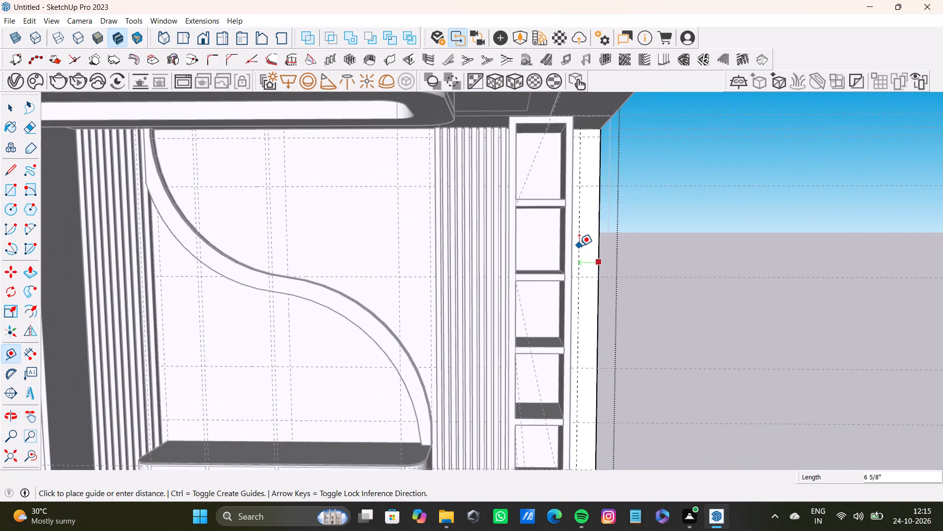
text(9")
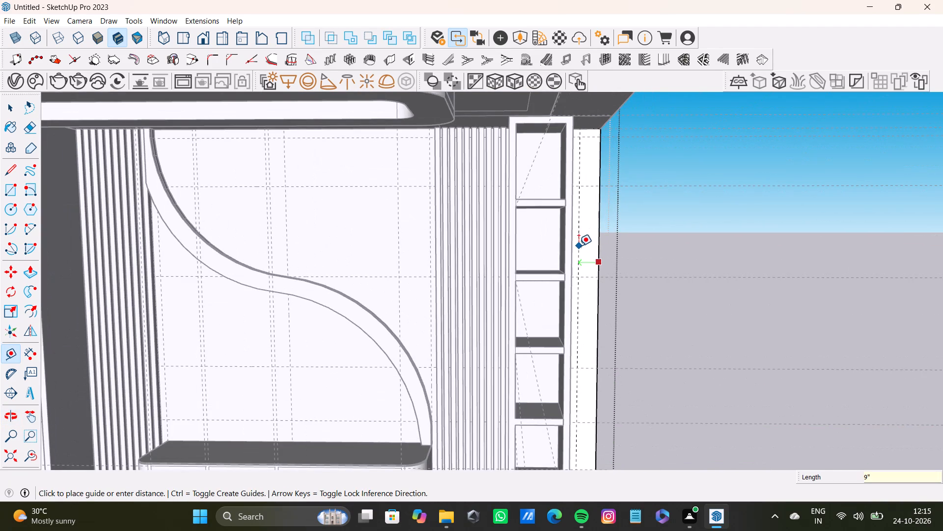
key(Return)
Draw a vertical line along the 9" guide from the ceiling down to the floor slab, splitting off the back wall's right strip.
scroll(576, 247, down, 7)
middle_drag(567, 254, 479, 273)
key(l)
scroll(564, 295, up, 6)
scroll(585, 280, down, 3)
shift+scroll(585, 280, up, 1)
shift+middle_drag(585, 280, 571, 295)
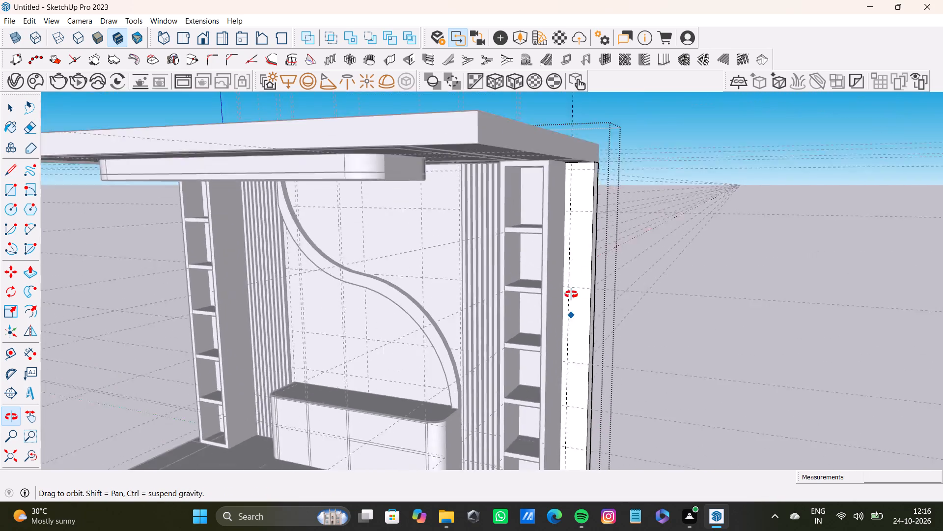
shift+middle_drag(571, 295, 571, 266)
scroll(570, 158, up, 7)
click(565, 158)
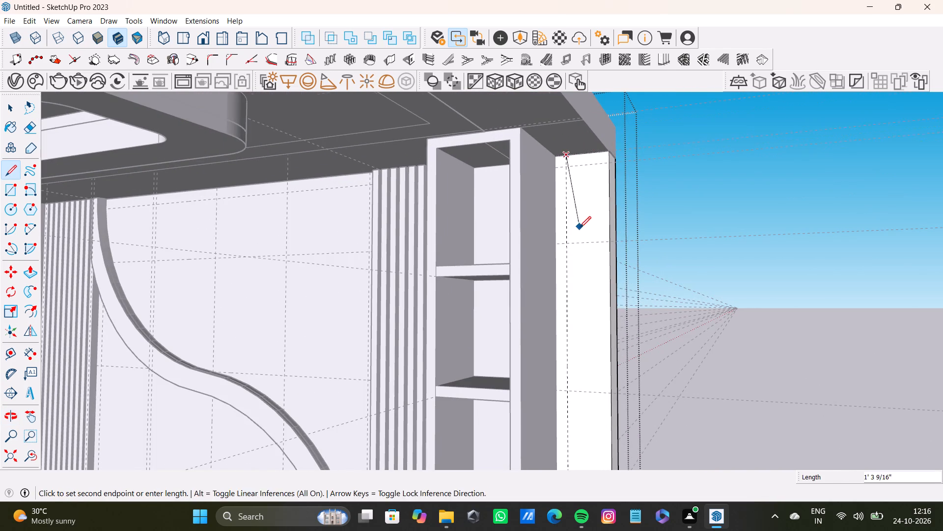
scroll(580, 228, down, 5)
shift+middle_drag(580, 240, 555, 102)
scroll(551, 135, down, 5)
shift+middle_drag(545, 243, 533, 169)
scroll(531, 230, up, 5)
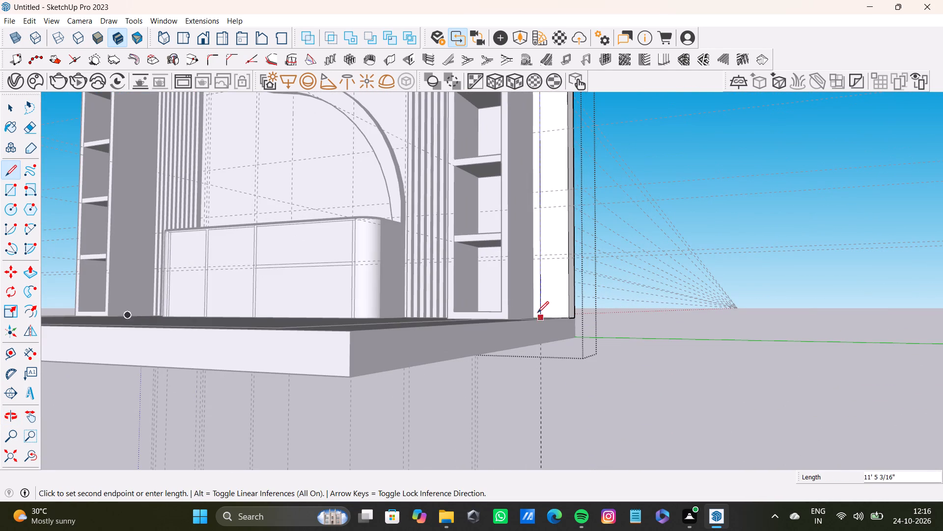
scroll(539, 314, up, 7)
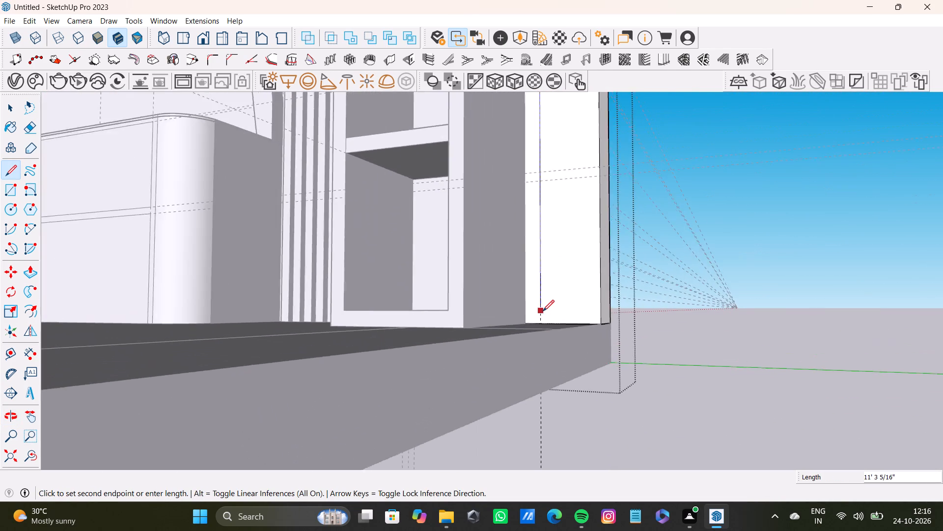
scroll(543, 311, up, 4)
click(540, 324)
key(space)
Push/Pull the back wall's right strip forward to the floor slab's front edge to form the right side wall.
scroll(539, 321, down, 4)
middle_drag(539, 321, 593, 363)
key(space)
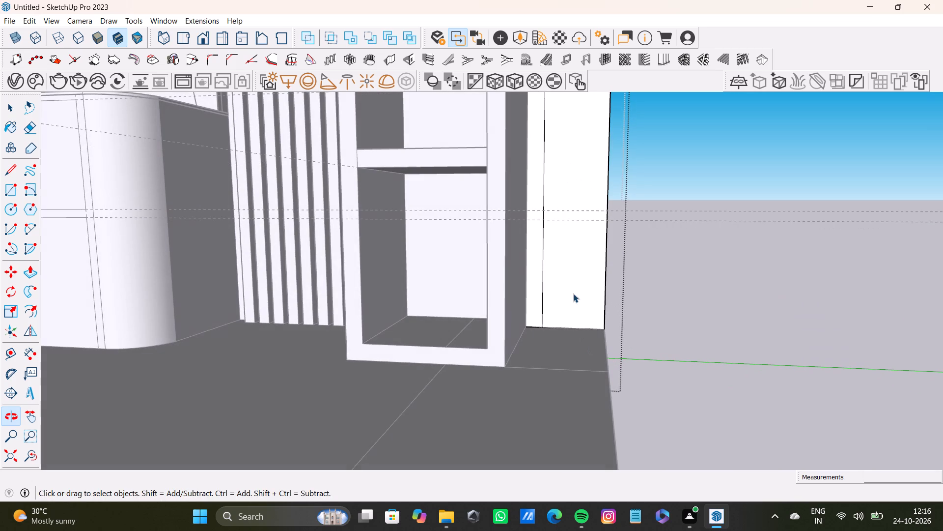
click(573, 280)
key(p)
drag(567, 282, 578, 406)
scroll(582, 388, down, 5)
shift+middle_drag(579, 388, 551, 208)
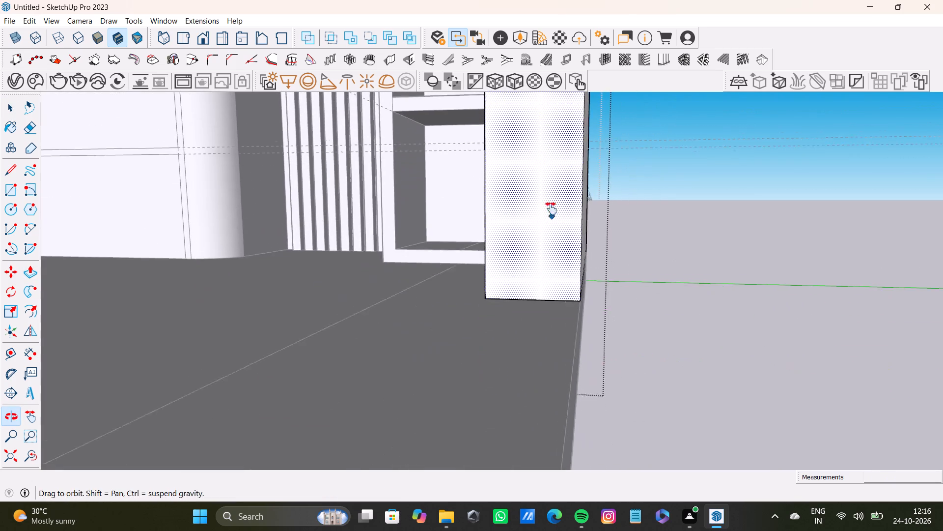
shift+middle_drag(551, 208, 551, 208)
scroll(547, 209, down, 12)
middle_drag(543, 315, 615, 377)
drag(580, 297, 614, 406)
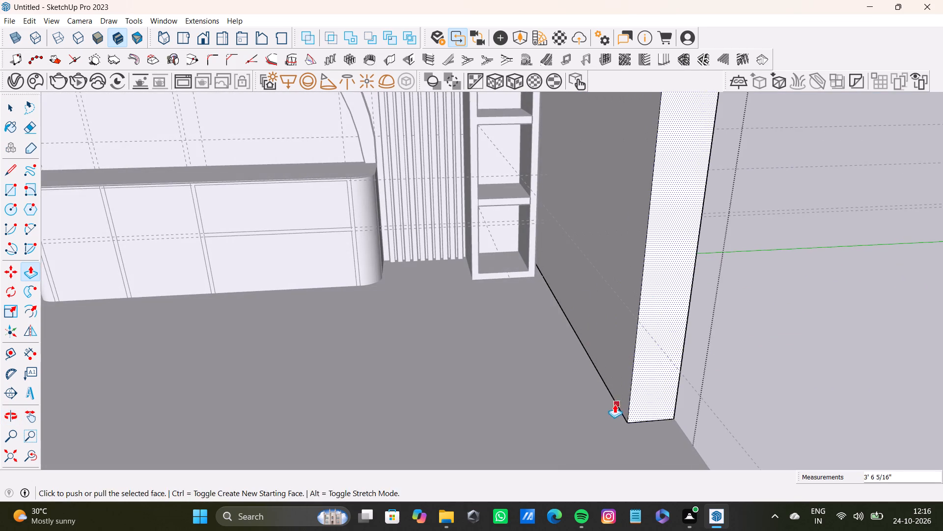
shift+scroll(614, 401, down, 4)
shift+middle_drag(609, 409, 589, 291)
drag(607, 276, 601, 324)
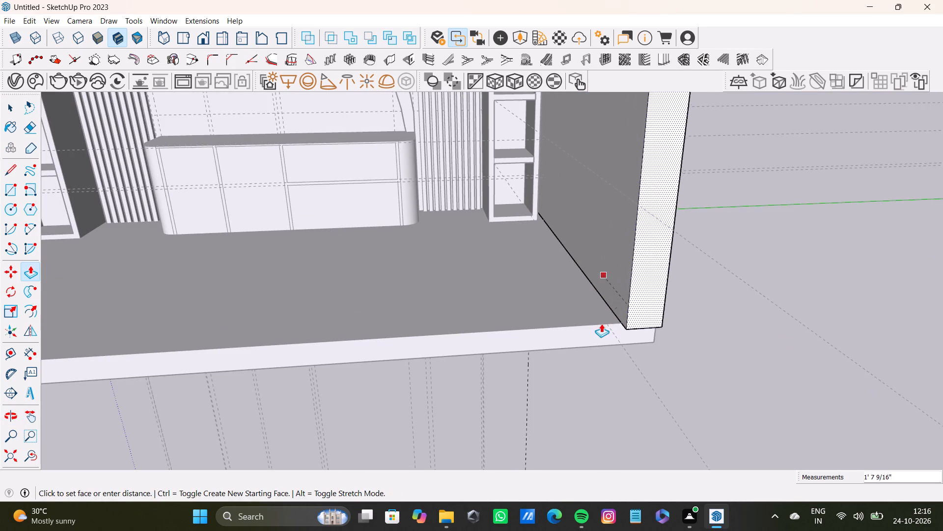
drag(601, 324, 599, 324)
scroll(593, 323, down, 8)
middle_drag(586, 319, 559, 262)
key(space)
scroll(337, 277, down, 5)
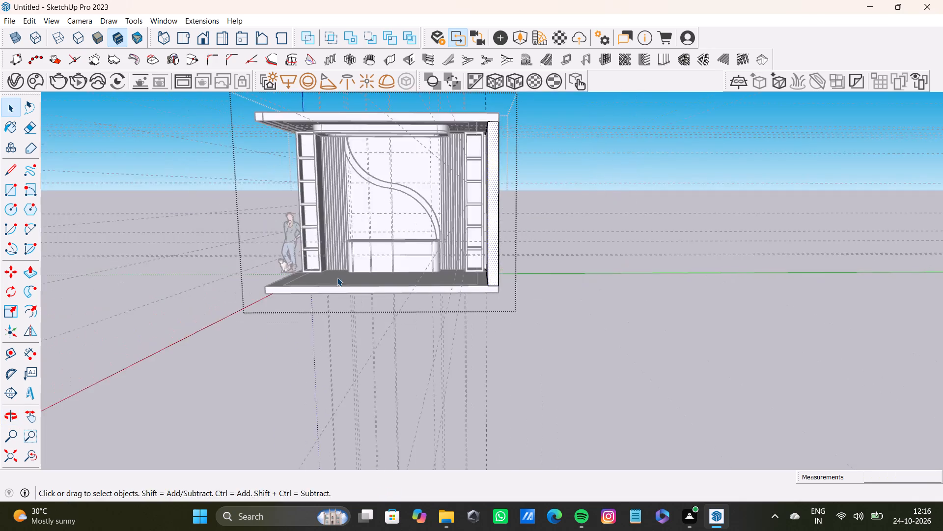
Push/Pull the back wall's left strip forward about 9' 3 1/8" to the floor slab's front corner, forming the left side wall.
middle_drag(337, 277, 445, 271)
scroll(266, 273, up, 8)
key(space)
click(326, 257)
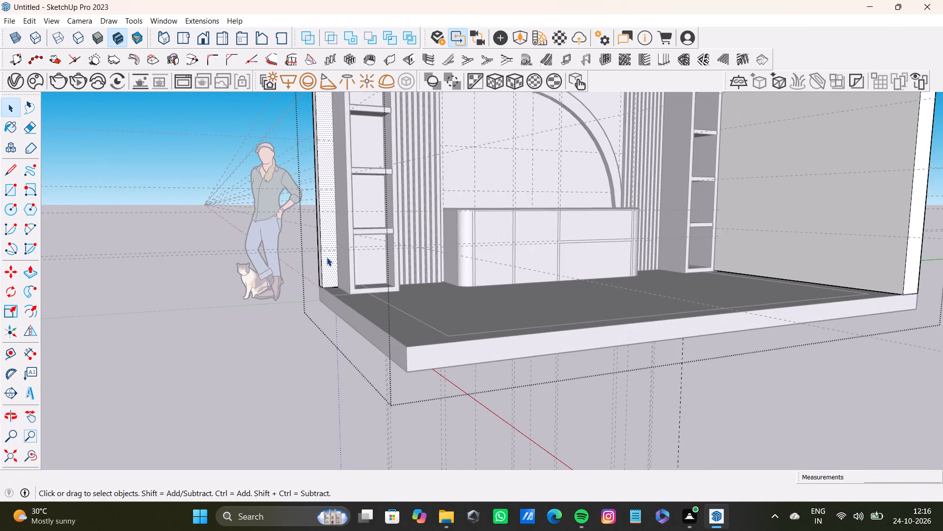
key(p)
drag(327, 260, 410, 346)
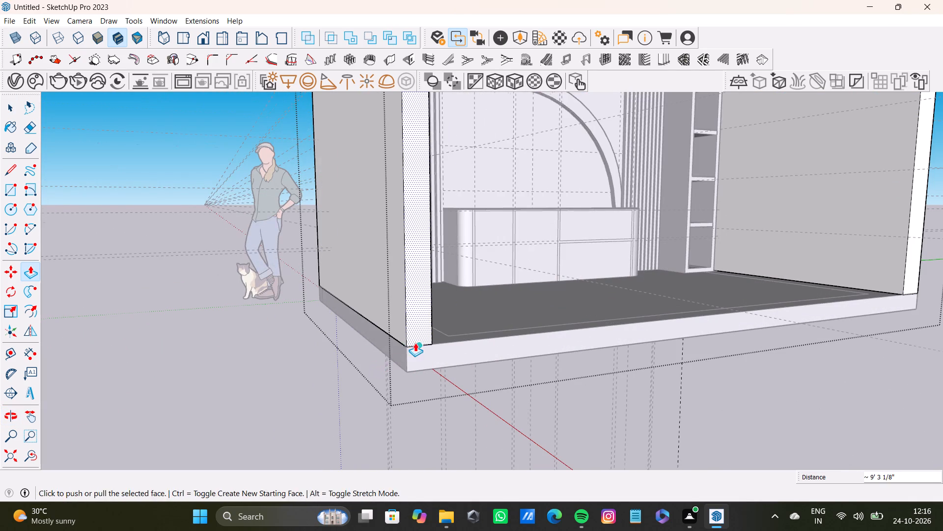
scroll(415, 343, down, 5)
middle_drag(429, 334, 216, 304)
scroll(420, 269, down, 7)
middle_drag(465, 303, 599, 372)
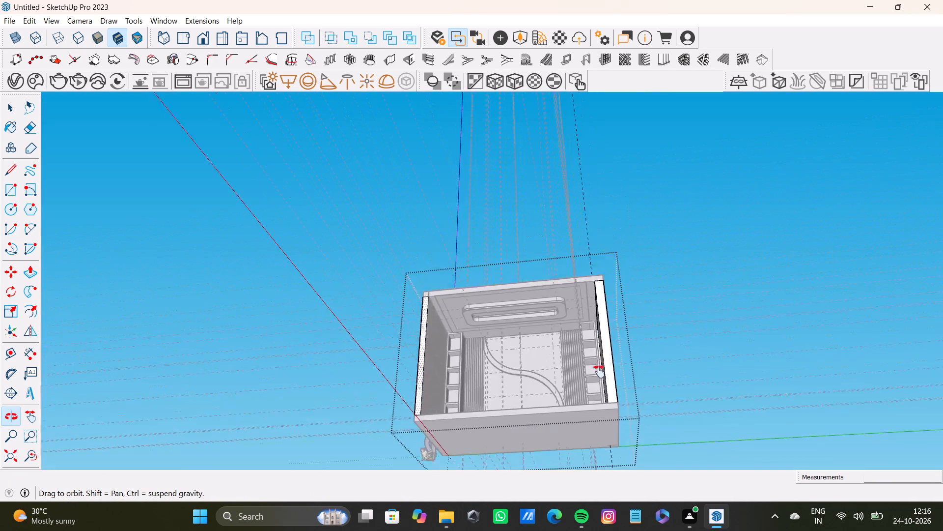
middle_drag(599, 372, 612, 422)
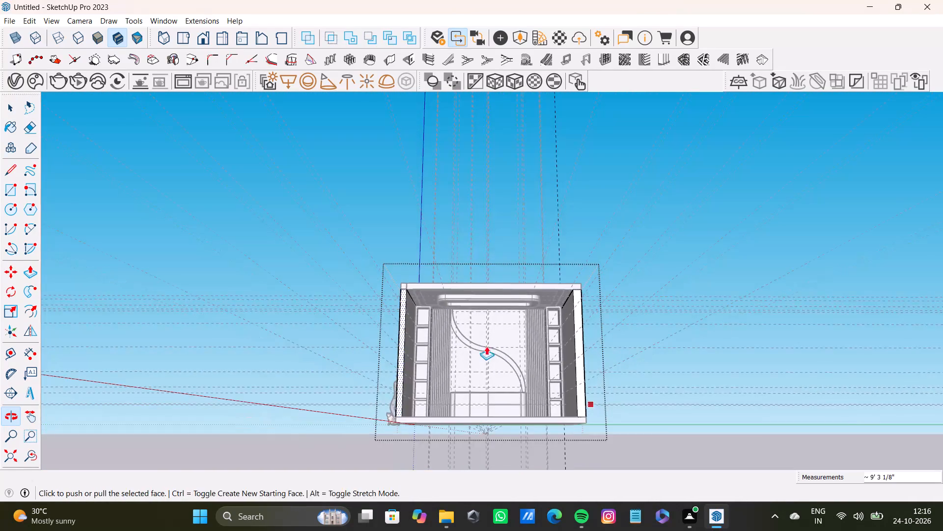
Delete all guides inside the wall group, leave the group, and delete the remaining guides from the model.
key(space)
scroll(459, 240, up, 4)
click(26, 17)
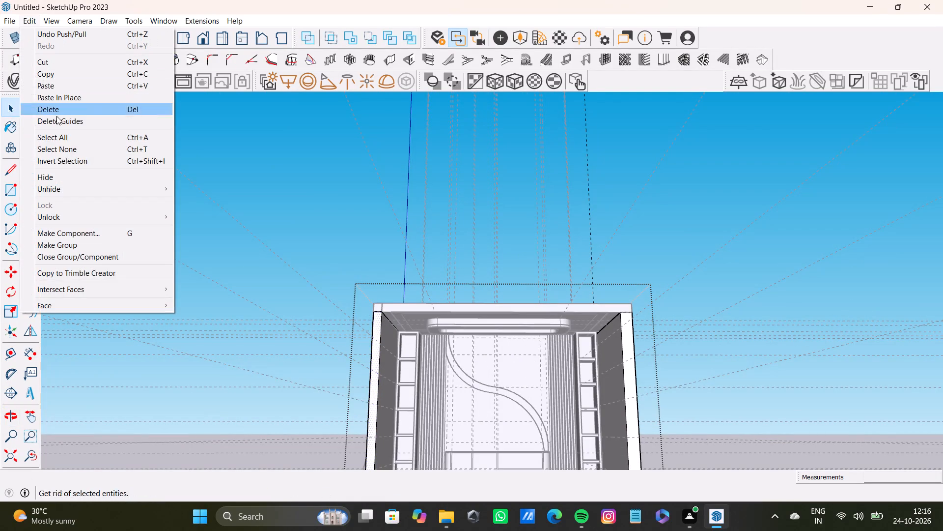
click(56, 122)
scroll(326, 204, down, 9)
click(515, 174)
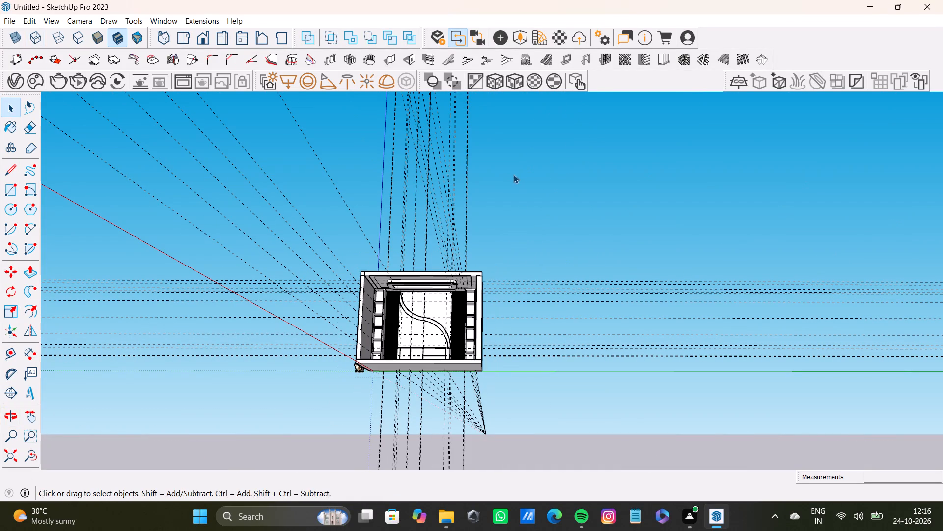
click(29, 21)
click(68, 122)
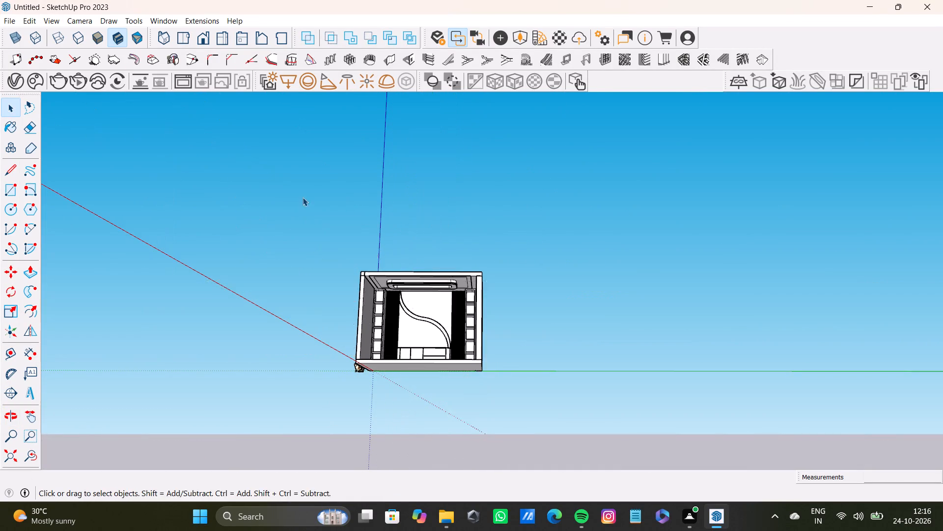
Examine the enclosed wall unit from several angles, including the ceiling fixture, floor, side walls, shelves and base cabinet.
scroll(356, 252, up, 13)
middle_click(356, 260)
middle_drag(456, 335, 450, 262)
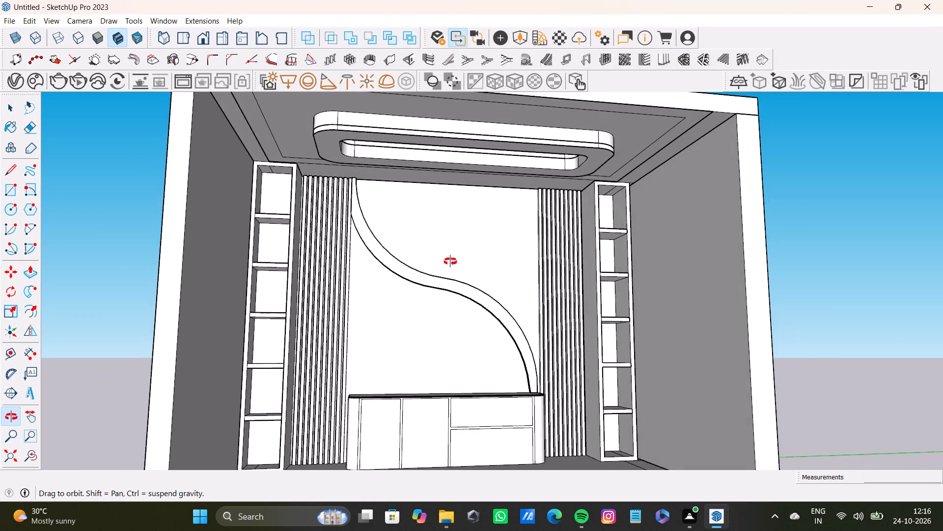
middle_drag(450, 262, 427, 294)
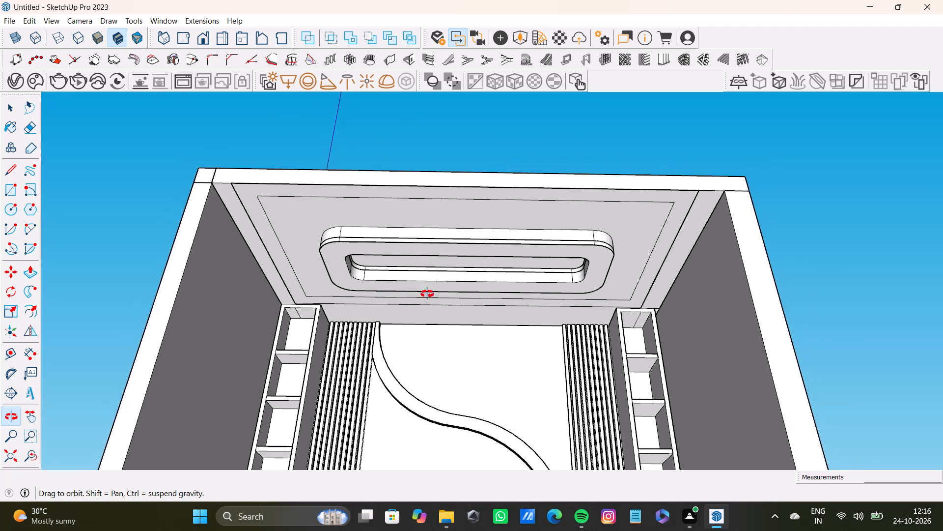
middle_drag(427, 294, 407, 200)
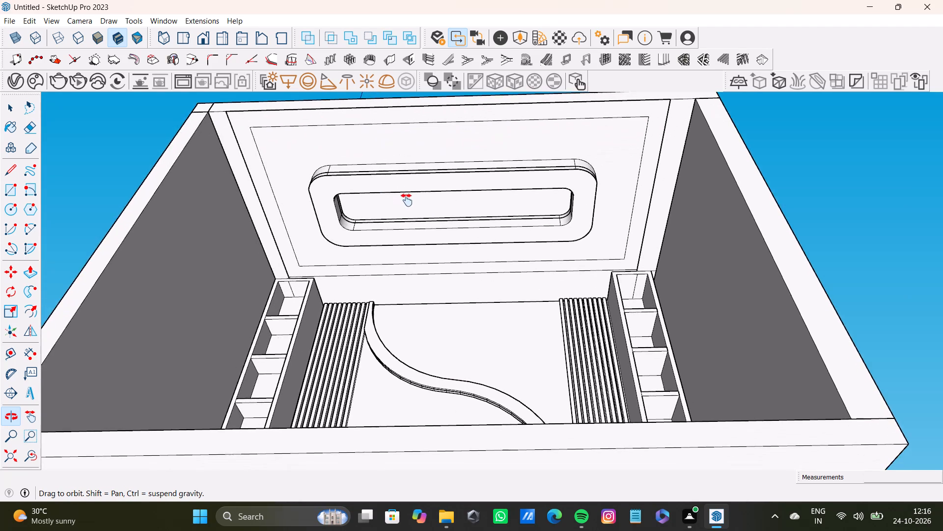
middle_drag(407, 200, 466, 317)
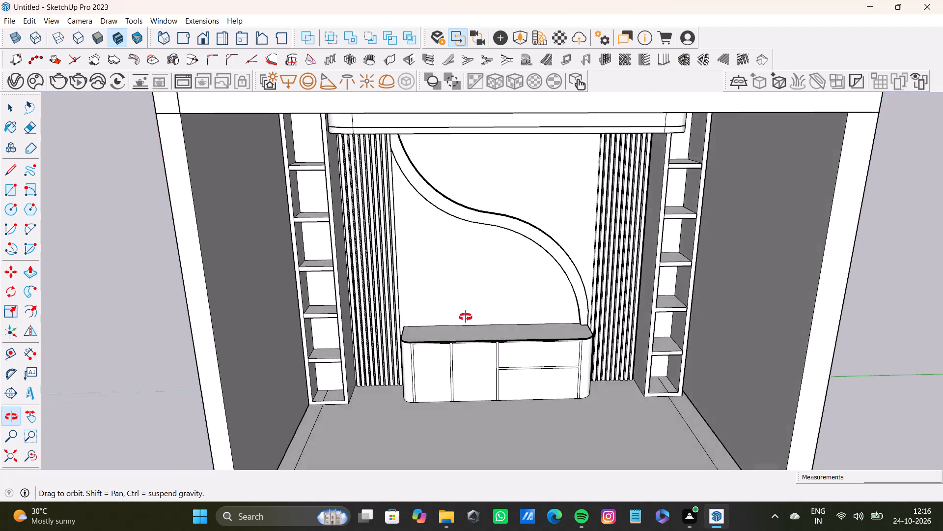
middle_drag(466, 317, 471, 253)
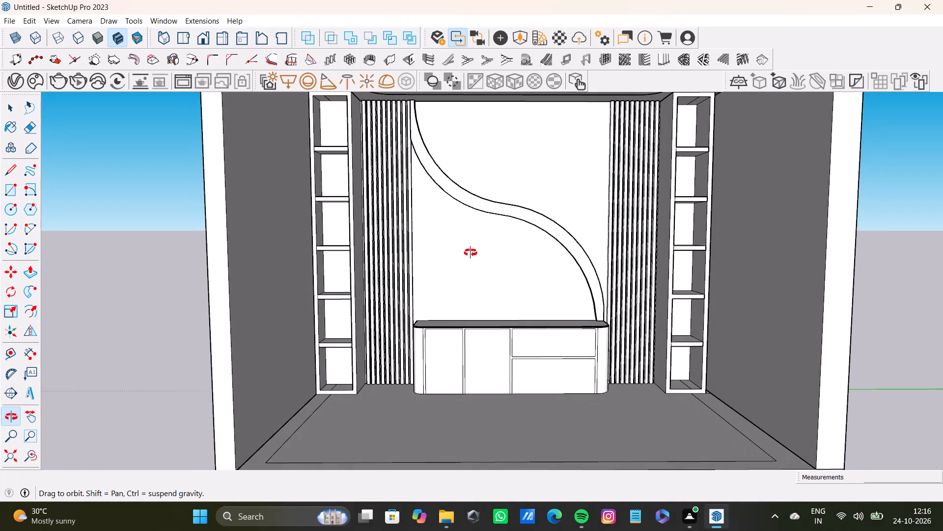
middle_drag(471, 253, 479, 252)
shift+scroll(359, 269, up, 2)
shift+scroll(371, 304, down, 4)
shift+middle_drag(375, 311, 369, 362)
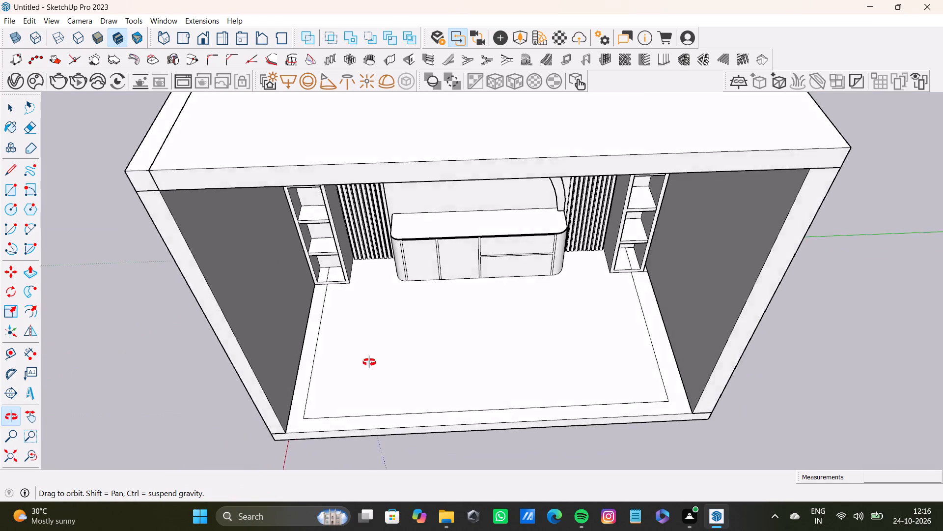
shift+middle_drag(369, 362, 410, 315)
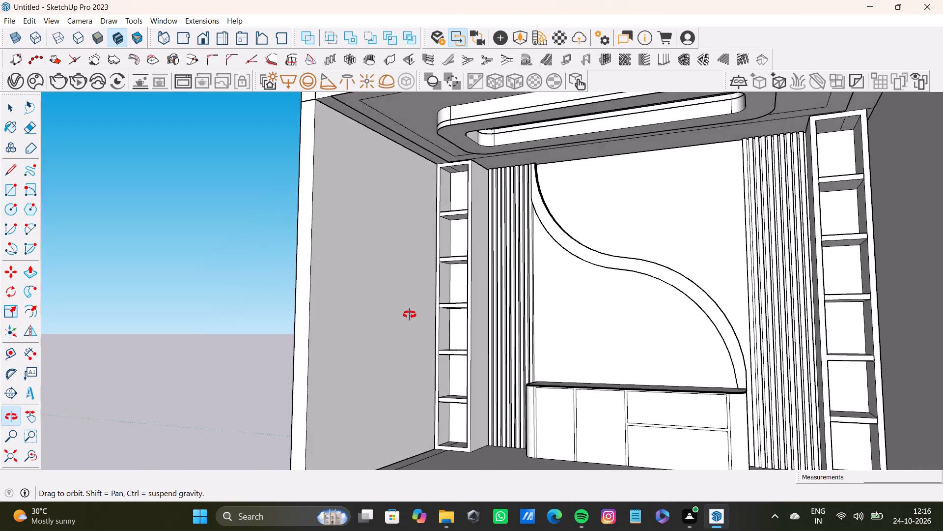
shift+middle_drag(410, 315, 404, 306)
scroll(401, 281, up, 5)
scroll(331, 306, down, 7)
shift+middle_drag(387, 299, 387, 299)
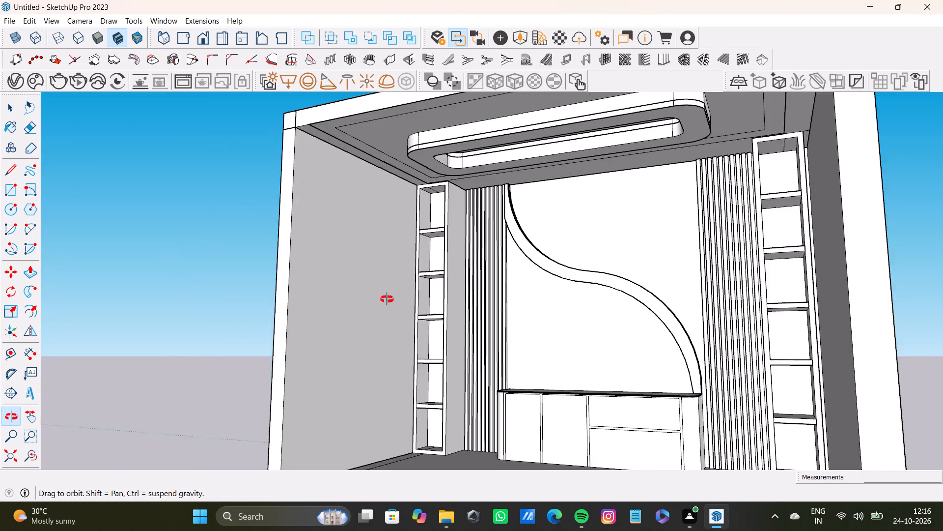
shift+middle_drag(387, 299, 492, 323)
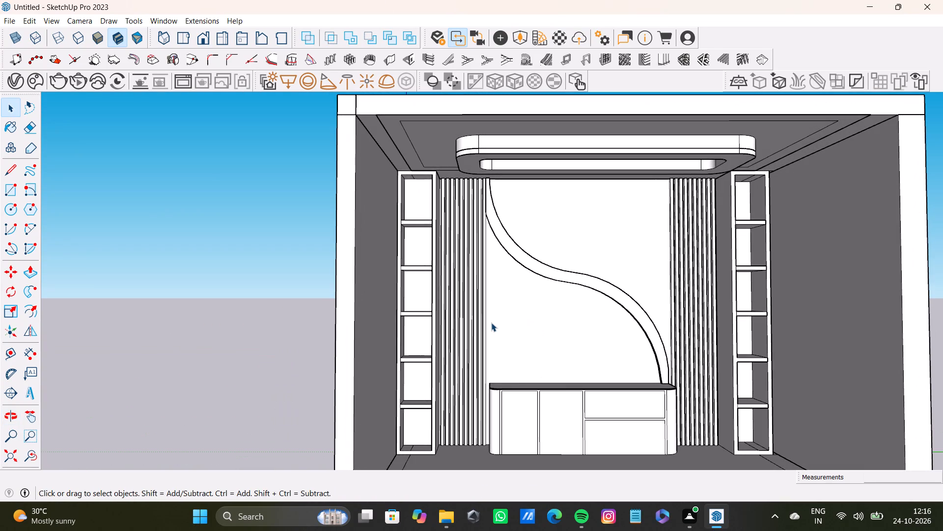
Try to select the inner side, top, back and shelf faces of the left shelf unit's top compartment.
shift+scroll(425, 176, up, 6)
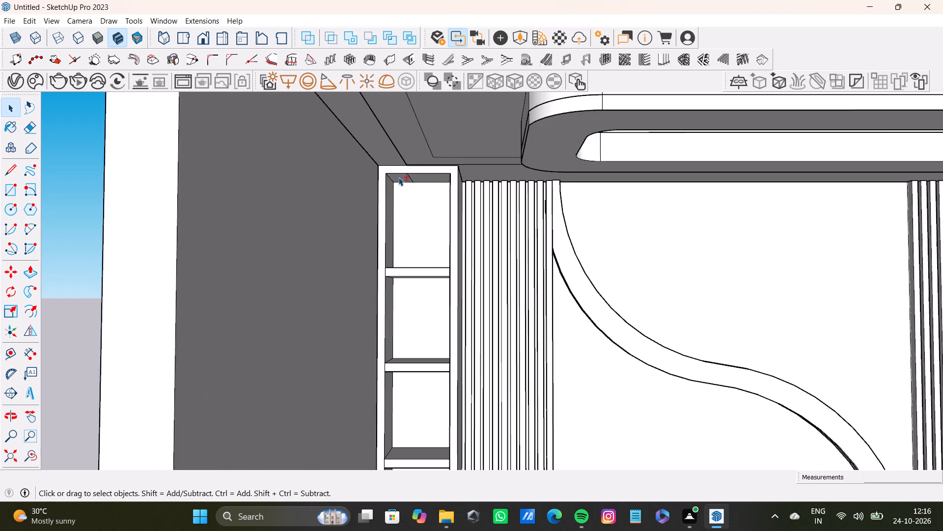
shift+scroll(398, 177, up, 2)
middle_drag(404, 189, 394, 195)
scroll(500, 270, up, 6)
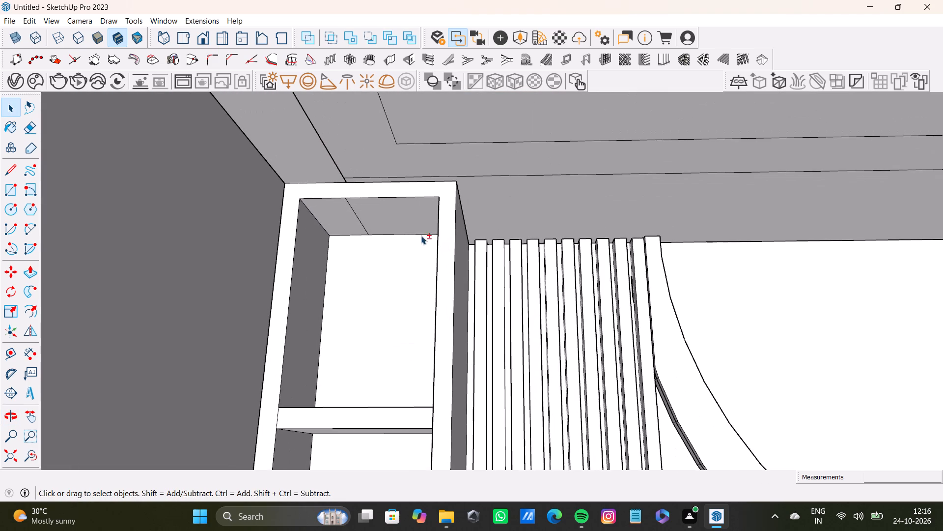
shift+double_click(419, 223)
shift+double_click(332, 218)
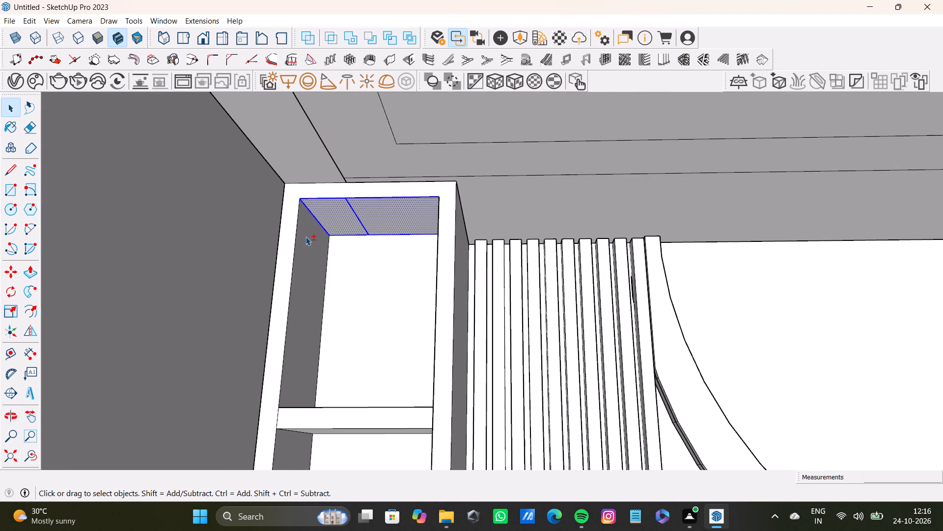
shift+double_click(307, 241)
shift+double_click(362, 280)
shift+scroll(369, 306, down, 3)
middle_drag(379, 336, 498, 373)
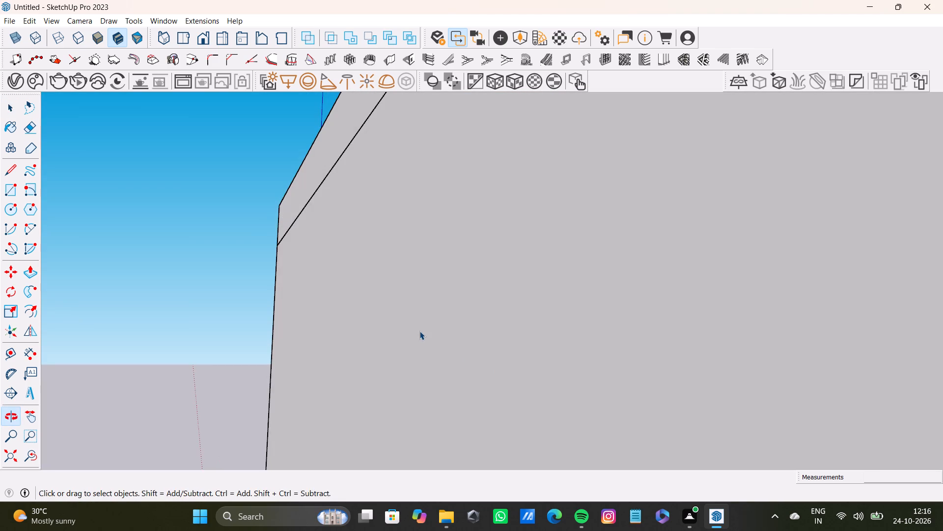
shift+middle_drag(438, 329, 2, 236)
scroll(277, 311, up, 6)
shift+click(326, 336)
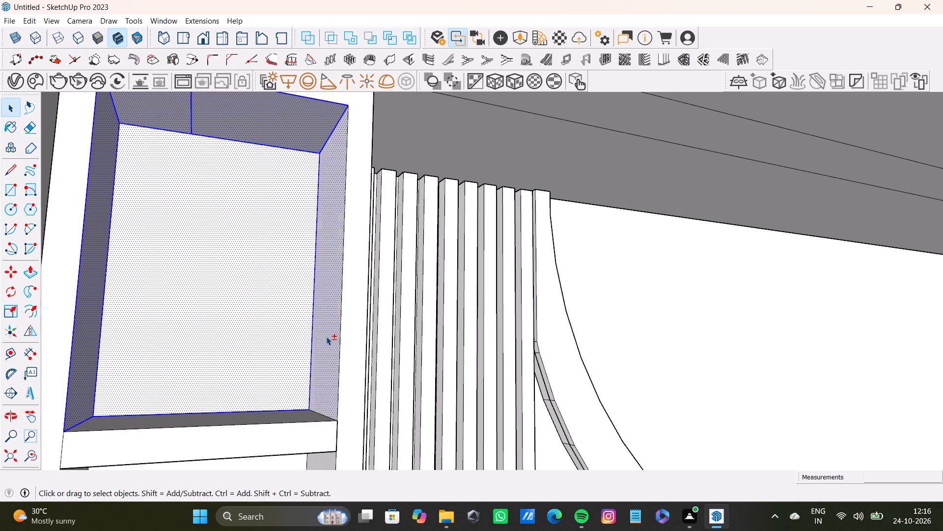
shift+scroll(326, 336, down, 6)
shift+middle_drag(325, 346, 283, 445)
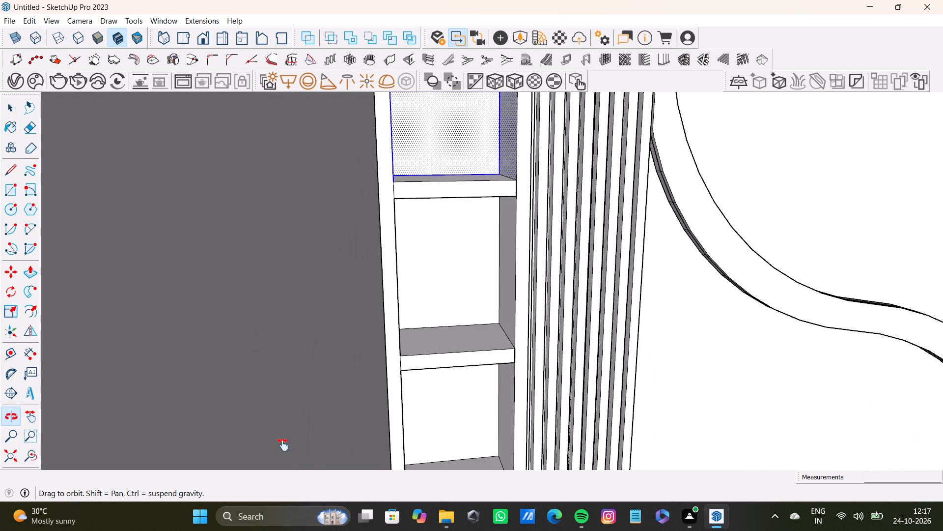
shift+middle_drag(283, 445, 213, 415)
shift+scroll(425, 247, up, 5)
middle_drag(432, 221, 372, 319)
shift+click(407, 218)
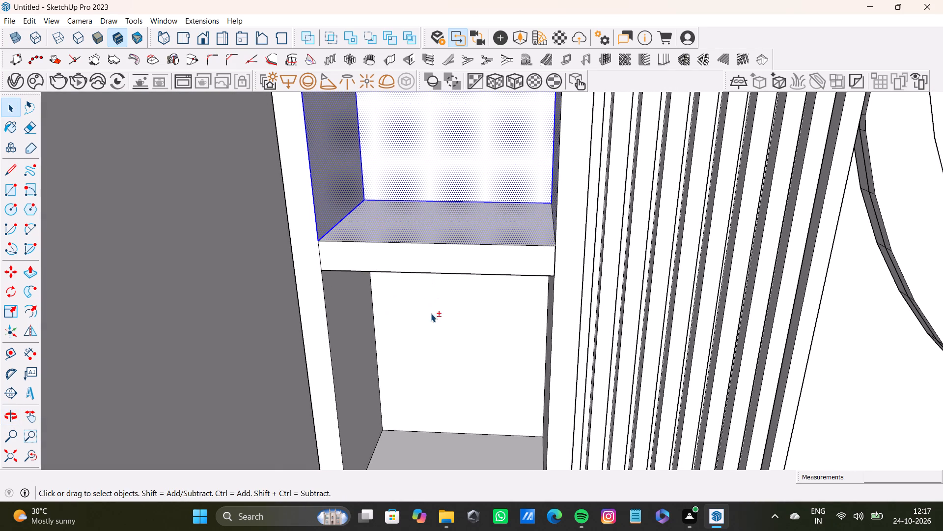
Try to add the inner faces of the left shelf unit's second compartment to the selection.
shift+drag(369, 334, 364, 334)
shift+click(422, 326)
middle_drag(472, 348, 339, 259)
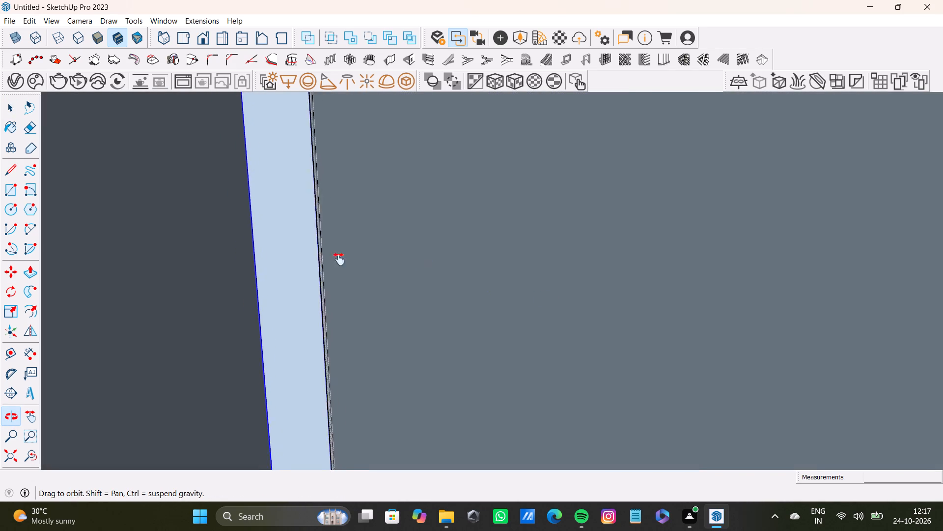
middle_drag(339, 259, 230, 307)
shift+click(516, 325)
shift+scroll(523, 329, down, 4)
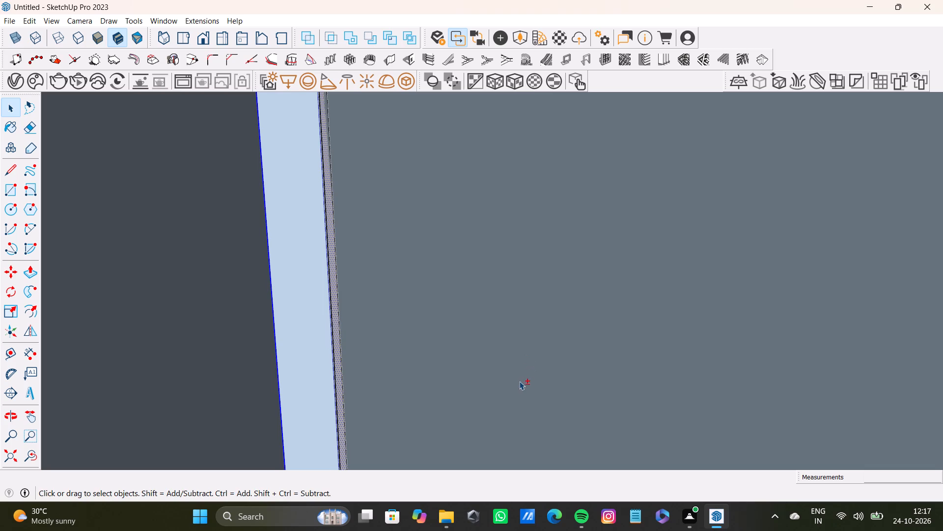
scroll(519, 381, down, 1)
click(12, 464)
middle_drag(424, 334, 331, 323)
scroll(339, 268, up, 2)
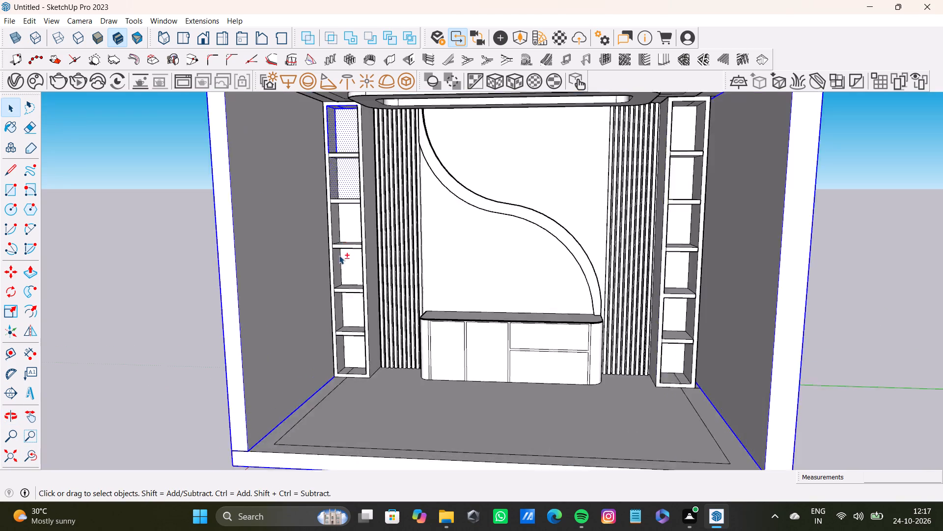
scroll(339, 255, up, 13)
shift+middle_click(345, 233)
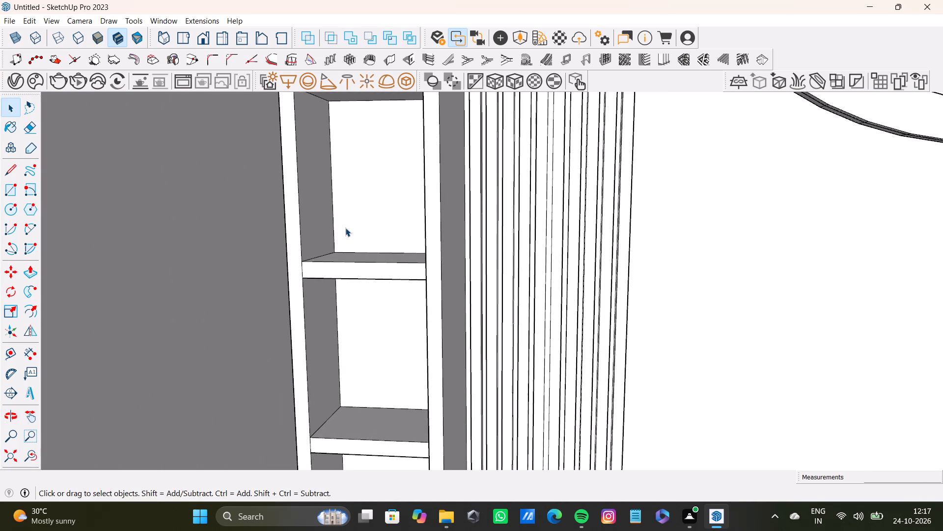
Select the third compartment's left and back faces and the top compartment's left, back and bottom faces in the left shelf unit.
click(315, 155)
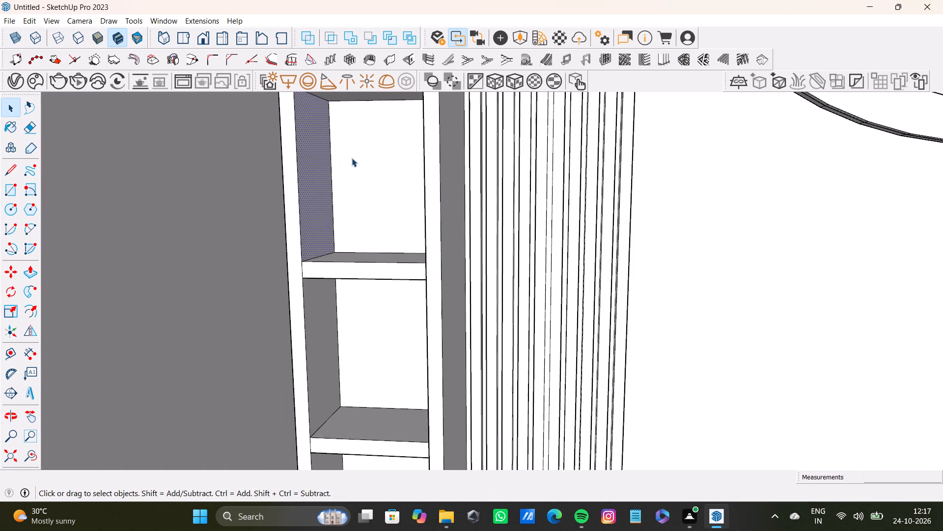
shift+click(349, 158)
shift+scroll(348, 159, down, 3)
shift+middle_drag(348, 176, 410, 196)
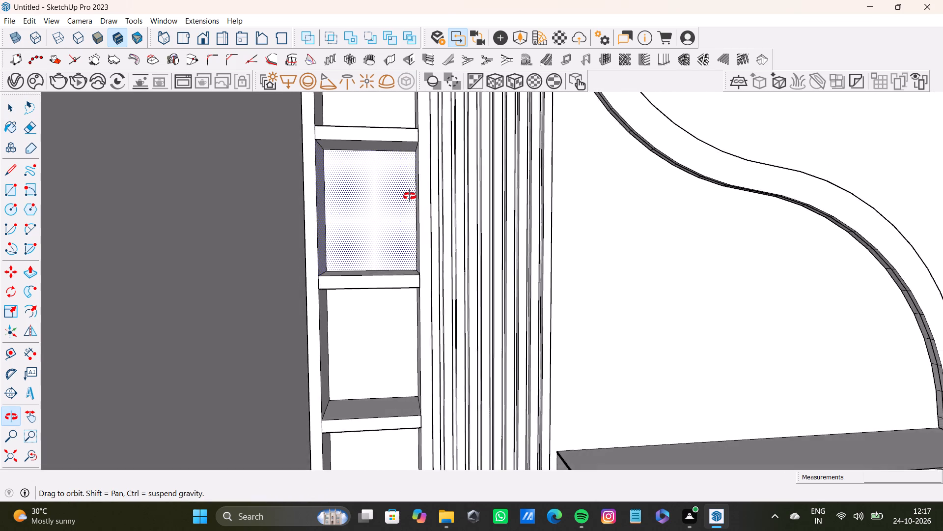
shift+middle_drag(410, 196, 449, 147)
shift+click(32, 461)
shift+click(4, 451)
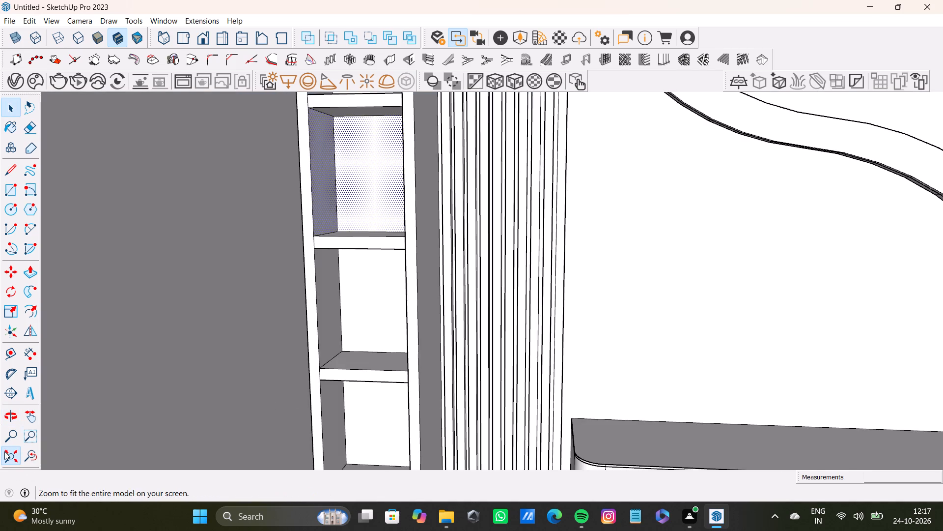
shift+scroll(377, 182, up, 12)
middle_drag(339, 206, 357, 247)
shift+scroll(343, 170, up, 3)
shift+click(290, 135)
shift+click(329, 118)
shift+click(360, 171)
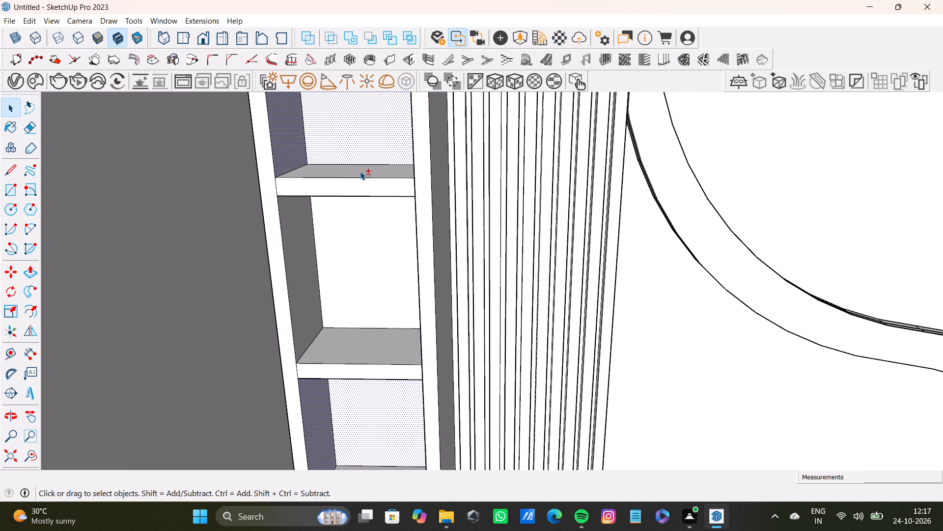
Add the second compartment's left, back, bottom and right faces and the top compartment's right face to the selection.
shift+click(304, 225)
shift+click(348, 233)
shift+drag(372, 334, 372, 342)
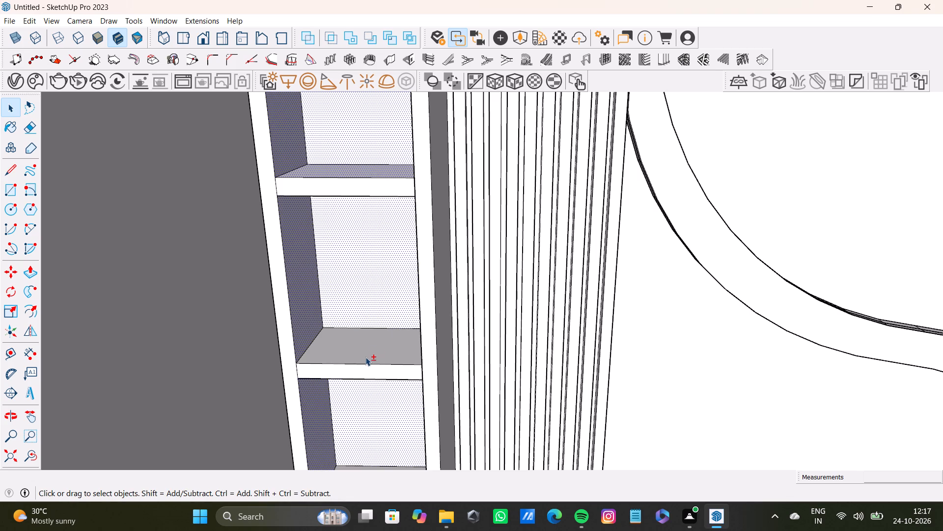
shift+click(365, 357)
middle_drag(384, 347, 455, 343)
shift+scroll(451, 339, up, 3)
shift+click(447, 330)
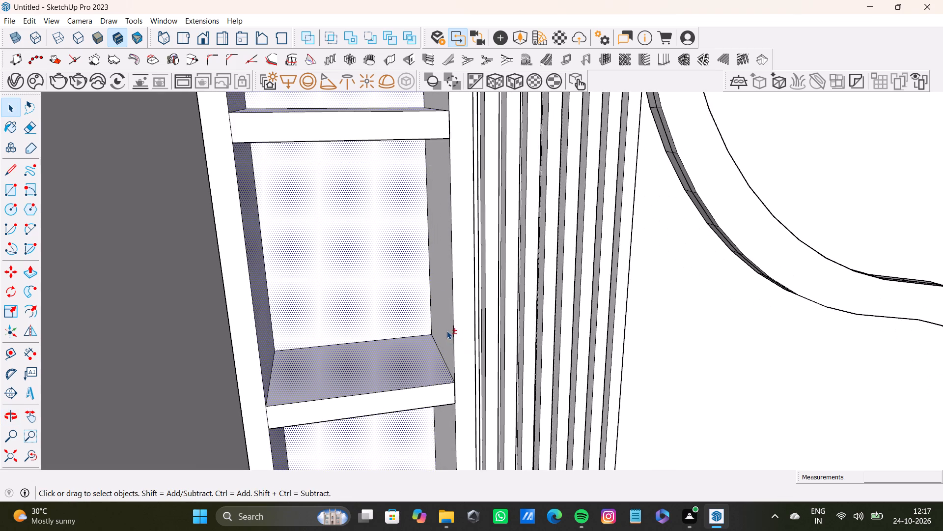
shift+scroll(434, 282, down, 3)
shift+middle_drag(412, 243, 405, 356)
shift+scroll(406, 254, up, 4)
shift+click(432, 250)
Add the inner left, back, right and bottom faces of the left shelf unit's fourth compartment to the selection.
shift+scroll(451, 271, down, 6)
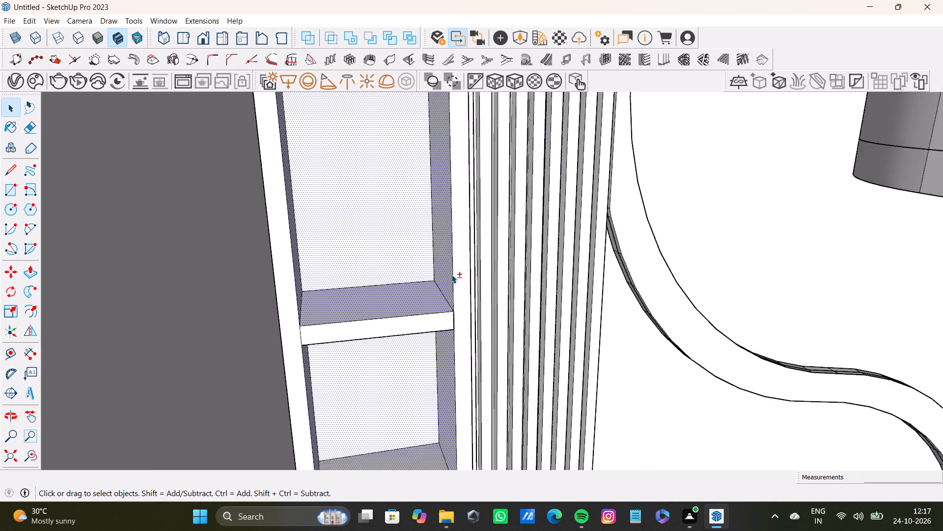
shift+scroll(451, 274, down, 2)
shift+middle_click(447, 324)
shift+click(27, 459)
shift+click(12, 458)
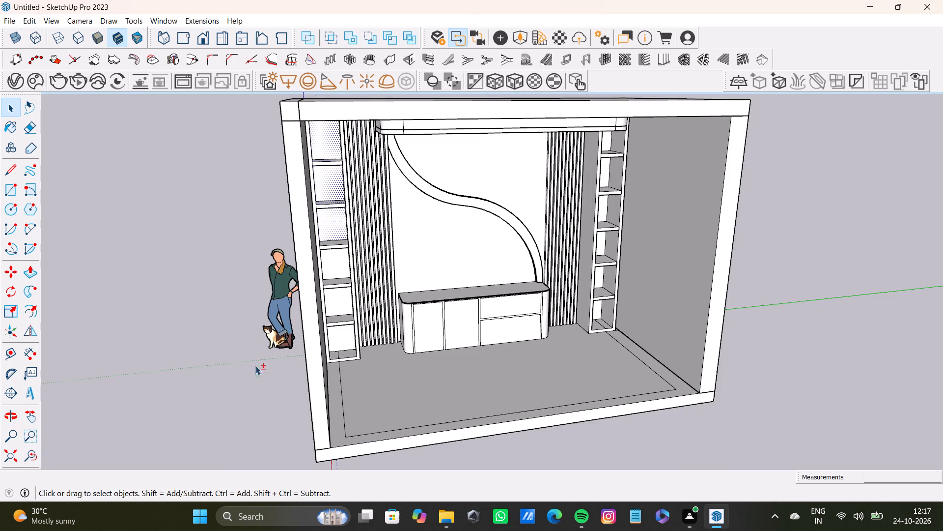
shift+scroll(328, 216, up, 9)
shift+middle_drag(335, 206, 331, 328)
shift+scroll(321, 236, up, 5)
shift+scroll(361, 277, down, 4)
shift+middle_drag(372, 355, 348, 146)
shift+scroll(381, 282, up, 3)
shift+middle_drag(372, 302, 363, 196)
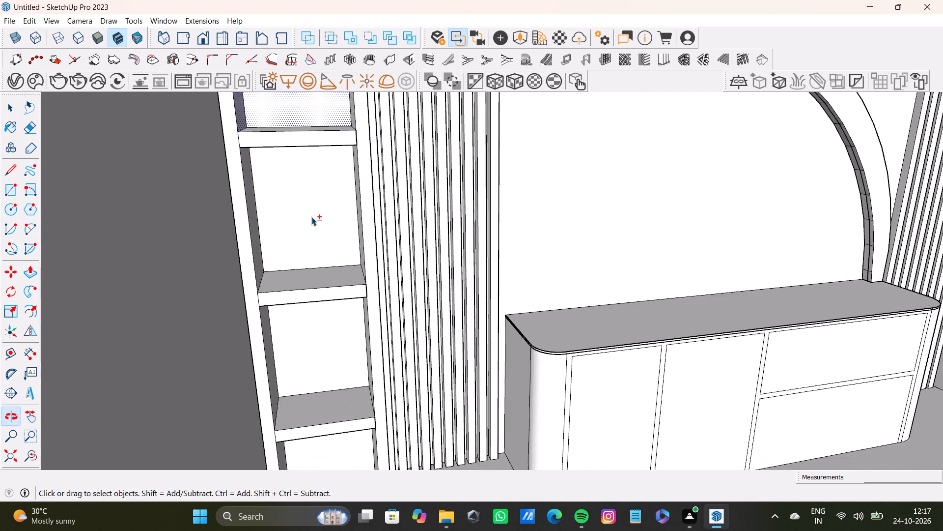
shift+scroll(311, 217, up, 3)
shift+click(311, 217)
shift+click(236, 257)
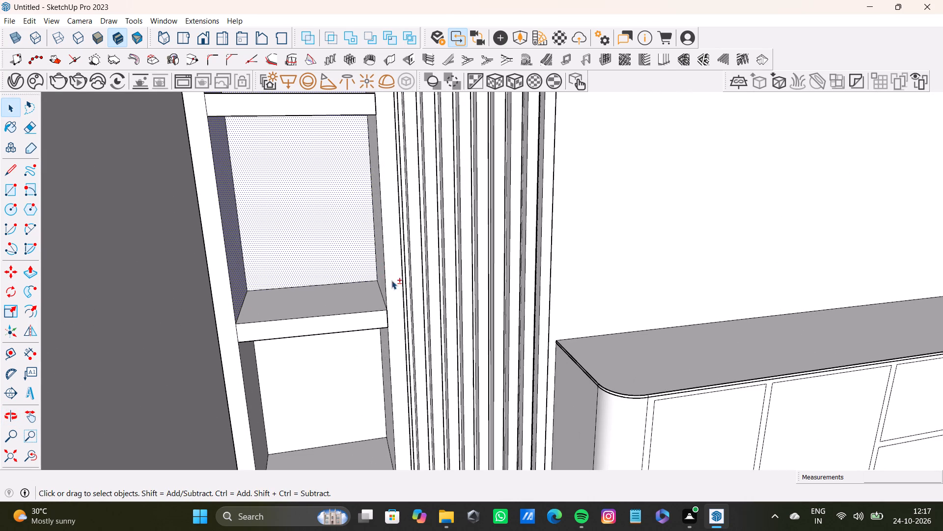
shift+click(375, 282)
shift+click(383, 282)
shift+click(363, 297)
Add the inner back, left, right and bottom faces of the left shelf unit's fifth compartment to the selection.
shift+scroll(361, 290, down, 2)
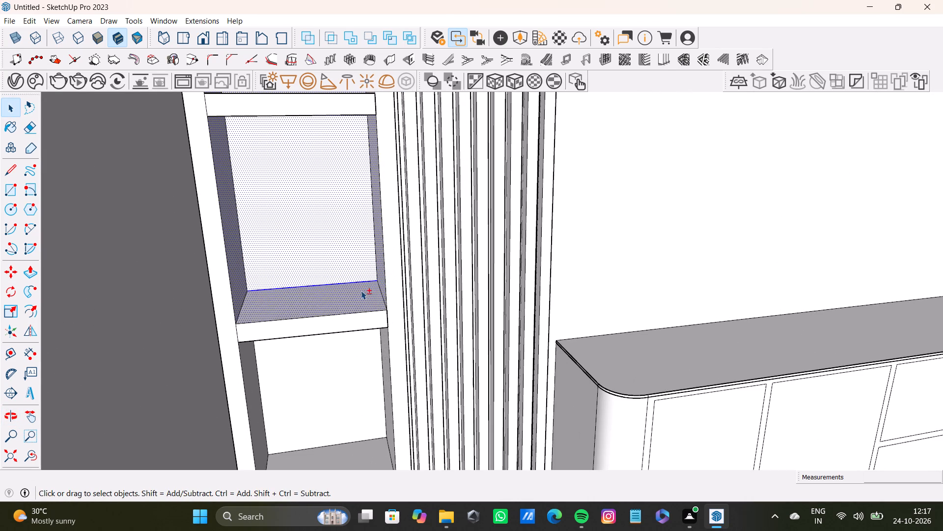
shift+middle_drag(361, 291, 321, 150)
shift+scroll(288, 202, up, 6)
shift+click(280, 202)
shift+click(194, 221)
shift+click(178, 227)
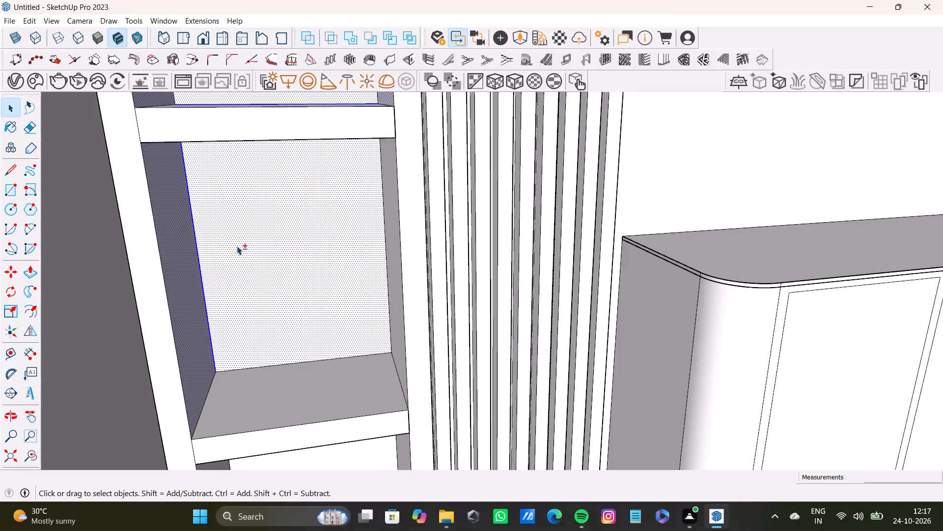
shift+scroll(237, 246, down, 5)
shift+middle_drag(237, 248, 290, 240)
shift+scroll(334, 261, up, 7)
shift+click(439, 318)
shift+click(400, 377)
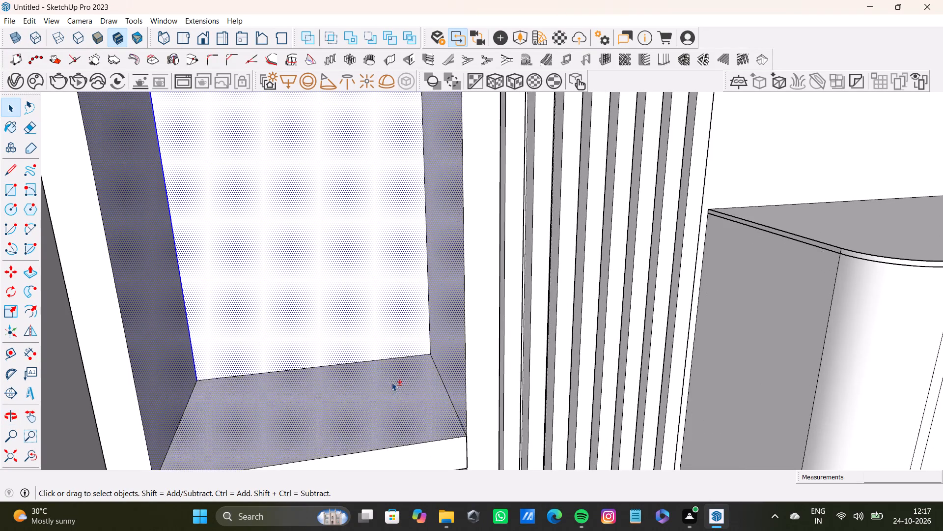
Add the inner back, left and right faces of the left shelf unit's bottom compartment to the selection.
shift+scroll(391, 372, down, 4)
shift+middle_drag(391, 372, 295, 79)
shift+scroll(293, 183, up, 3)
shift+click(263, 187)
shift+click(128, 239)
shift+scroll(166, 219, down, 4)
shift+middle_drag(163, 239, 267, 251)
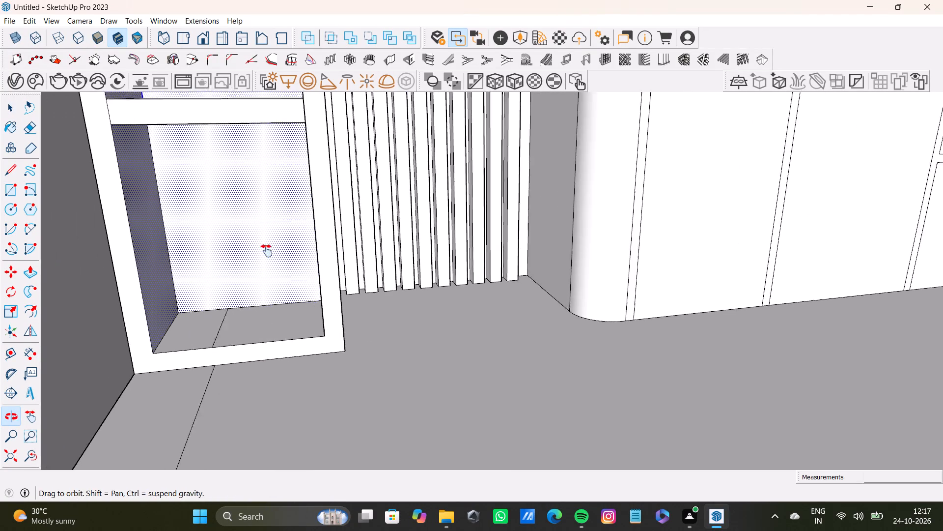
shift+middle_drag(267, 251, 272, 251)
shift+scroll(328, 254, up, 3)
shift+click(434, 225)
shift+scroll(430, 228, down, 4)
shift+click(436, 254)
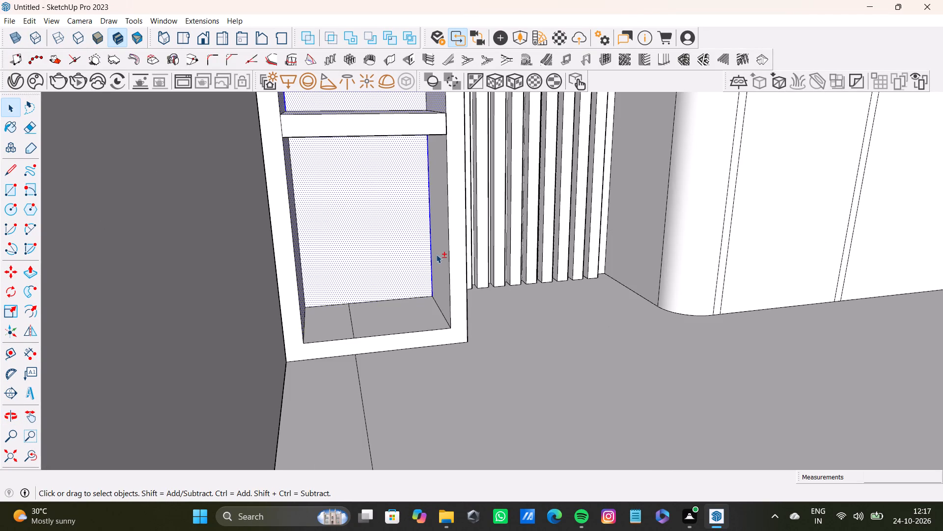
Add the left shelf unit's bottom compartment ceiling and both of its floor faces to the selection.
shift+scroll(436, 255, down, 6)
shift+middle_drag(416, 281, 415, 286)
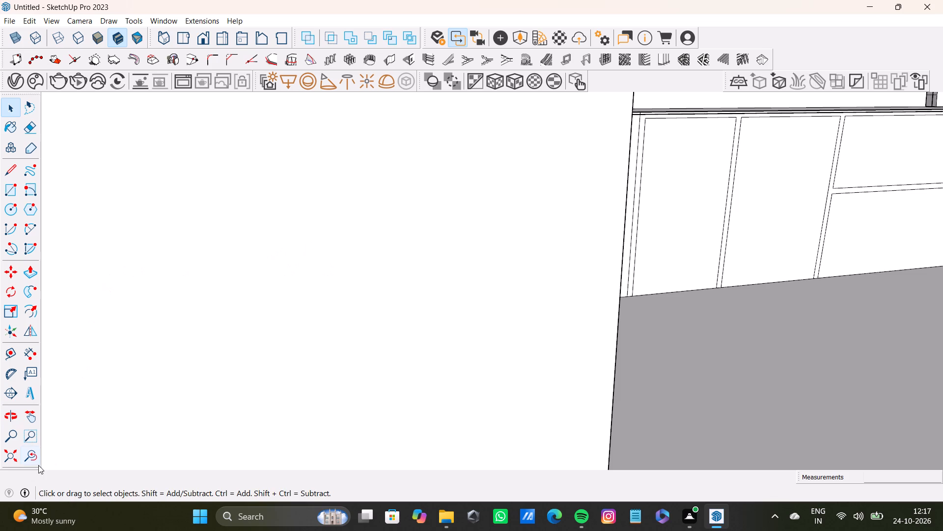
shift+click(37, 459)
shift+drag(14, 458, 15, 453)
shift+middle_drag(516, 329, 528, 401)
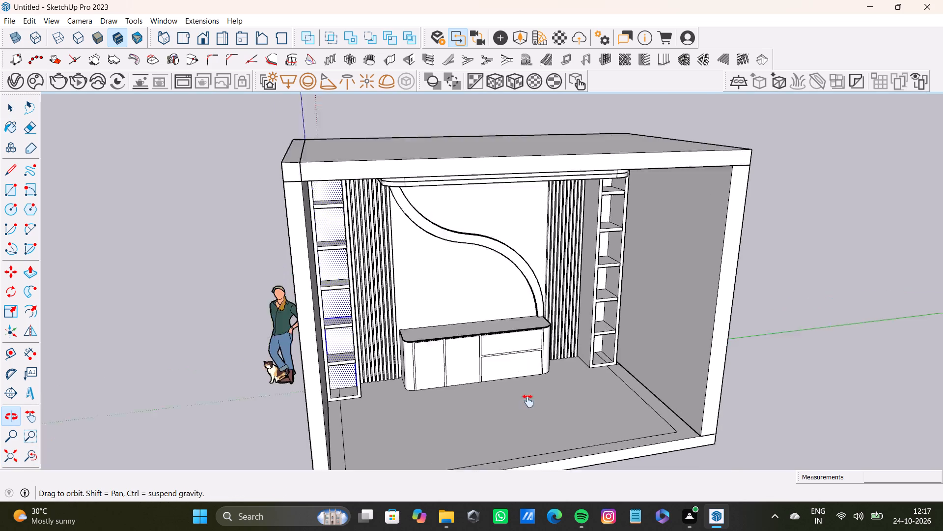
shift+middle_drag(528, 401, 447, 222)
scroll(357, 265, up, 12)
middle_drag(351, 271, 367, 265)
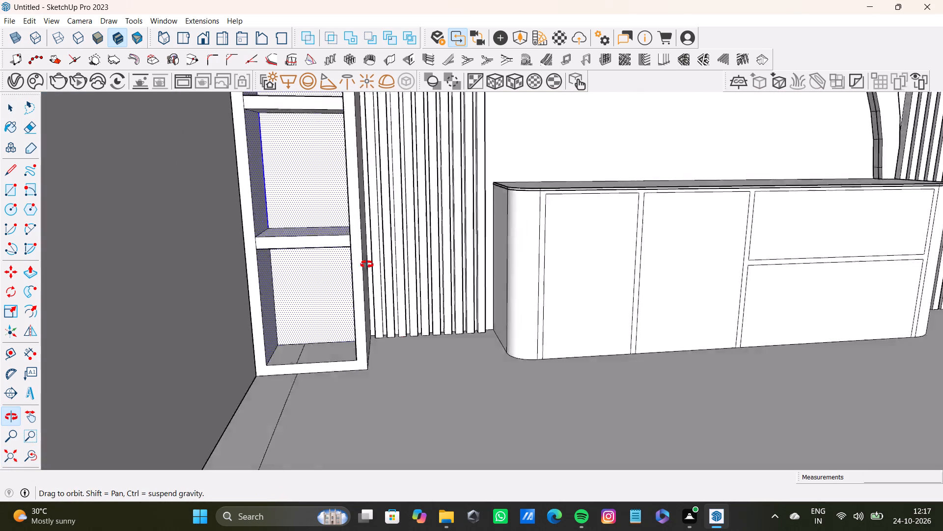
middle_drag(367, 265, 424, 429)
shift+scroll(347, 271, up, 3)
shift+middle_drag(350, 209, 384, 465)
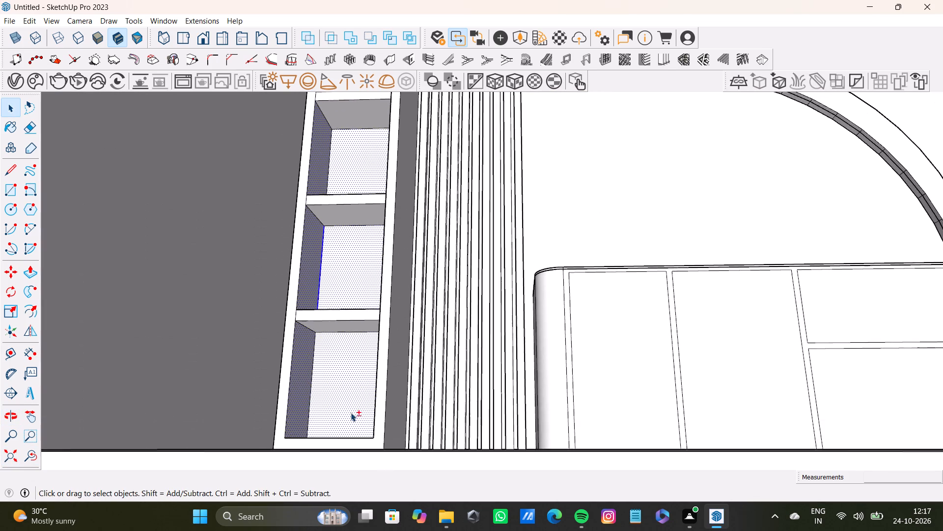
shift+scroll(345, 389, up, 9)
shift+click(339, 287)
shift+middle_drag(339, 287, 382, 413)
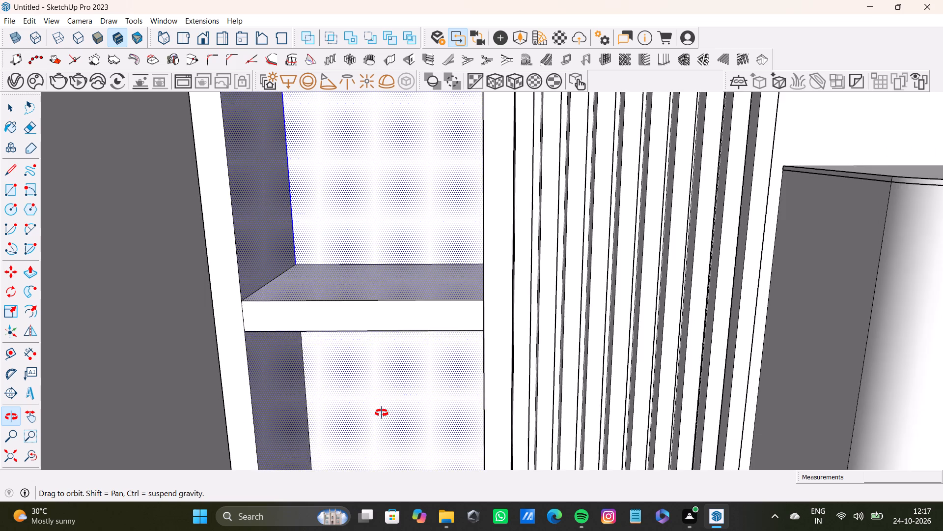
shift+middle_drag(382, 413, 378, 316)
shift+click(404, 402)
shift+click(332, 399)
Add the third compartment's bottom face and the left shelf unit's front frame face to the selection.
shift+middle_drag(376, 233, 375, 342)
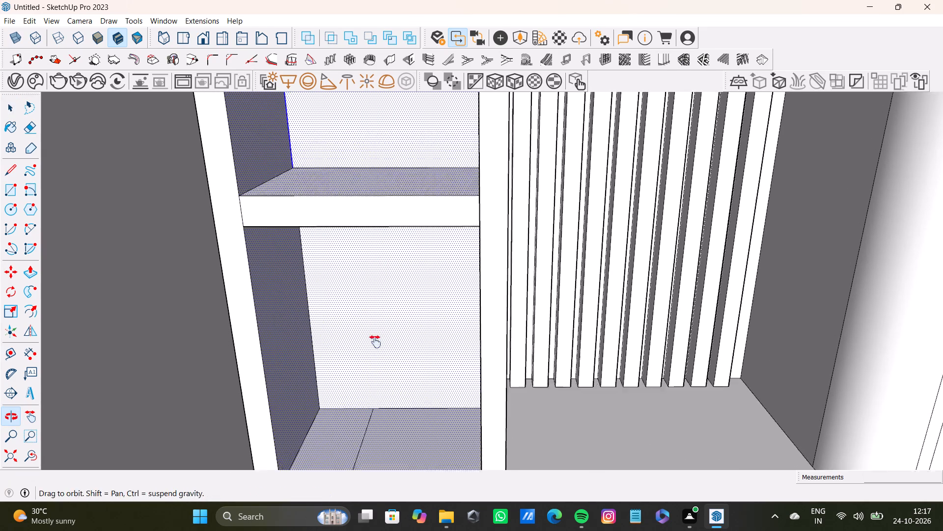
shift+middle_drag(375, 342, 373, 478)
shift+middle_drag(317, 293, 341, 398)
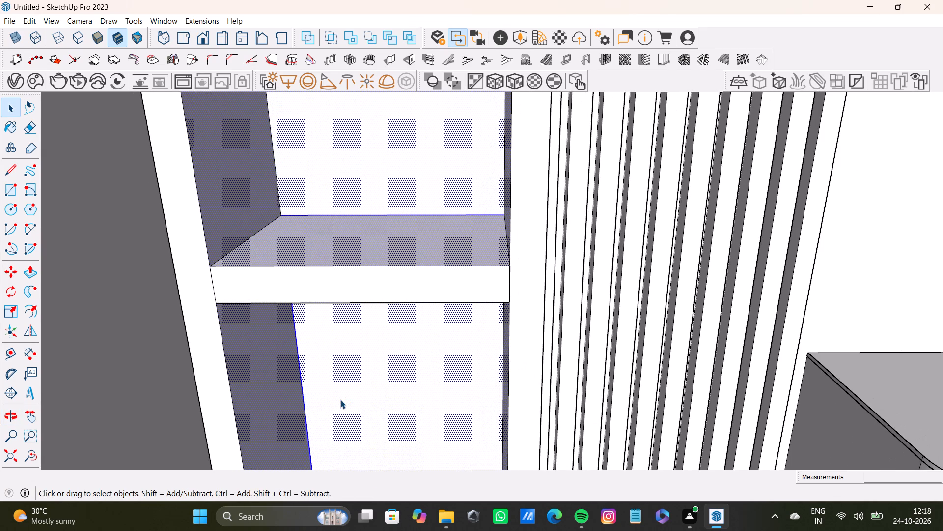
scroll(303, 372, down, 5)
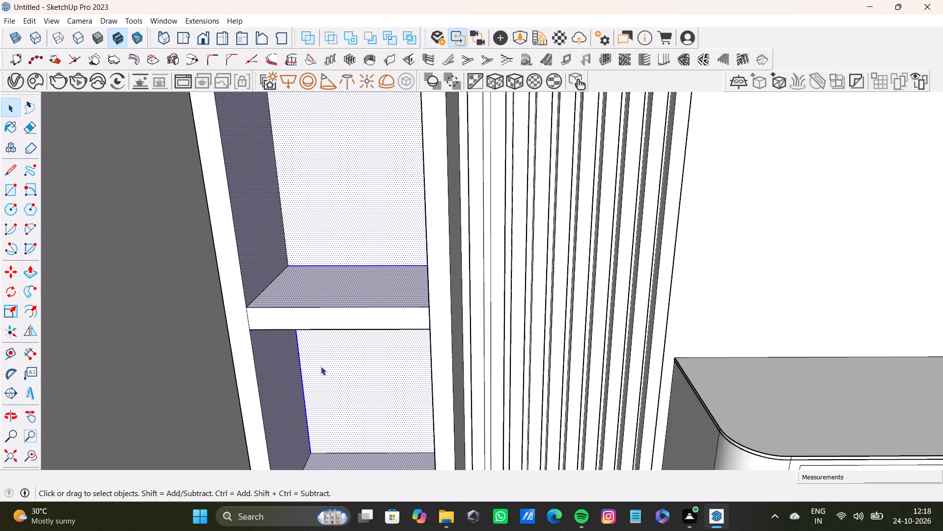
scroll(321, 366, down, 3)
shift+scroll(316, 247, down, 4)
shift+middle_drag(319, 274, 338, 399)
shift+scroll(335, 353, up, 7)
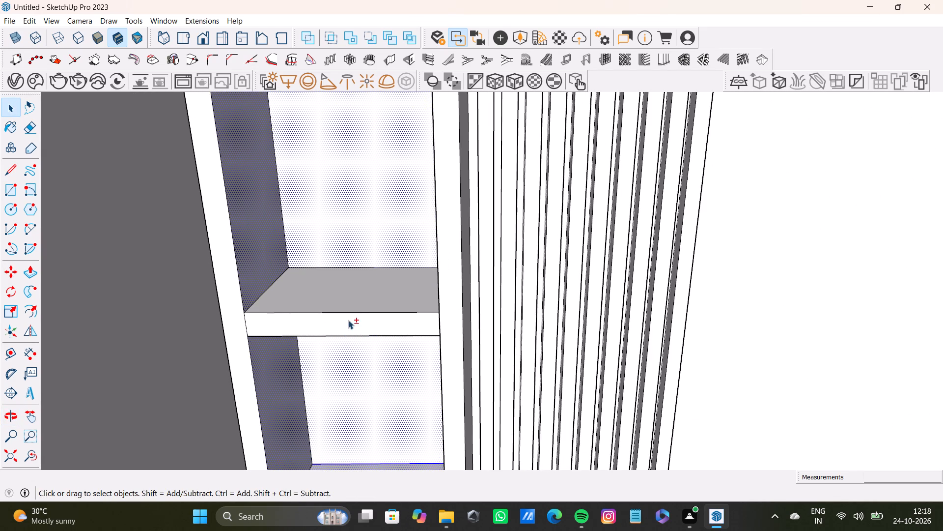
shift+click(357, 299)
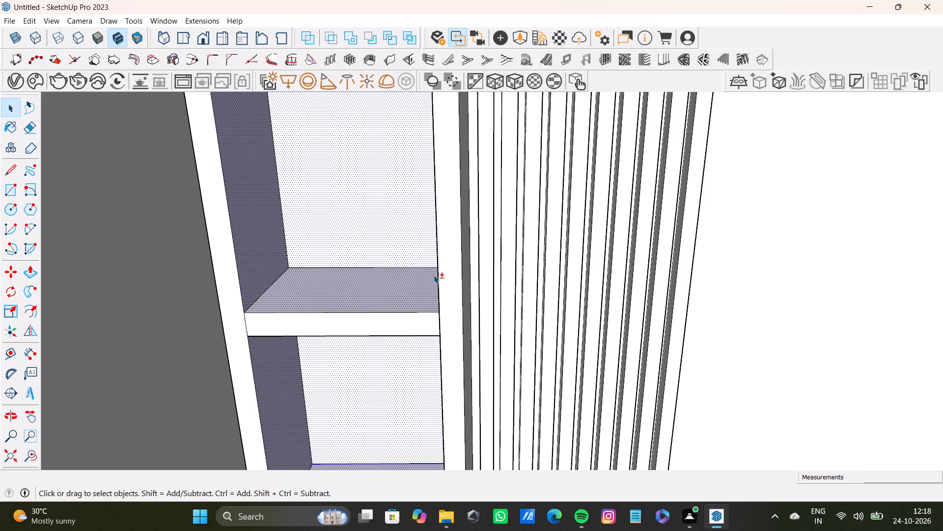
shift+scroll(410, 275, down, 2)
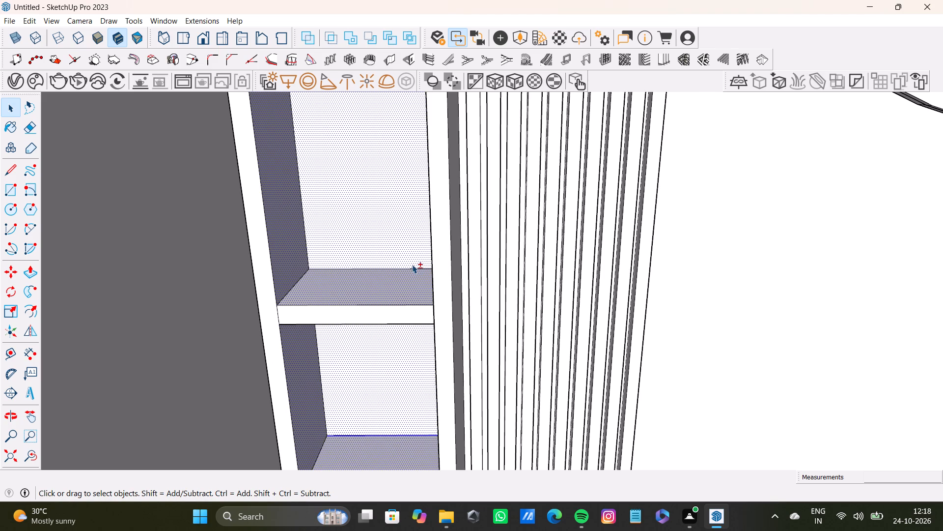
shift+middle_drag(412, 265, 427, 384)
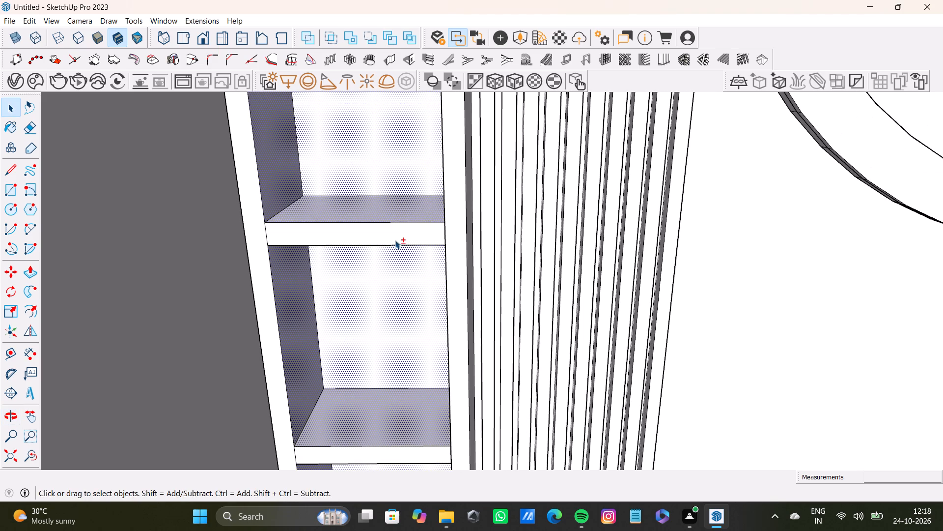
shift+click(395, 240)
Add the left shelf unit's outer side face beside the fluted panel and the undersides of two middle shelves to the selection.
shift+scroll(395, 240, down, 5)
shift+middle_drag(400, 361, 407, 392)
shift+middle_drag(388, 183, 417, 302)
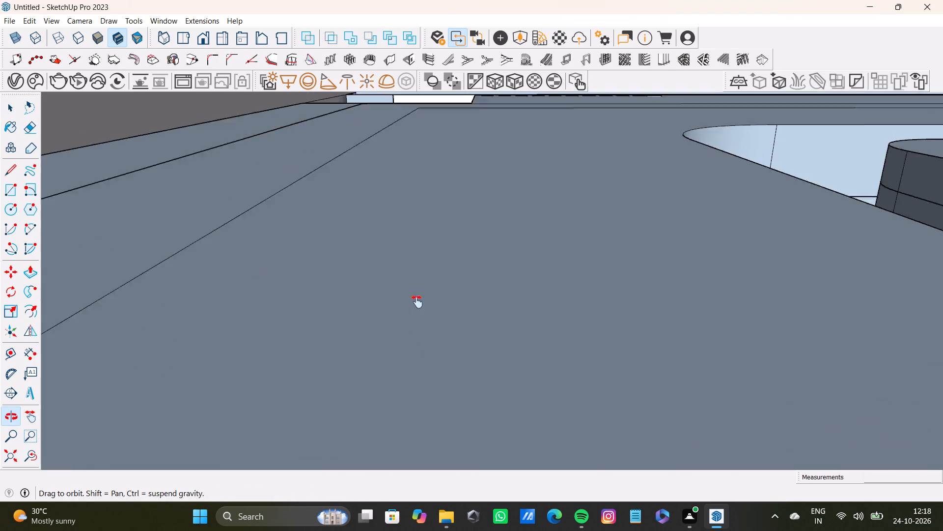
shift+middle_drag(417, 302, 419, 224)
shift+scroll(441, 385, down, 3)
shift+middle_drag(441, 381, 423, 174)
shift+scroll(403, 324, up, 3)
shift+scroll(412, 344, down, 4)
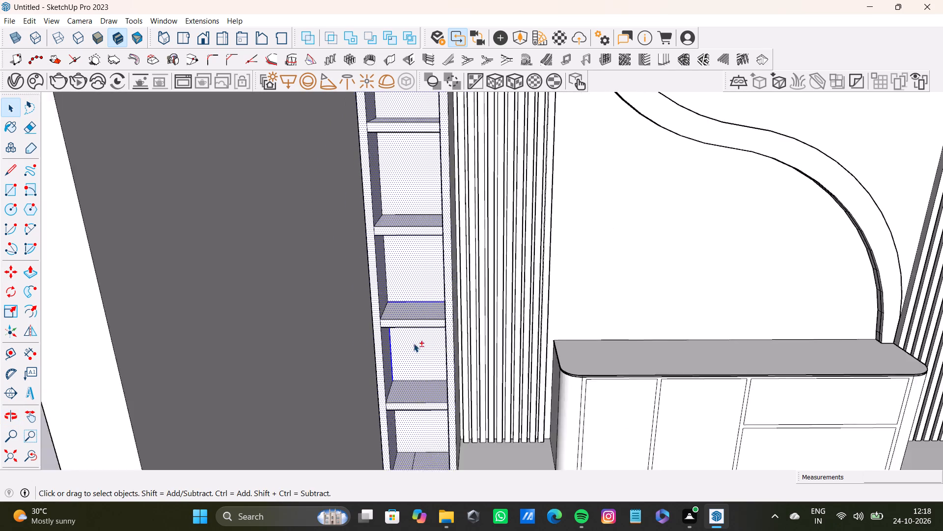
shift+scroll(414, 343, down, 4)
middle_drag(417, 341, 349, 230)
shift+scroll(403, 237, up, 3)
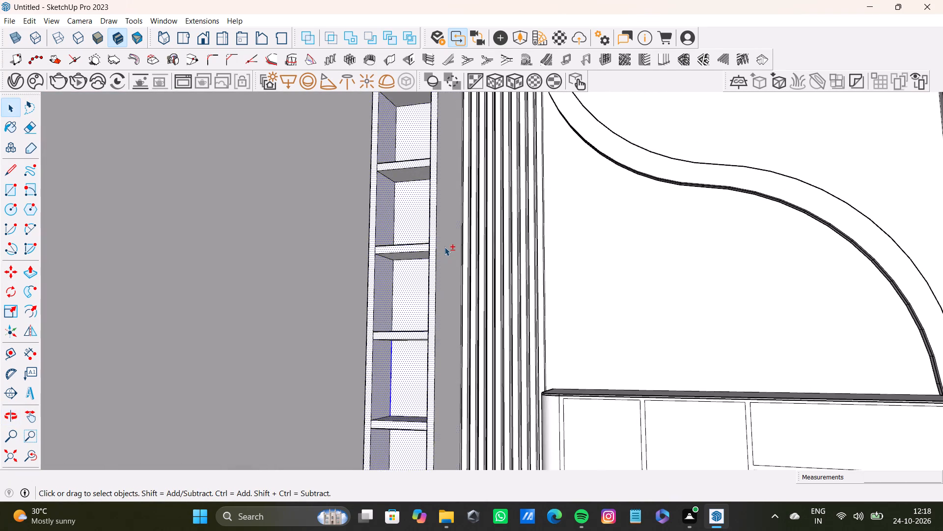
shift+click(444, 247)
shift+scroll(445, 247, down, 4)
shift+scroll(408, 255, up, 7)
shift+click(439, 147)
shift+click(454, 265)
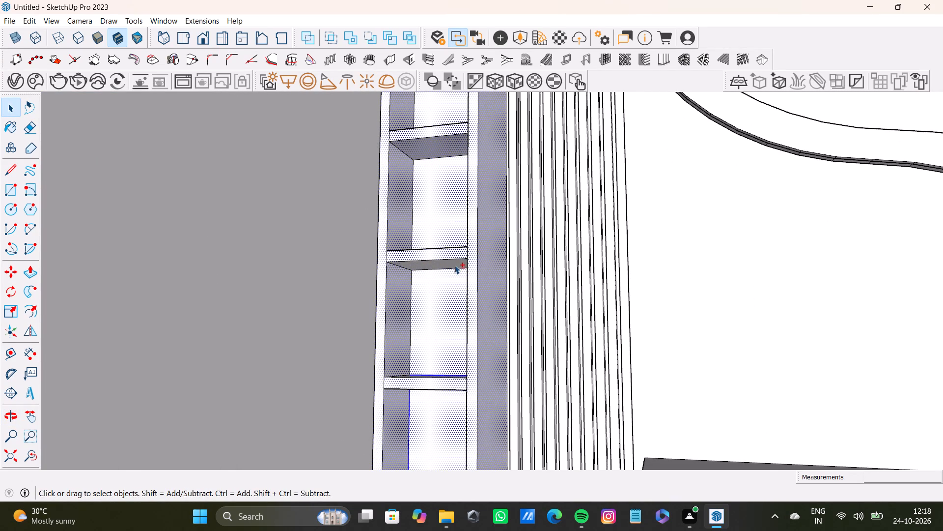
Add the upper shelf's underside and the top compartment's two ceiling faces in the left shelf unit to the selection.
shift+scroll(452, 266, down, 4)
shift+middle_drag(448, 281, 466, 382)
shift+scroll(448, 226, up, 6)
shift+click(474, 197)
shift+middle_drag(474, 197, 474, 308)
shift+click(445, 150)
shift+click(489, 150)
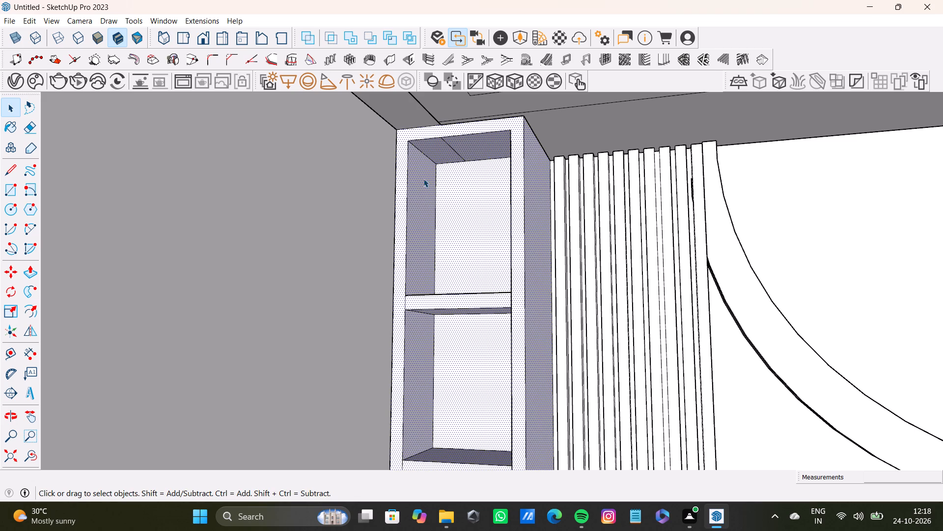
Open the V-Ray Asset Editor and close it again.
scroll(424, 206, down, 17)
scroll(454, 266, up, 9)
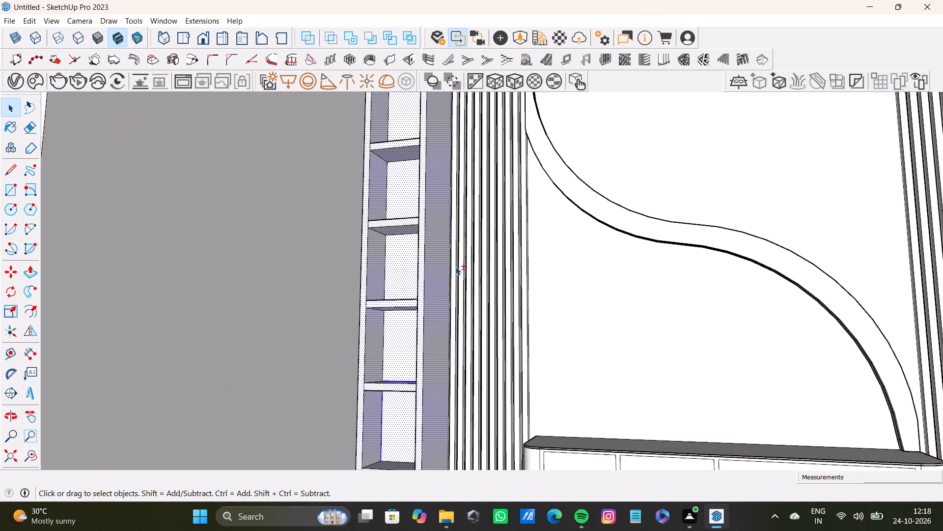
shift+middle_drag(420, 270, 415, 261)
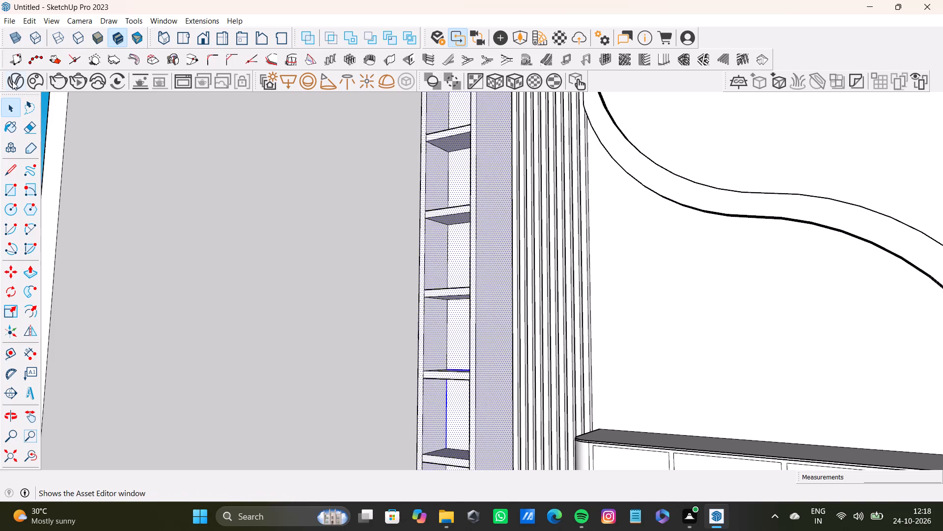
shift+click(12, 81)
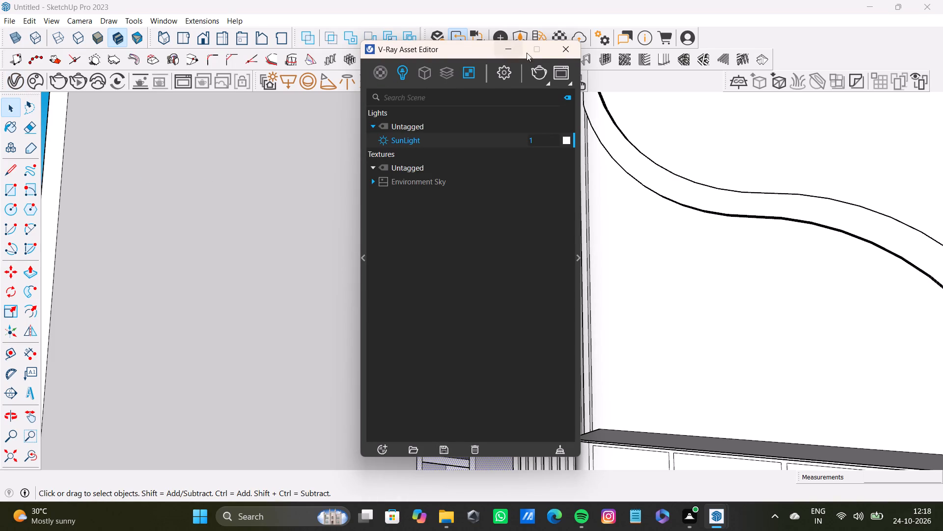
click(555, 56)
Examine the whole wall unit, both shelf units and the ceiling panel from the room's open front.
scroll(507, 214, down, 12)
middle_drag(513, 233, 629, 273)
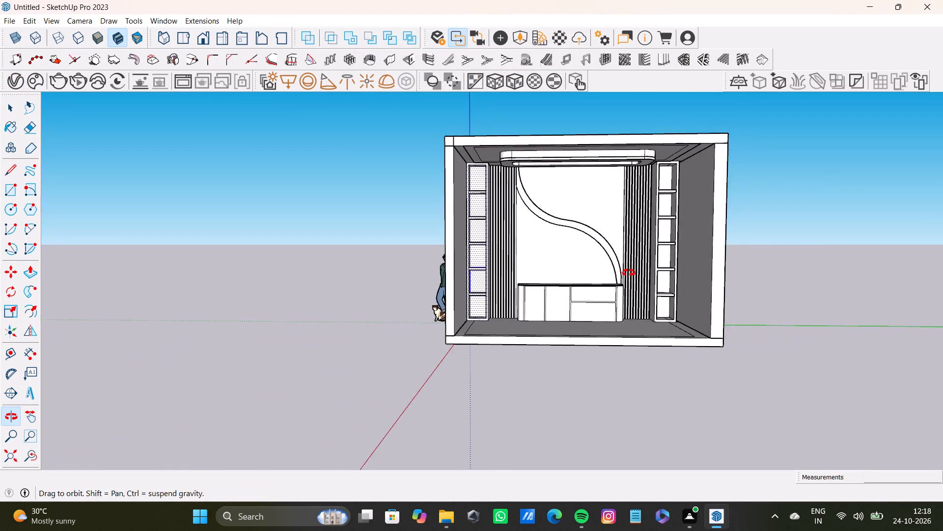
scroll(602, 276, up, 8)
middle_drag(602, 274, 592, 273)
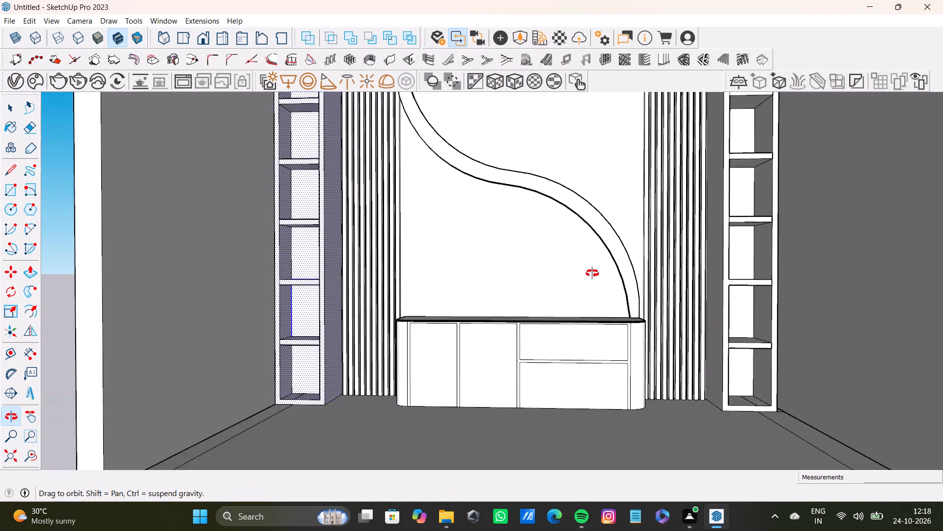
middle_drag(592, 273, 568, 333)
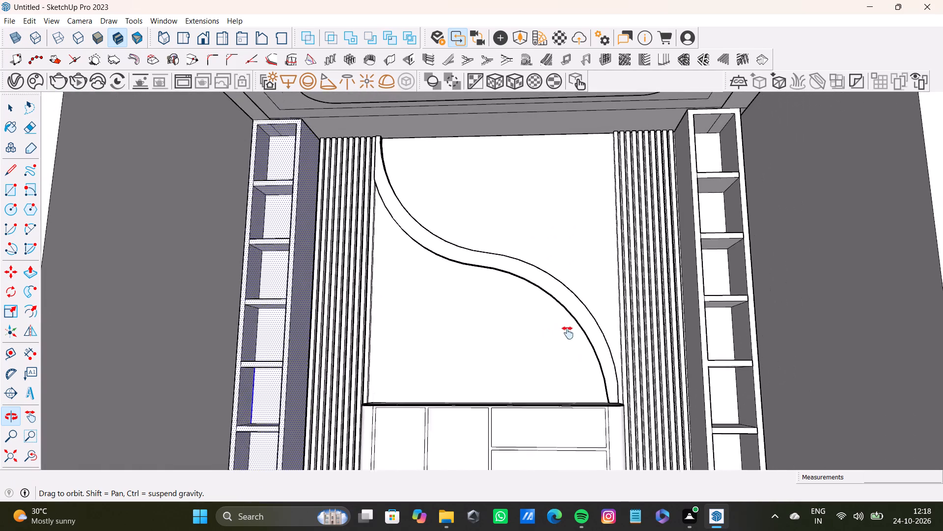
middle_drag(568, 333, 563, 332)
scroll(561, 326, down, 3)
middle_drag(561, 324, 559, 301)
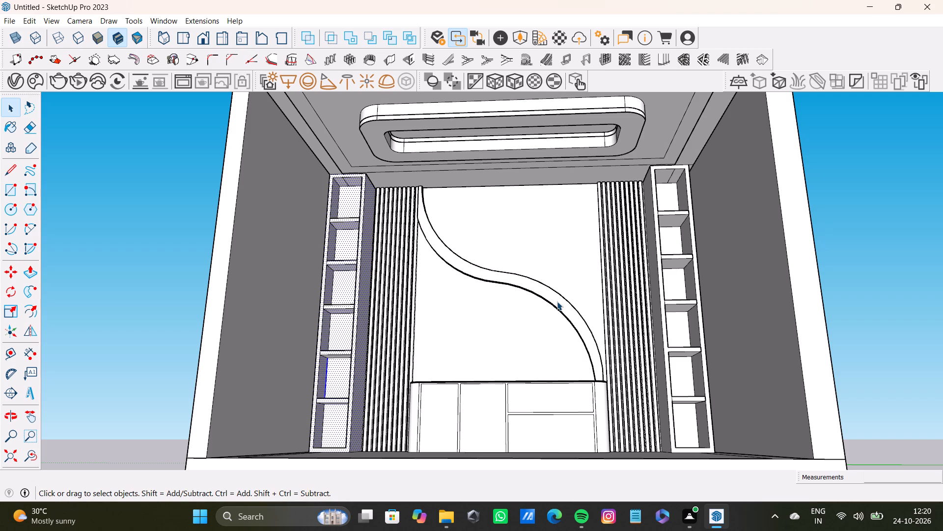
scroll(690, 76, down, 6)
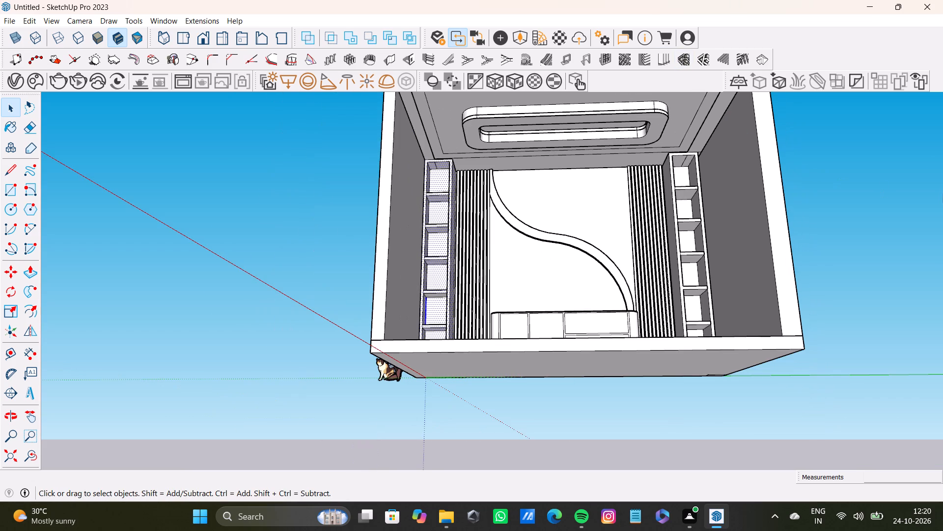
scroll(469, 225, up, 4)
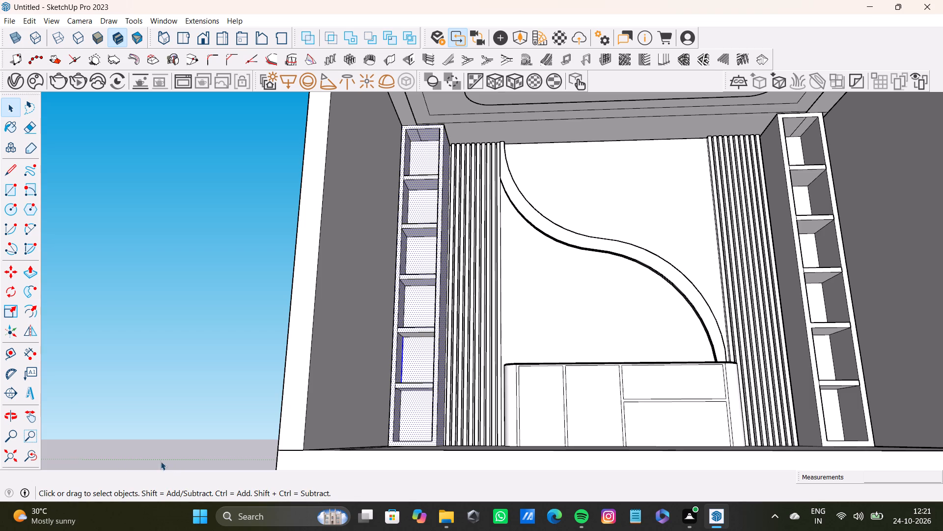
scroll(397, 225, down, 9)
middle_drag(429, 226, 411, 253)
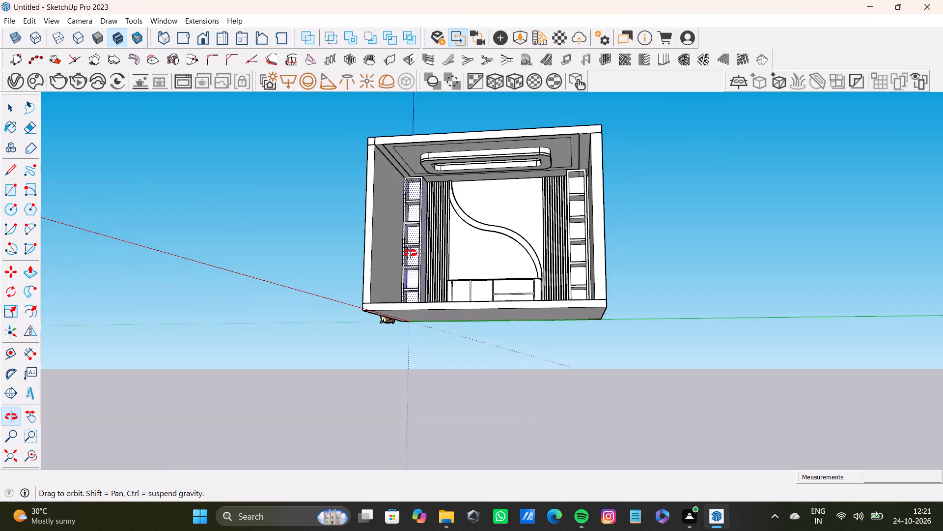
middle_drag(411, 253, 394, 245)
shift+scroll(432, 179, up, 9)
Add the right shelf unit's outer side face, front frame face and two middle compartments' right inner faces to the selection.
middle_drag(416, 201, 233, 152)
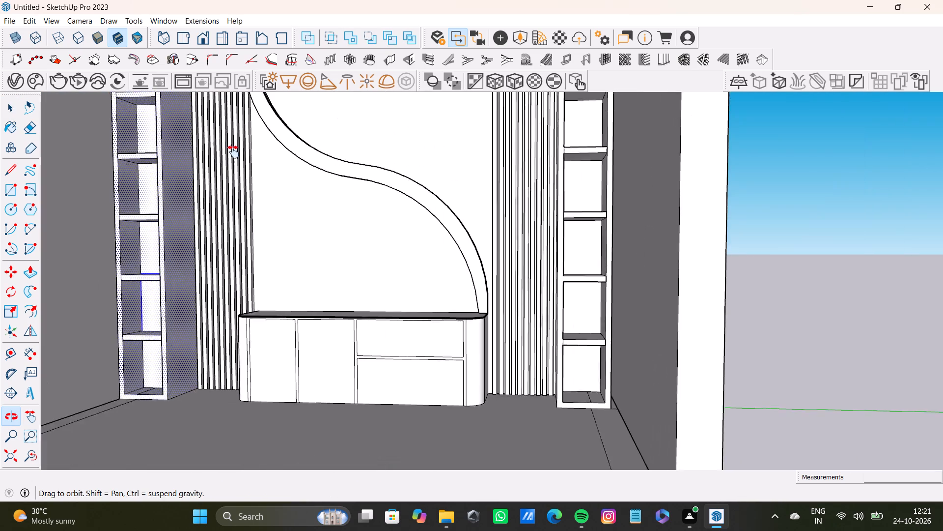
middle_drag(233, 152, 389, 221)
scroll(624, 240, up, 8)
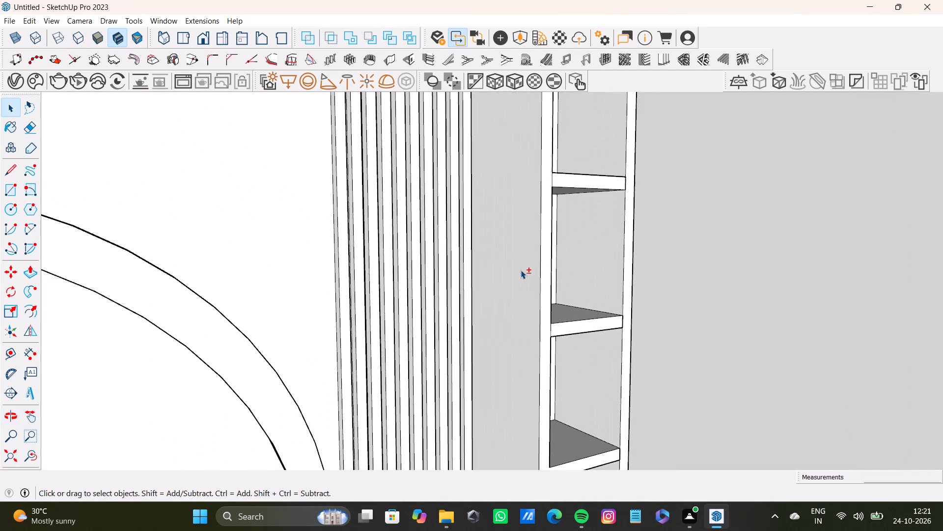
shift+click(521, 270)
shift+click(545, 282)
shift+click(577, 258)
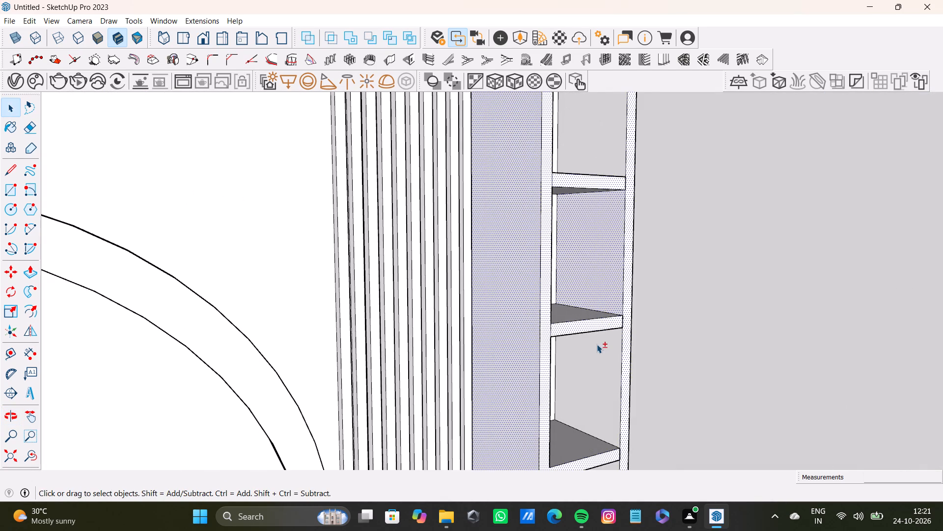
shift+click(599, 343)
Add the back and bottom faces of the right shelf unit's two middle compartments and the lower one's left face to the selection.
shift+middle_drag(591, 363, 499, 358)
shift+scroll(560, 276, up, 4)
shift+middle_click(560, 276)
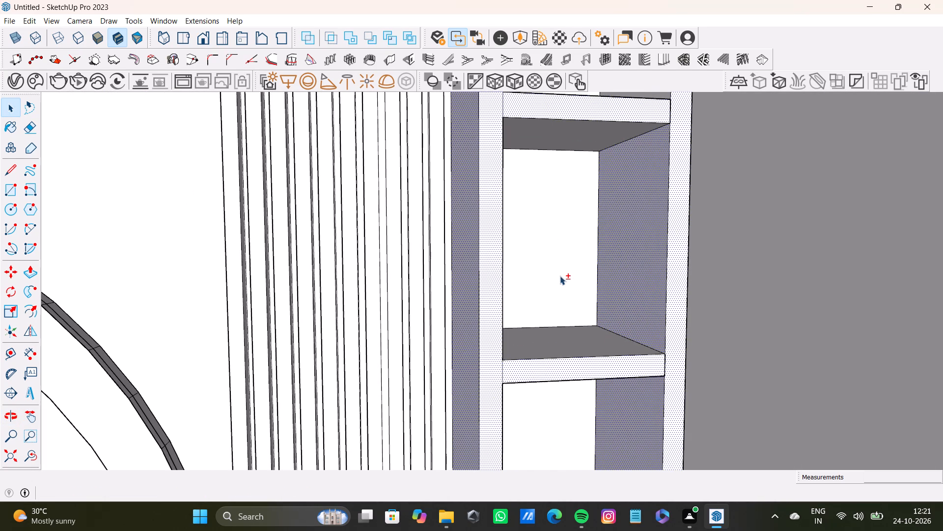
shift+click(560, 276)
shift+click(585, 345)
scroll(587, 365, down, 3)
middle_drag(588, 365, 549, 390)
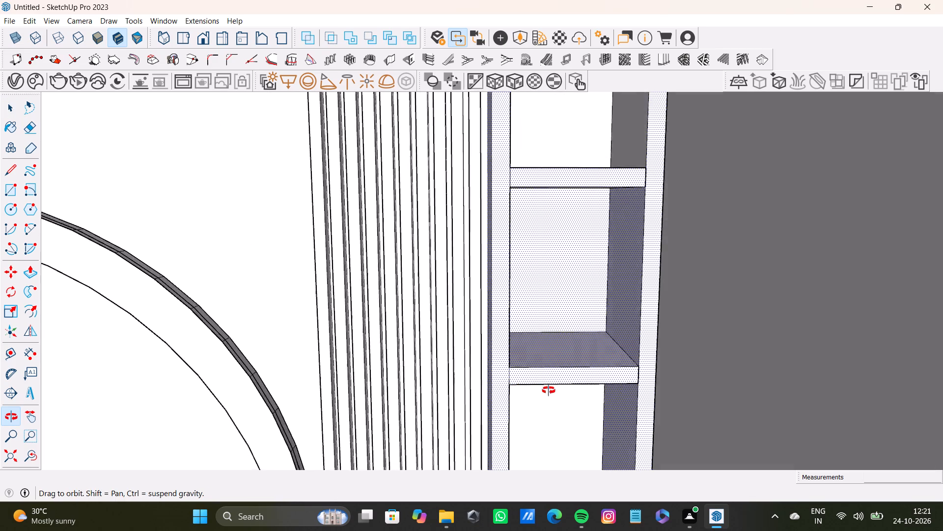
middle_drag(549, 390, 511, 252)
shift+scroll(511, 306, up, 4)
shift+click(512, 279)
shift+click(514, 376)
shift+click(438, 336)
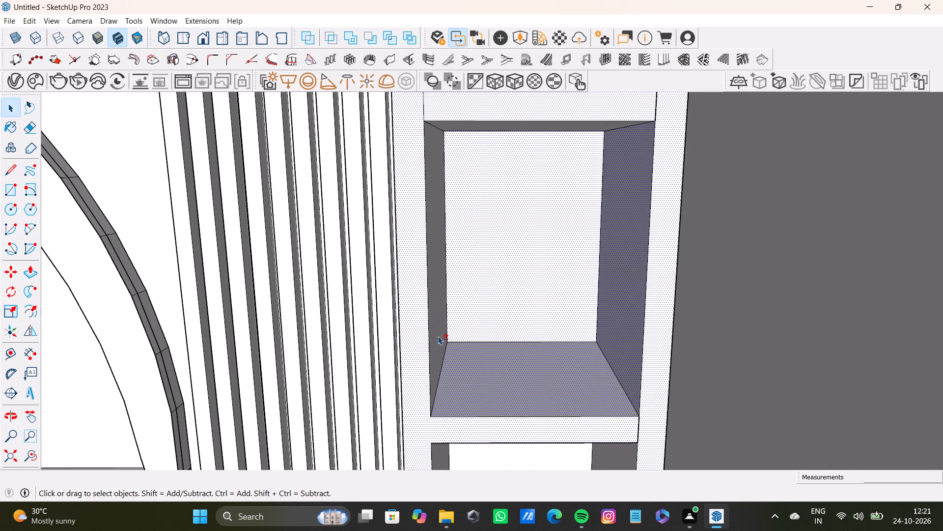
Add the back, left, right and bottom inner faces of the right shelf unit's second-lowest compartment to the selection.
shift+scroll(445, 342, down, 5)
shift+middle_drag(492, 375, 499, 252)
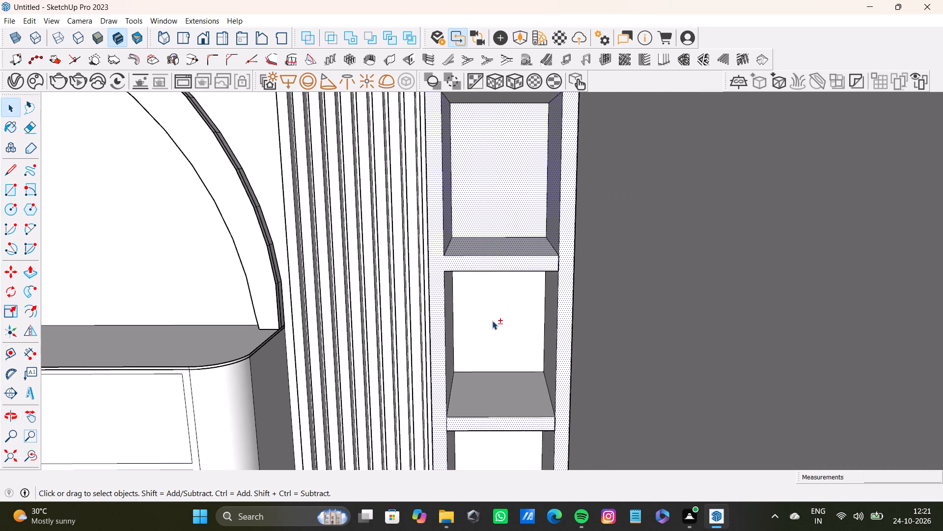
shift+scroll(492, 329, up, 3)
shift+click(493, 328)
shift+click(433, 354)
shift+click(578, 351)
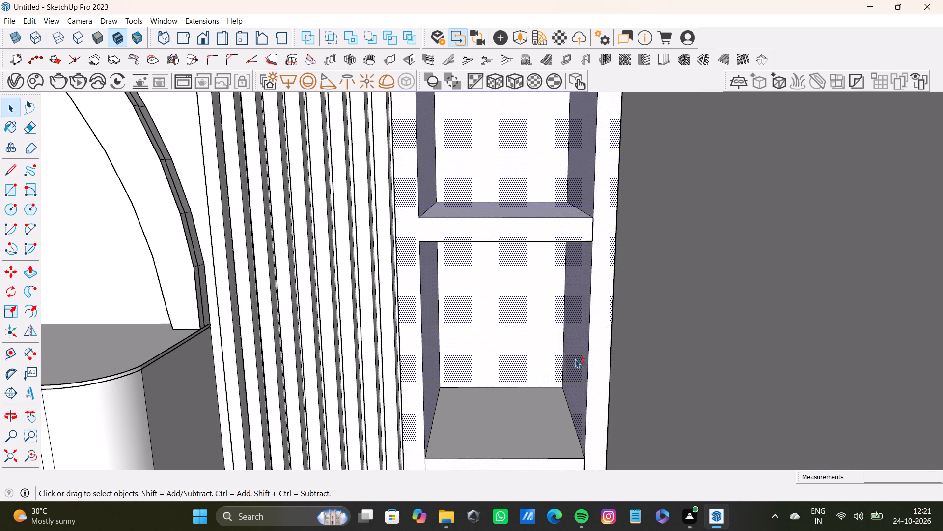
shift+scroll(566, 401, down, 3)
shift+middle_drag(558, 427, 530, 261)
shift+scroll(558, 427, up, 1)
shift+scroll(514, 256, up, 3)
shift+click(508, 249)
Add the back, both side and bottom inner faces of the right shelf unit's lowest compartment to the selection.
shift+click(494, 323)
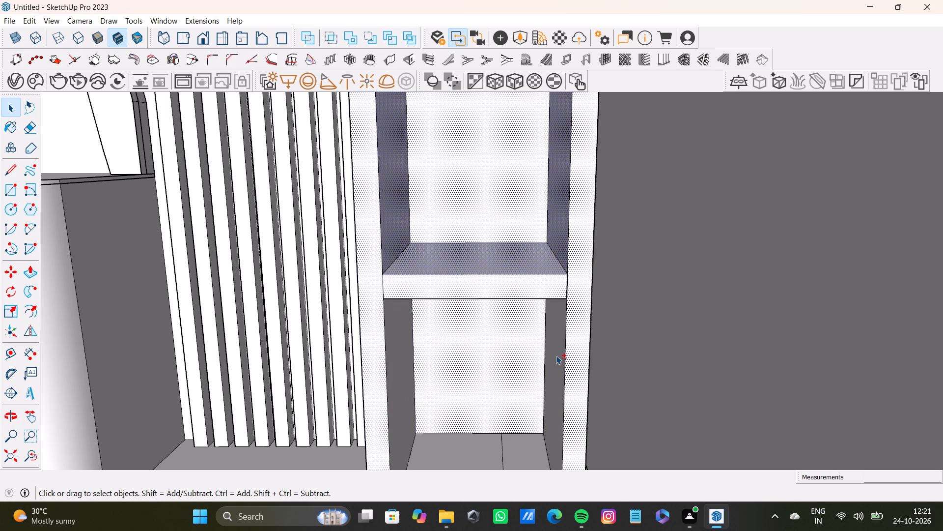
shift+click(556, 355)
shift+click(412, 373)
shift+middle_drag(468, 405, 427, 258)
shift+scroll(417, 280, up, 3)
shift+drag(406, 318, 426, 318)
shift+click(526, 334)
shift+click(443, 332)
shift+middle_drag(411, 239, 462, 248)
Add the shelf undersides and both parts of the top compartment's ceiling face in the right shelf unit to the selection.
shift+click(31, 459)
shift+middle_drag(380, 198, 380, 375)
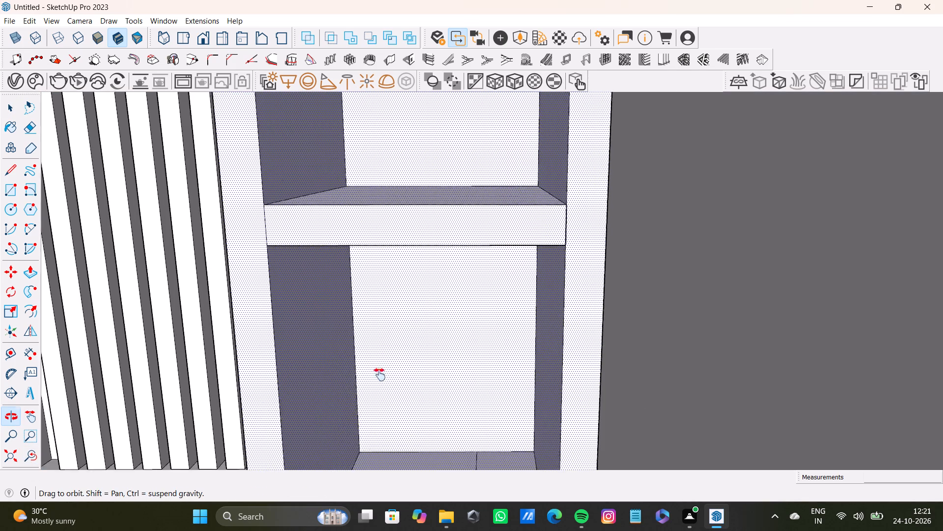
shift+middle_drag(380, 375, 384, 418)
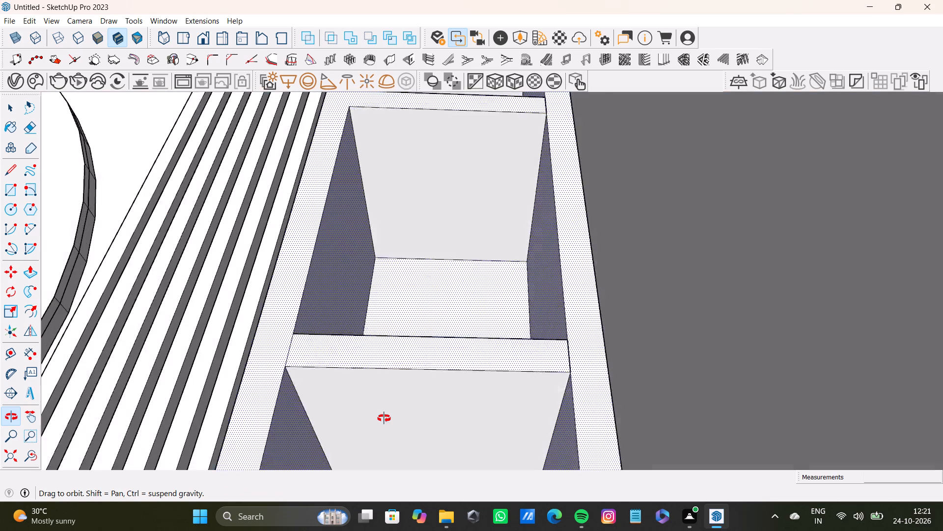
shift+middle_drag(384, 418, 386, 416)
shift+click(388, 417)
shift+click(443, 204)
shift+middle_drag(457, 173, 444, 394)
shift+click(464, 192)
shift+middle_drag(465, 164, 440, 327)
shift+click(452, 208)
shift+middle_drag(448, 221, 426, 378)
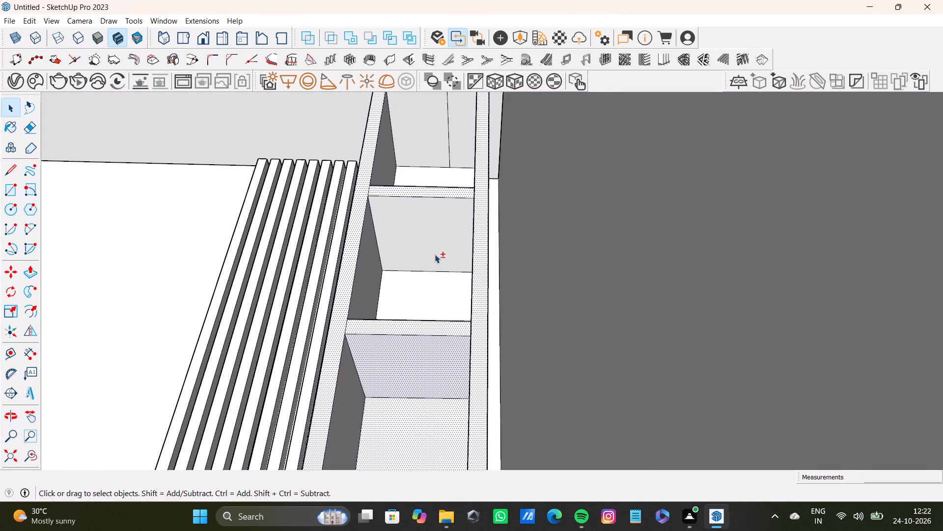
shift+click(435, 254)
shift+middle_drag(435, 213, 449, 376)
shift+click(422, 261)
shift+click(477, 257)
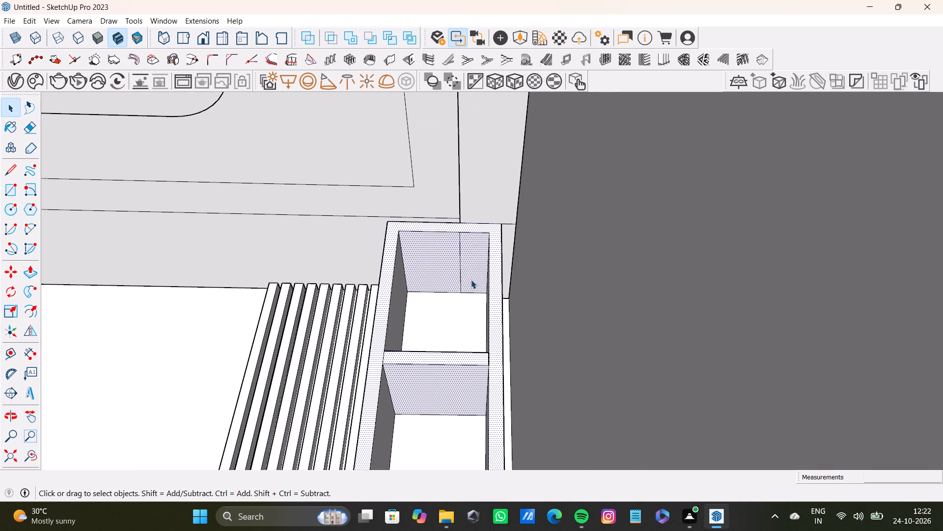
Add the top compartment's back and side faces and the second compartment's right and back faces to the selection.
middle_drag(471, 287, 476, 454)
click(28, 457)
shift+click(424, 318)
shift+click(396, 318)
shift+middle_drag(411, 323, 403, 247)
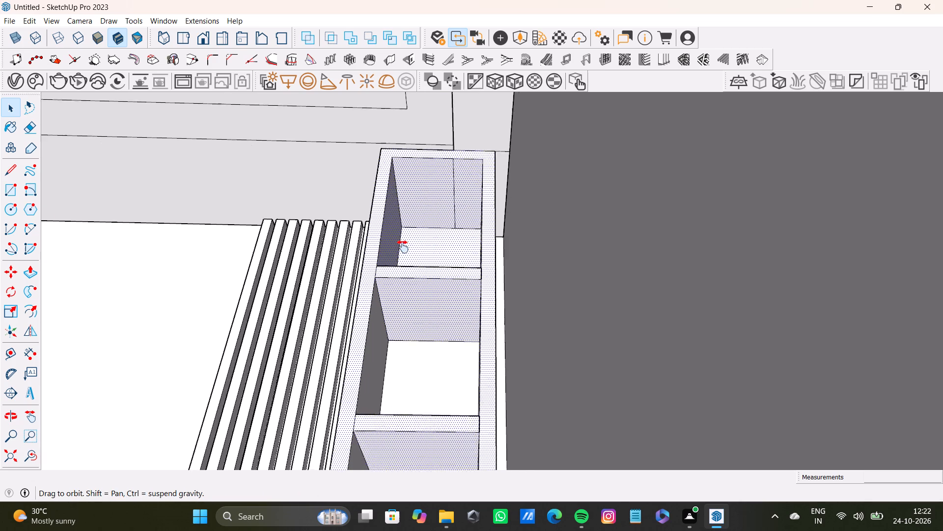
shift+middle_drag(403, 247, 502, 346)
shift+click(514, 283)
shift+click(510, 378)
shift+click(472, 397)
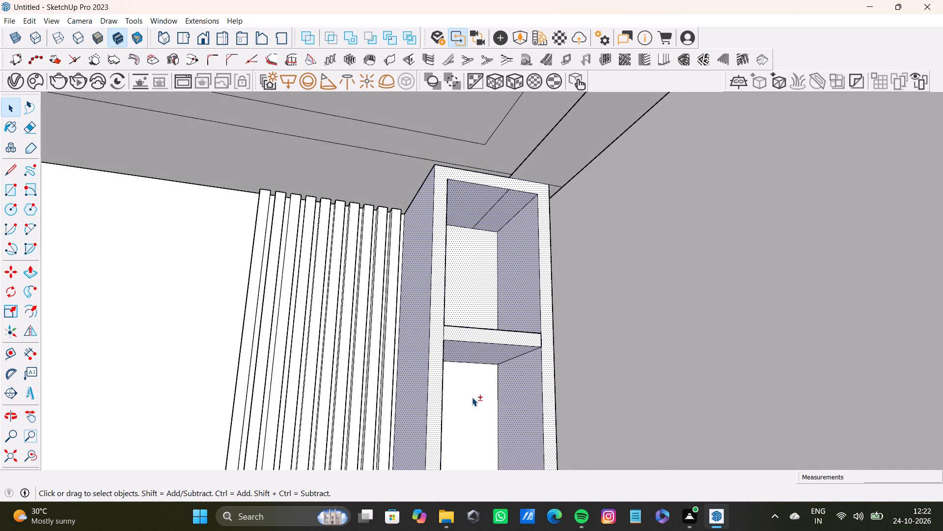
Add the second compartment's left and bottom faces and the third compartment's left face in the right shelf unit to the selection.
shift+middle_drag(508, 407, 344, 416)
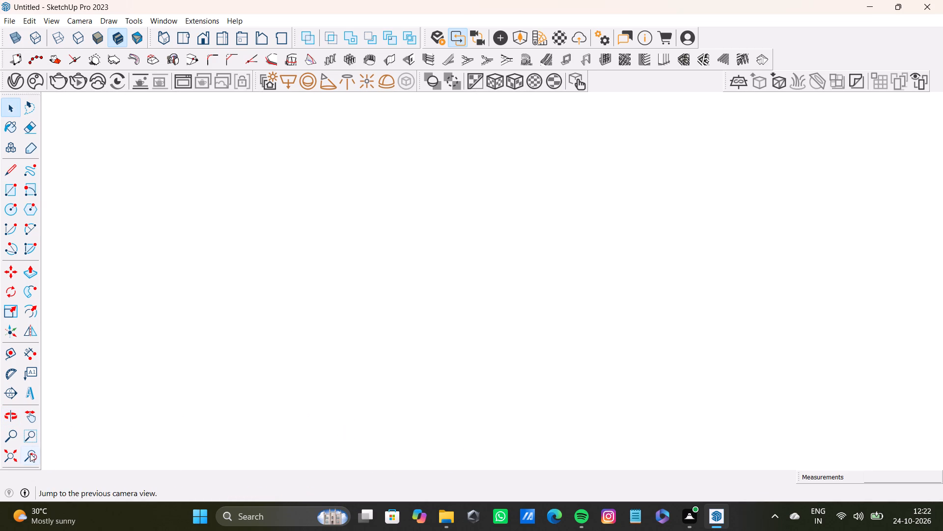
shift+click(30, 453)
shift+click(6, 453)
shift+middle_drag(499, 346, 177, 301)
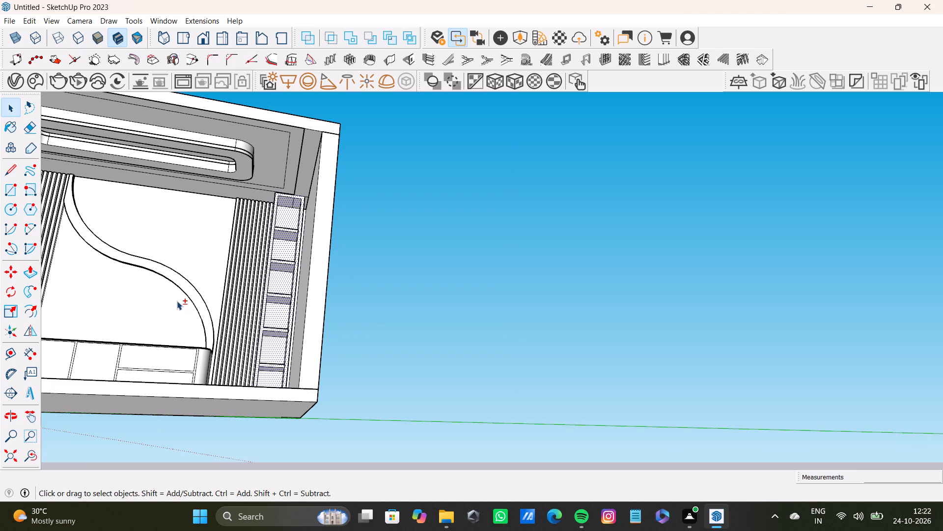
shift+scroll(221, 291, down, 6)
shift+middle_drag(295, 276, 369, 246)
shift+scroll(324, 270, up, 7)
middle_drag(331, 265, 343, 366)
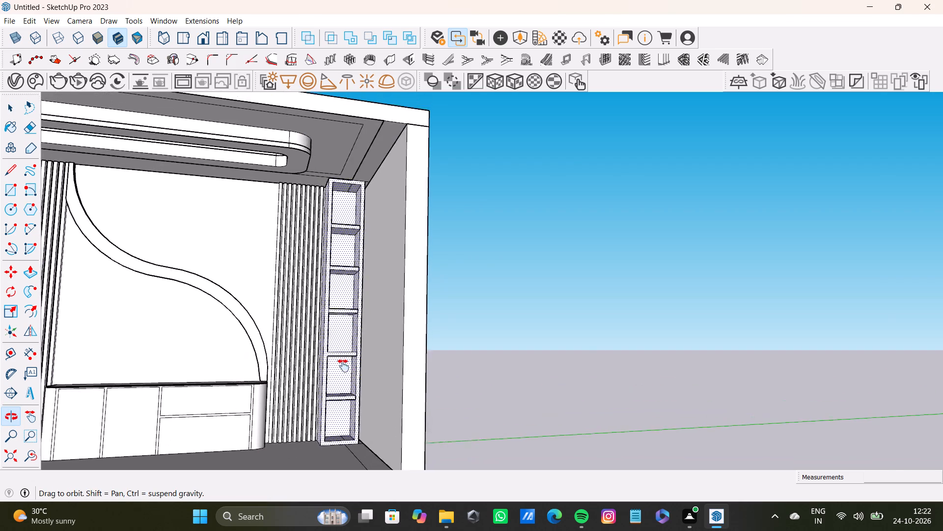
middle_drag(343, 366, 305, 368)
scroll(346, 319, up, 11)
middle_drag(362, 295, 361, 299)
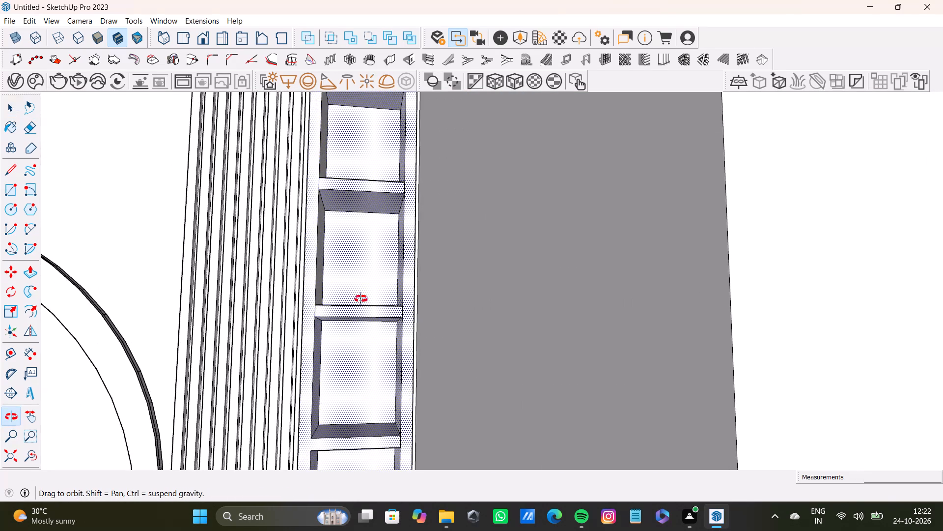
middle_drag(361, 299, 418, 341)
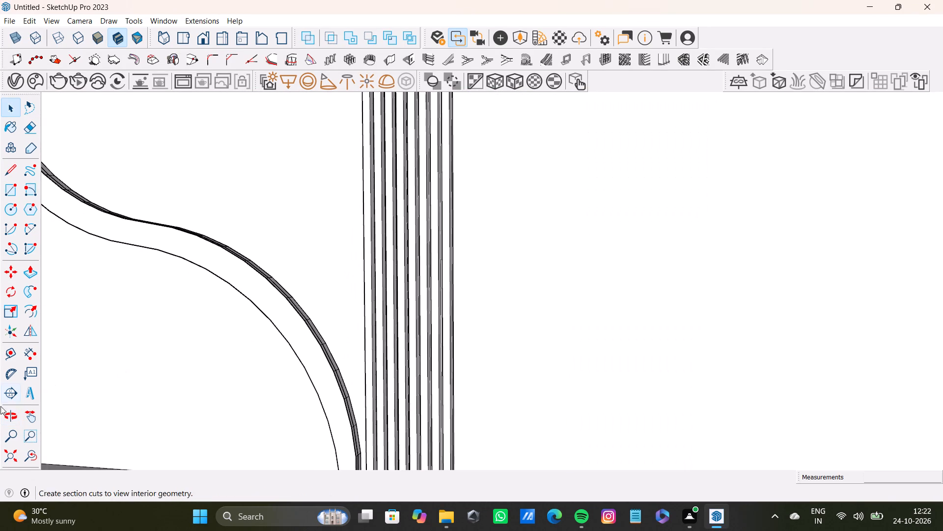
click(31, 456)
middle_drag(417, 315, 607, 344)
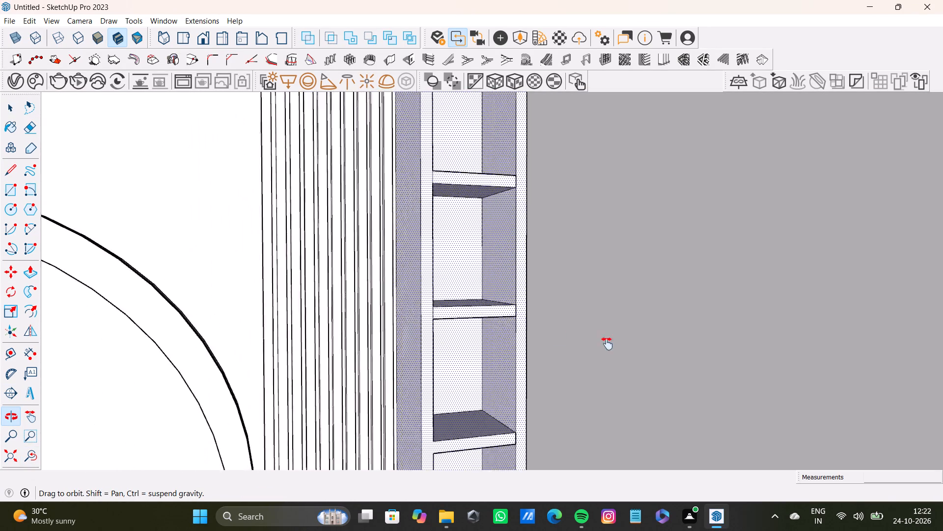
middle_drag(607, 344, 523, 406)
scroll(504, 330, up, 6)
shift+middle_drag(520, 287, 477, 478)
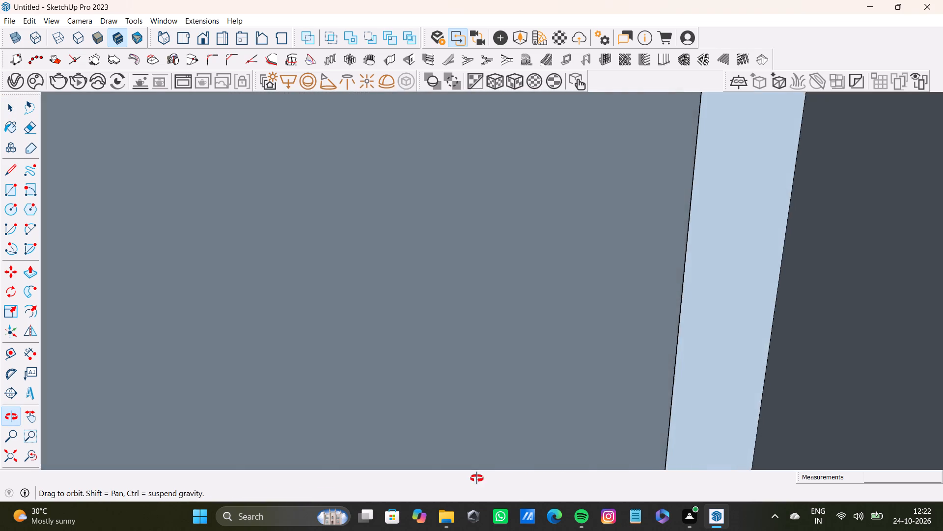
shift+middle_drag(477, 478, 546, 473)
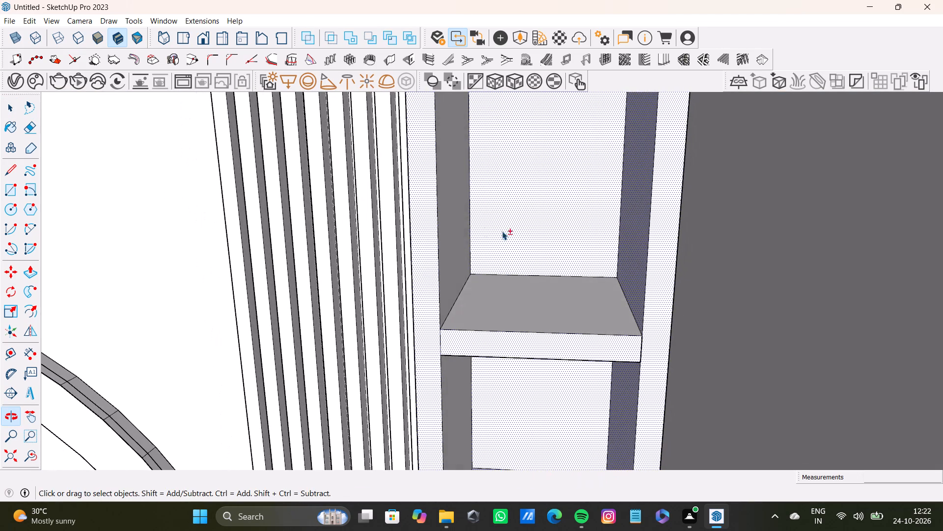
shift+click(455, 238)
shift+click(513, 312)
shift+scroll(539, 317, down, 3)
shift+middle_drag(541, 349, 528, 175)
shift+scroll(474, 250, up, 4)
shift+click(462, 269)
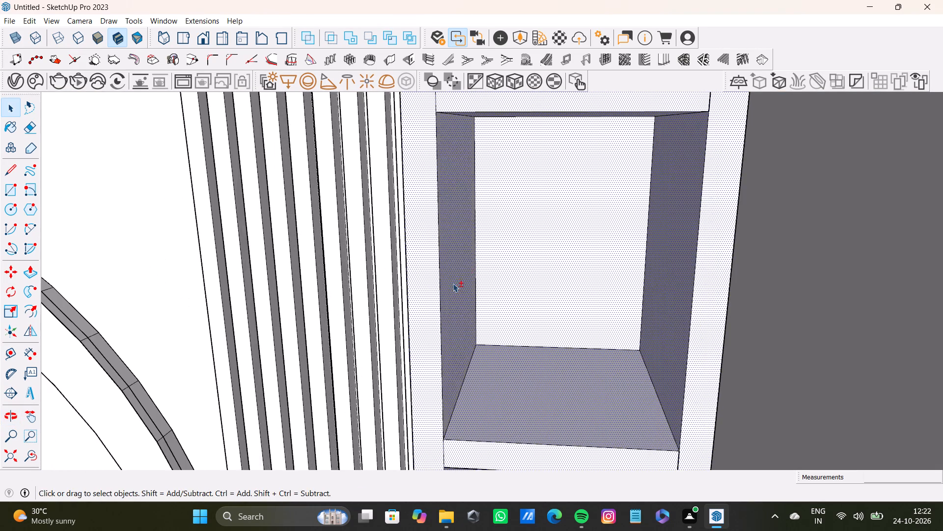
Examine the right unit's lower compartments and both shelf units in the whole room for unselected faces.
shift+scroll(453, 283, down, 5)
shift+middle_drag(472, 351, 479, 177)
shift+scroll(466, 283, up, 8)
shift+scroll(485, 305, down, 13)
shift+middle_drag(487, 327, 502, 149)
shift+scroll(472, 258, up, 5)
shift+scroll(481, 273, down, 13)
shift+middle_drag(476, 280, 614, 267)
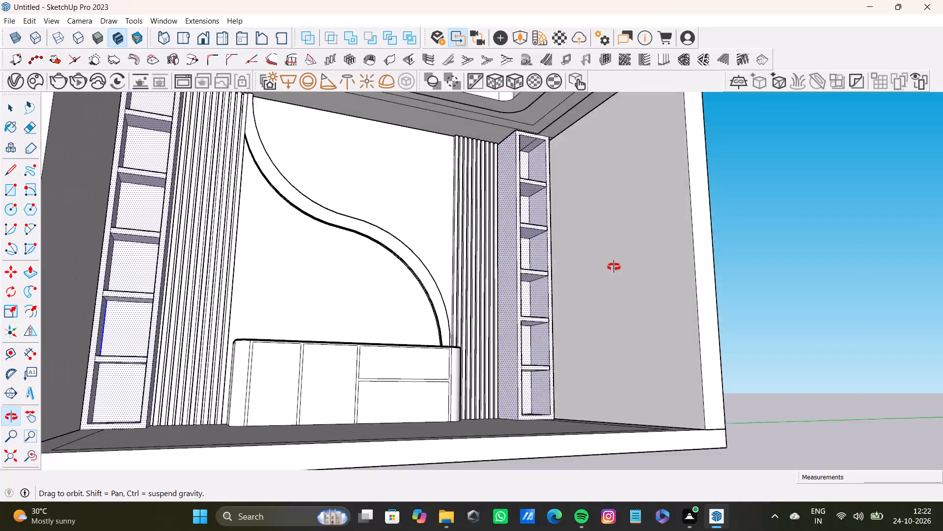
shift+middle_drag(614, 267, 547, 264)
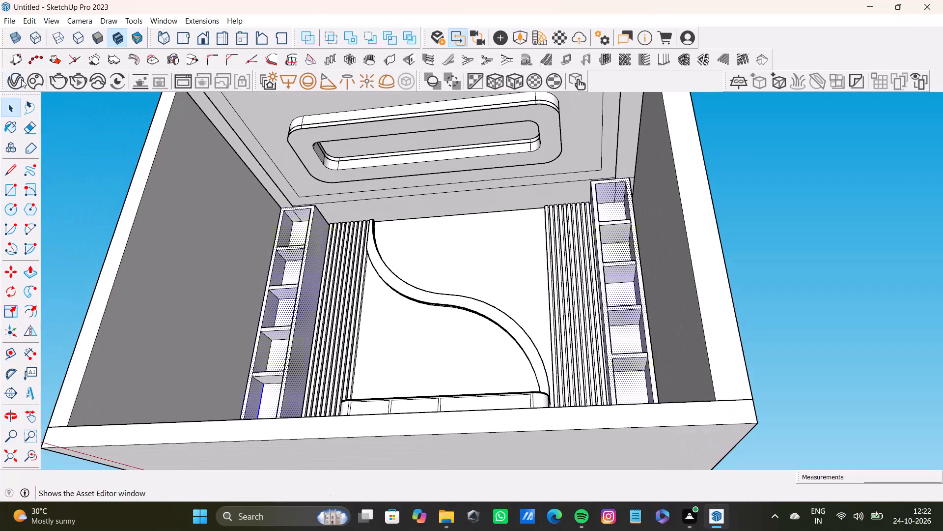
Open the Chaos Cosmos Browser.
click(31, 81)
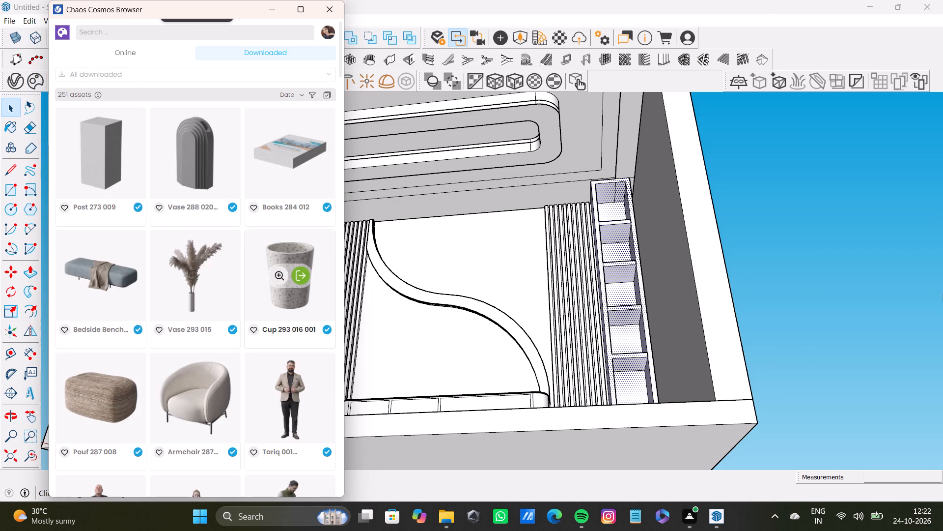
Lower the display brightness in the Windows quick settings and close them.
click(850, 515)
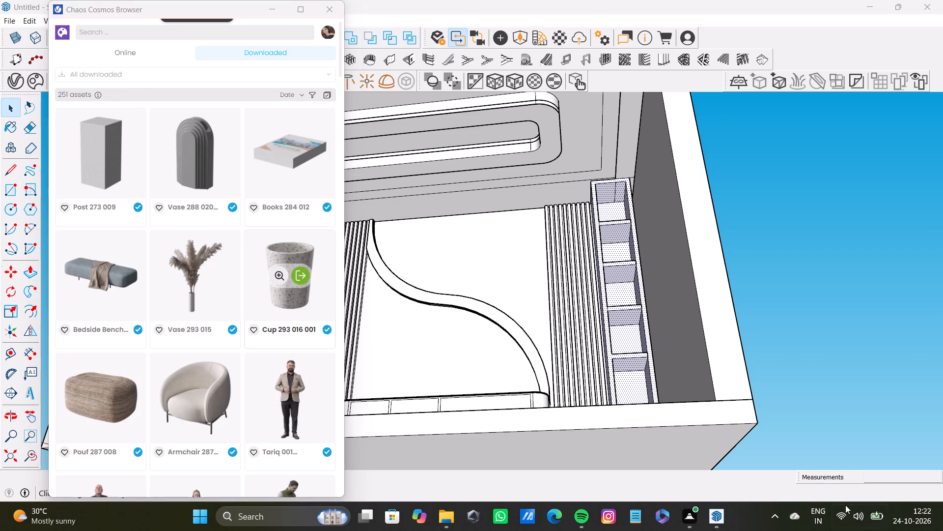
click(857, 518)
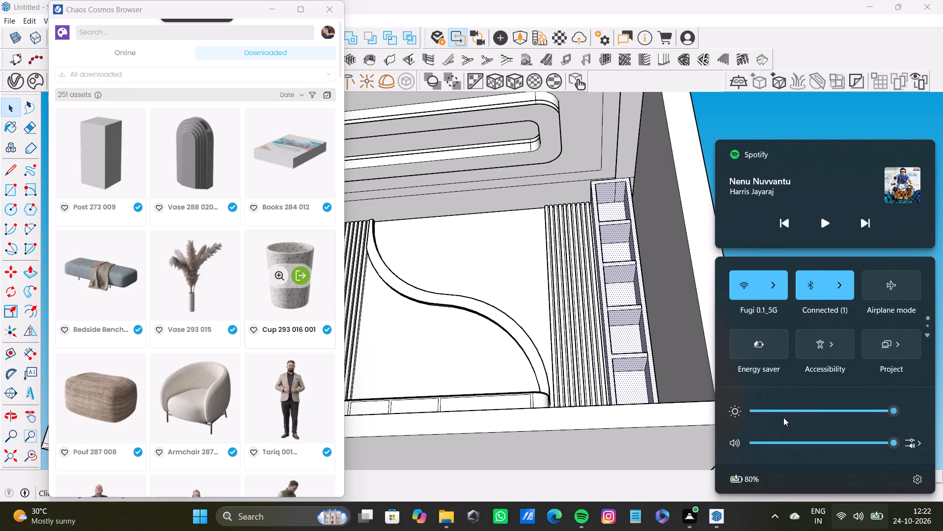
click(783, 411)
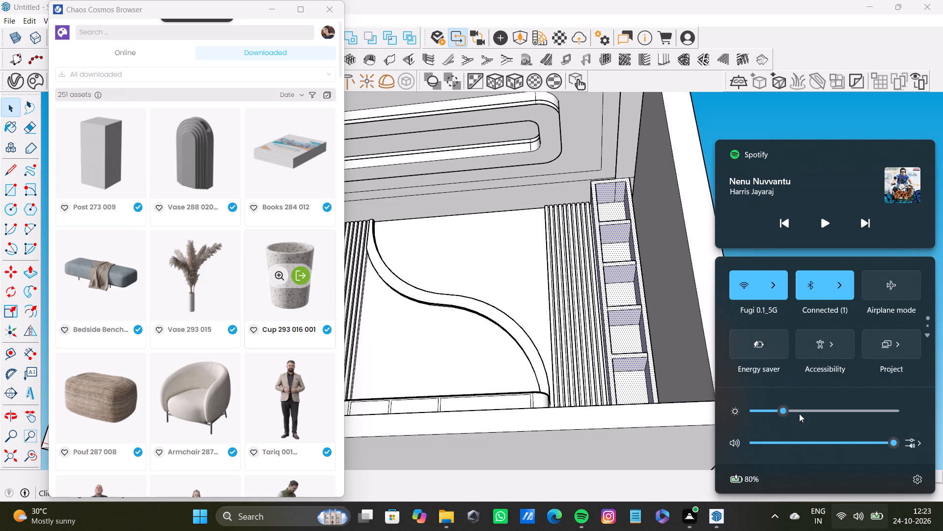
click(799, 413)
click(749, 524)
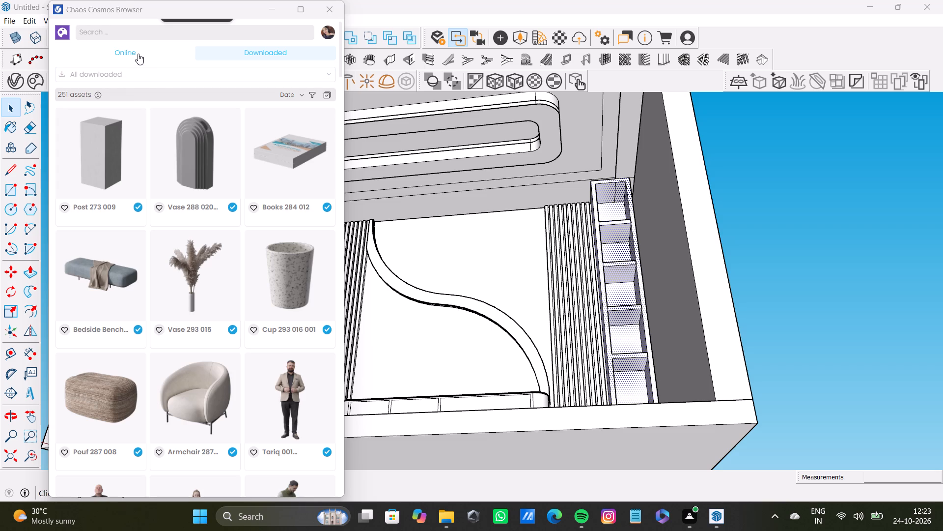
Show the online Stone materials in the Chaos Cosmos Browser.
click(138, 54)
click(135, 74)
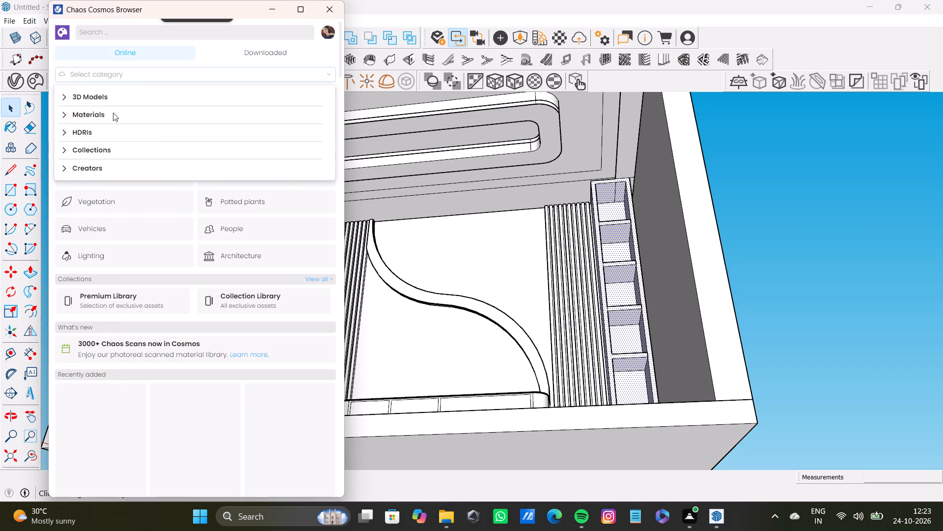
click(110, 118)
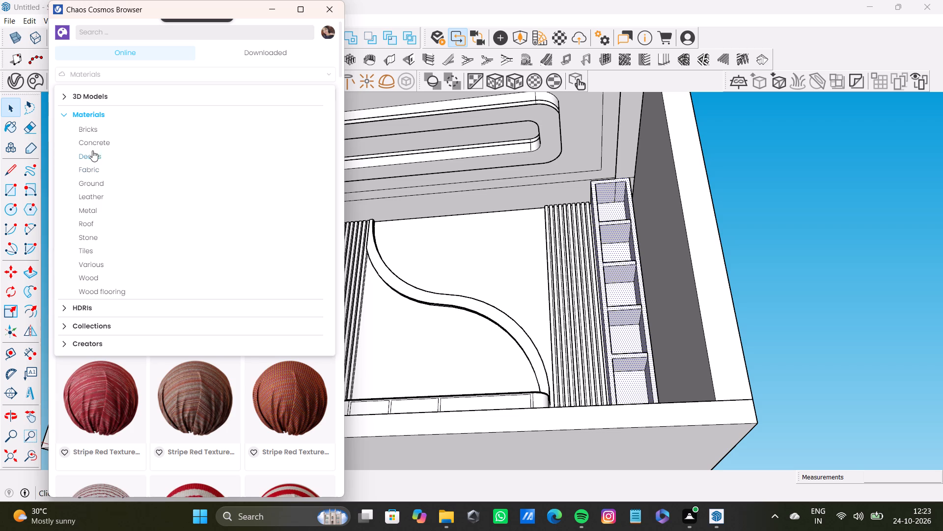
click(92, 239)
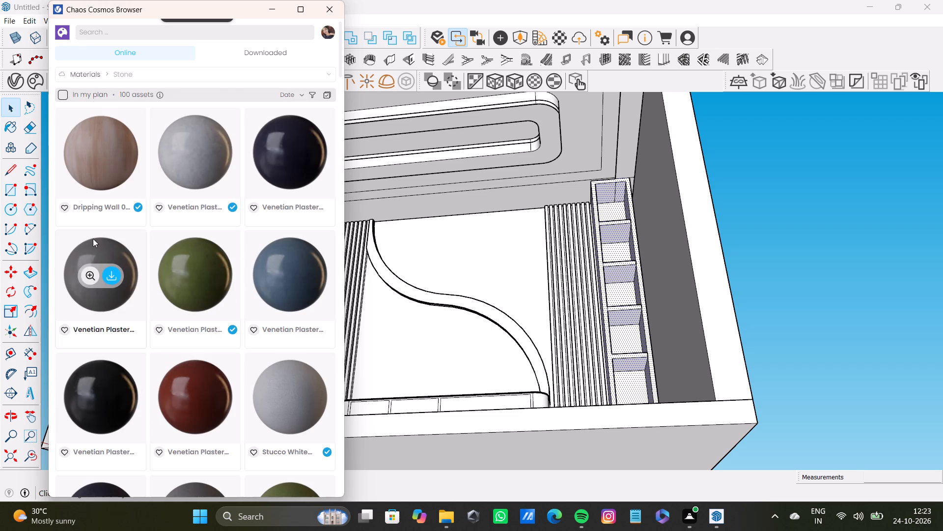
Look through the online Stone materials for a finish suited to the shelf units.
scroll(250, 211, down, 3)
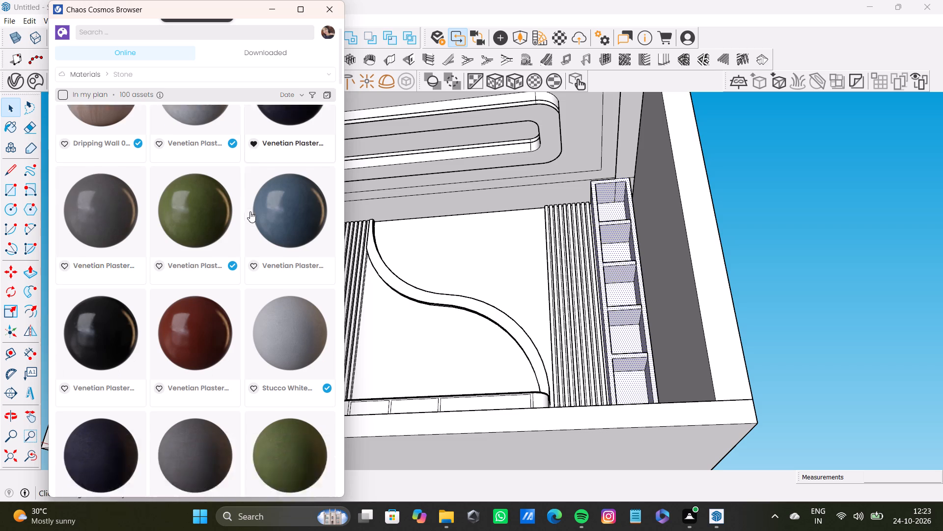
scroll(250, 211, down, 10)
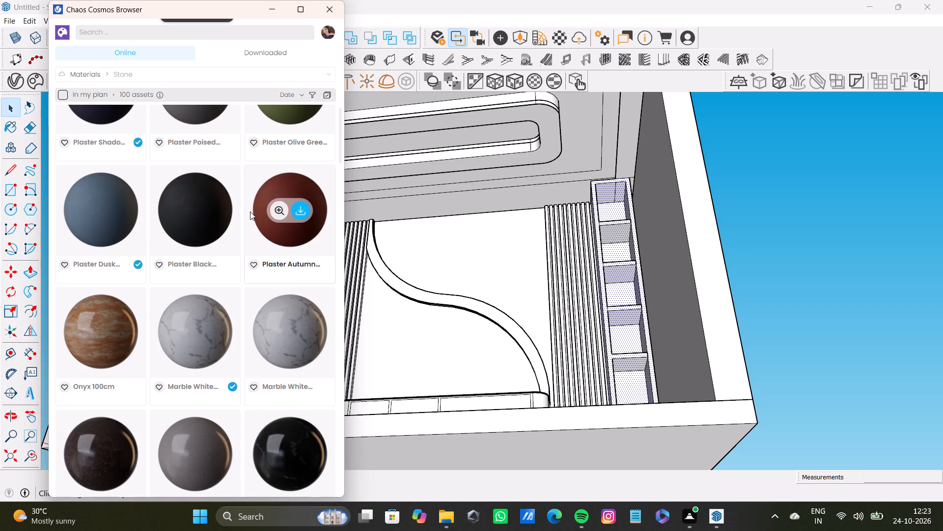
scroll(250, 211, down, 10)
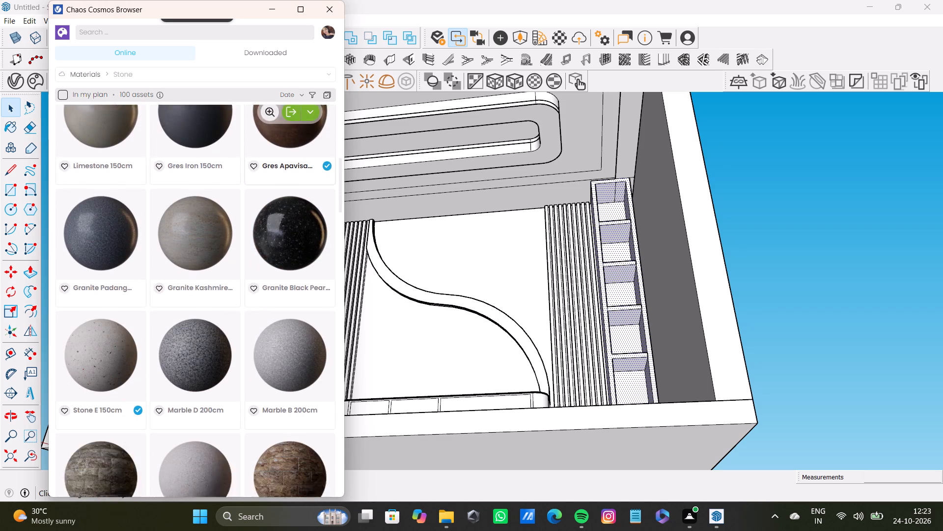
scroll(250, 211, down, 9)
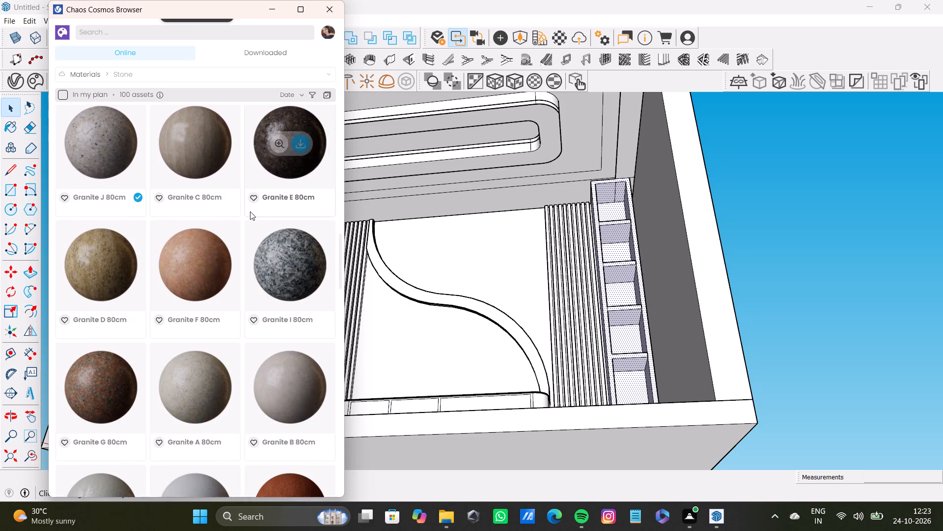
scroll(250, 211, down, 16)
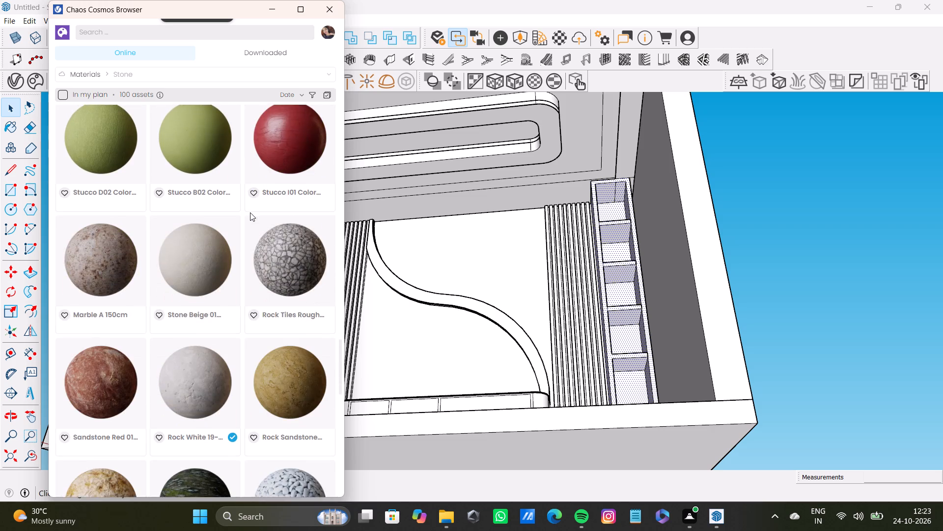
scroll(250, 212, down, 12)
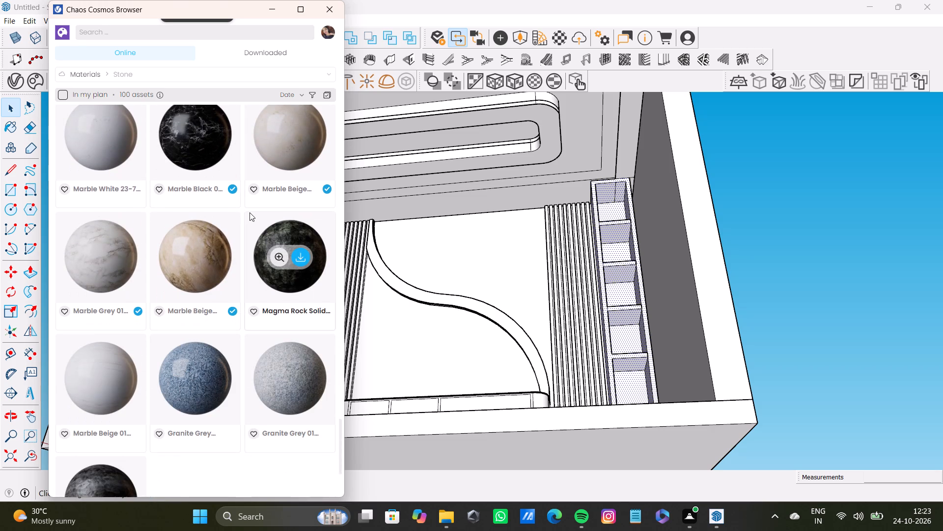
Import the Marble Black 01 150cm stone material into the scene and move the asset browser out of the way.
scroll(244, 337, down, 3)
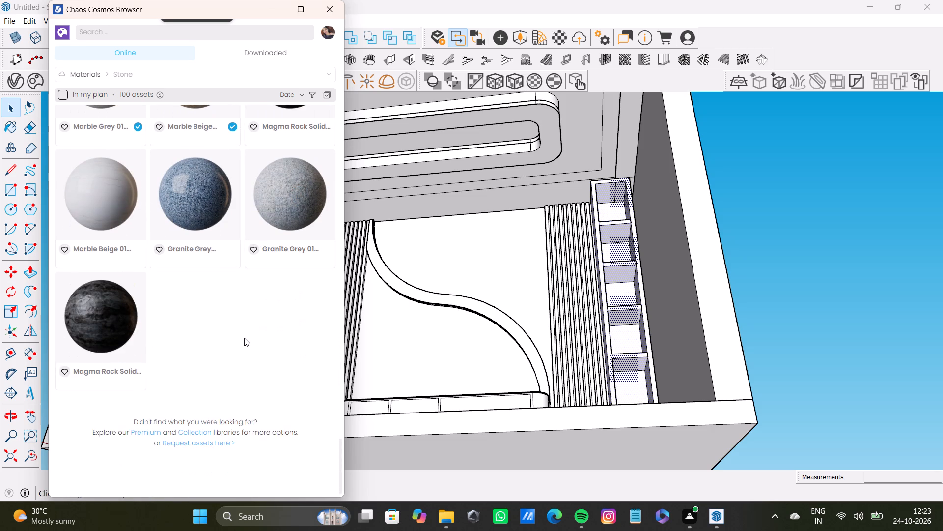
scroll(180, 293, up, 7)
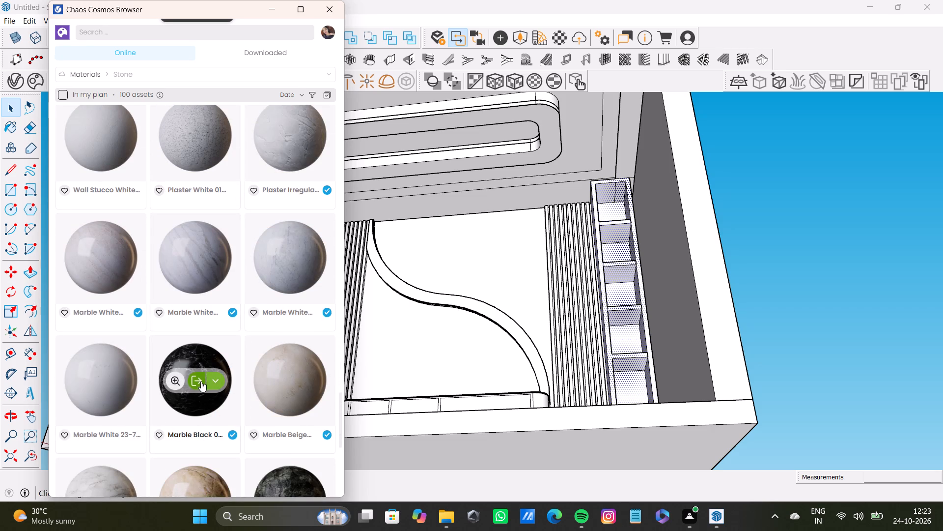
click(200, 381)
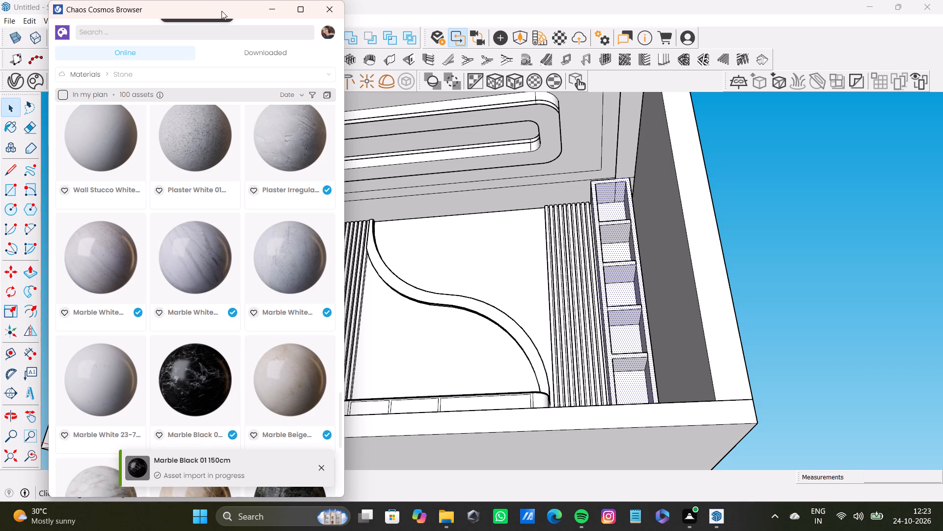
drag(214, 7, 240, 501)
Apply the Marble Black 01 150cm material to the selected shelf units from the V-Ray Asset Editor.
click(18, 87)
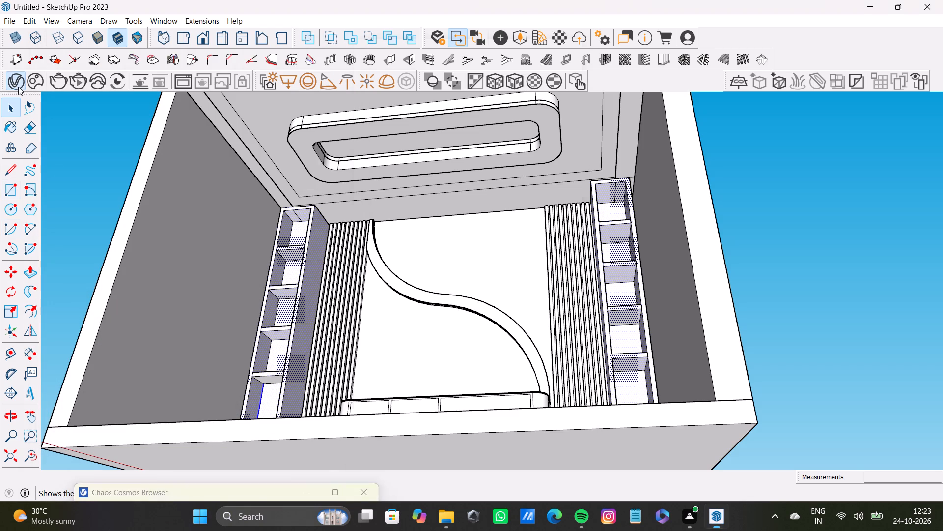
right_click(413, 356)
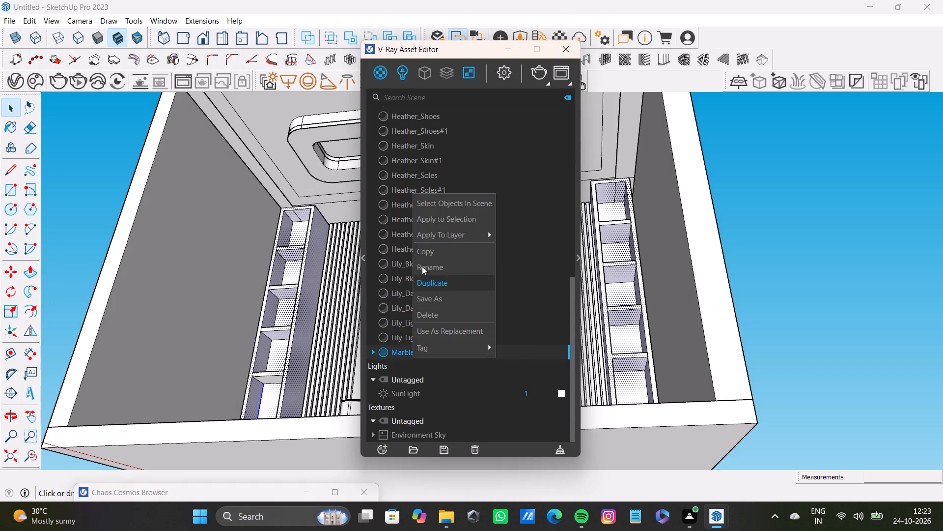
click(431, 217)
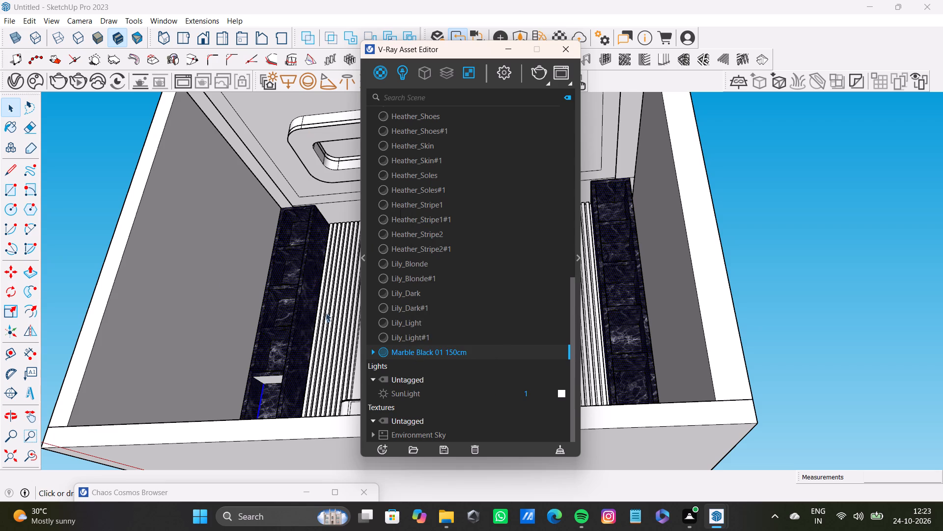
click(577, 55)
key(space)
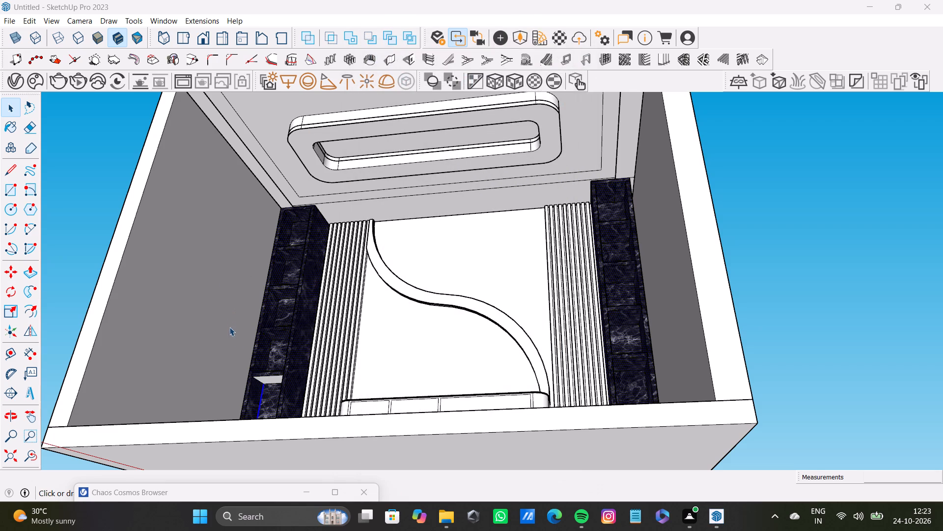
Sample the black marble and paint it onto the unpainted shelf underside in the left shelf unit.
scroll(236, 338, up, 7)
shift+middle_drag(267, 370, 336, 330)
scroll(336, 330, up, 7)
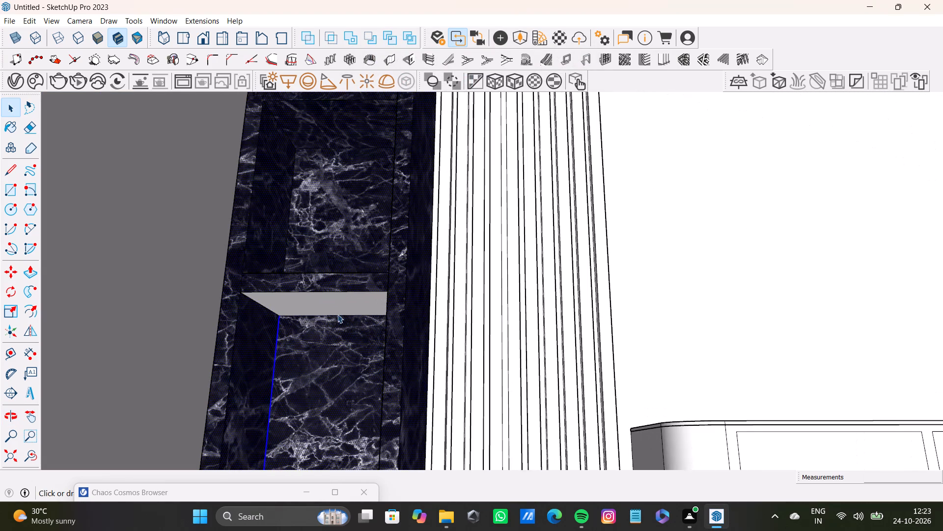
click(333, 303)
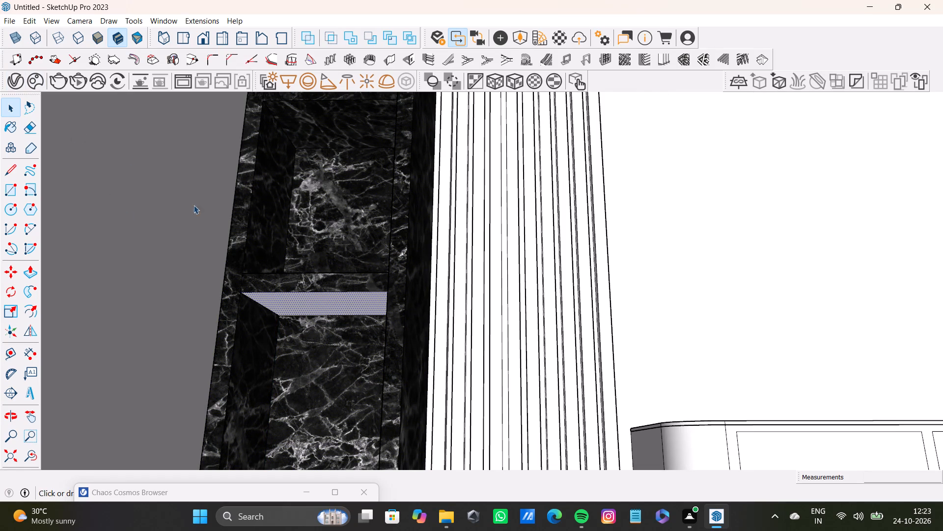
click(6, 126)
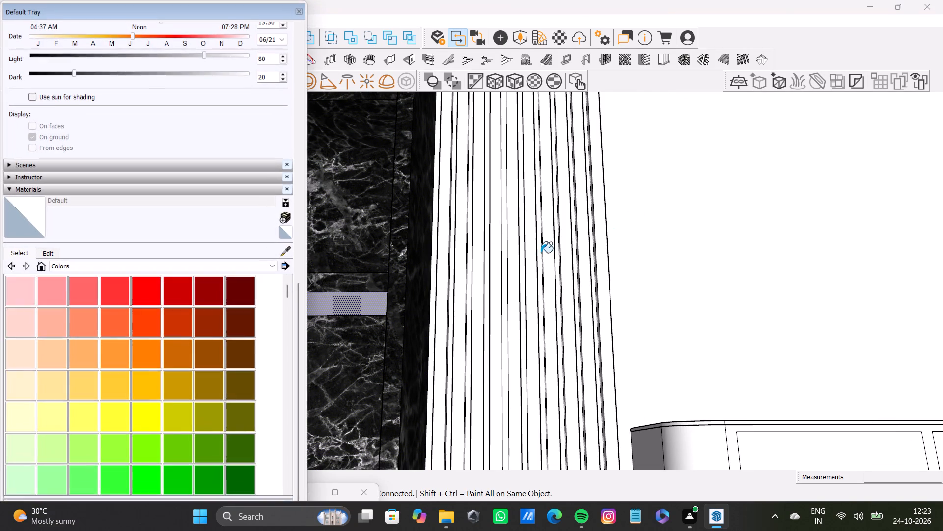
drag(219, 12, 744, 56)
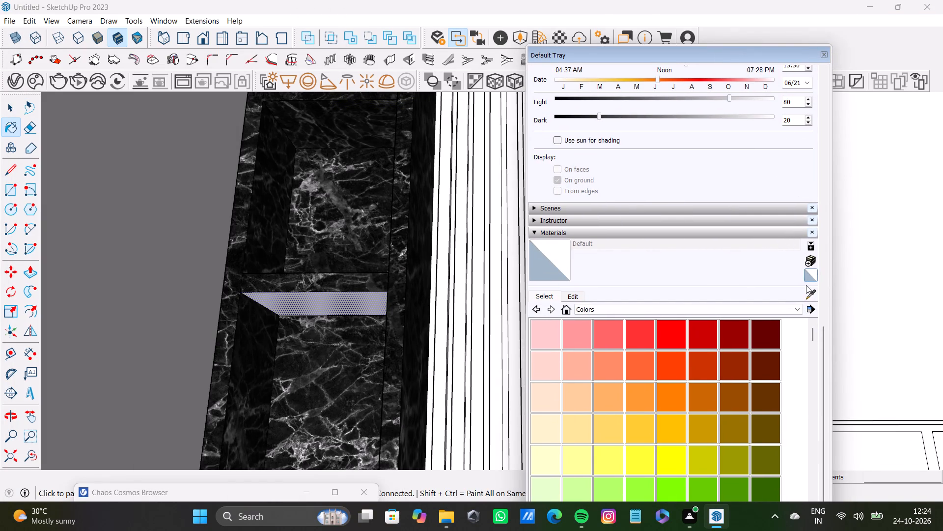
click(811, 295)
click(324, 229)
click(324, 303)
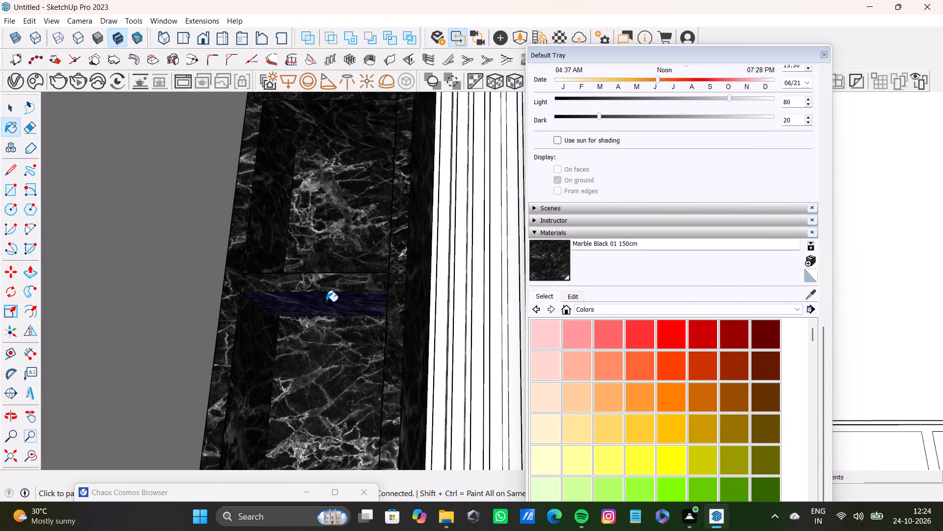
scroll(326, 301, down, 8)
scroll(332, 311, down, 13)
shift+middle_drag(332, 311, 318, 384)
key(space)
click(313, 102)
scroll(264, 269, up, 8)
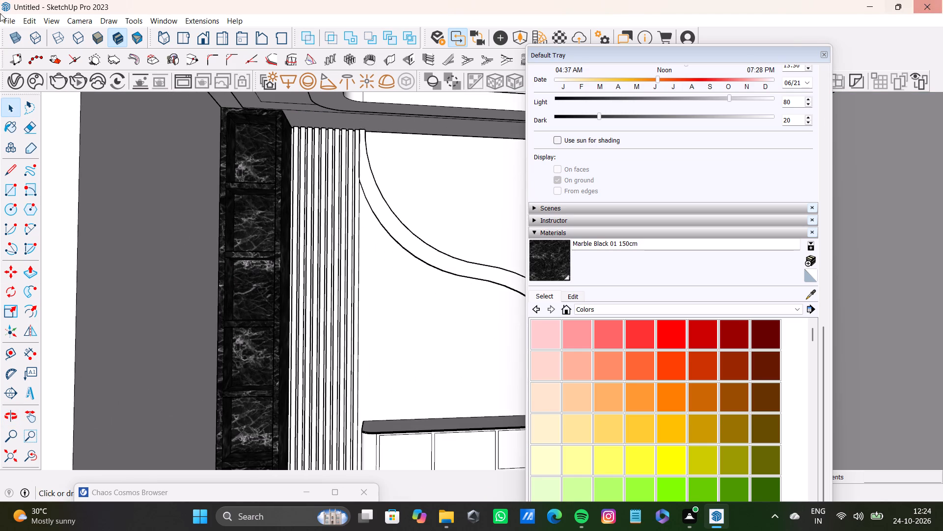
scroll(194, 325, up, 11)
shift+middle_drag(291, 259, 468, 340)
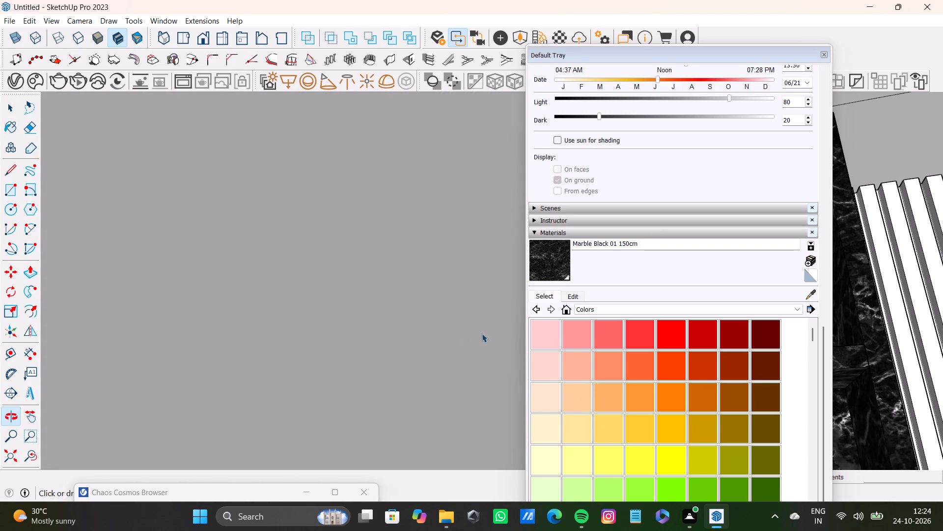
click(822, 59)
Examine the black marble shelf units and the rest of the wall unit from several angles.
scroll(551, 234, down, 9)
shift+middle_drag(706, 328, 706, 327)
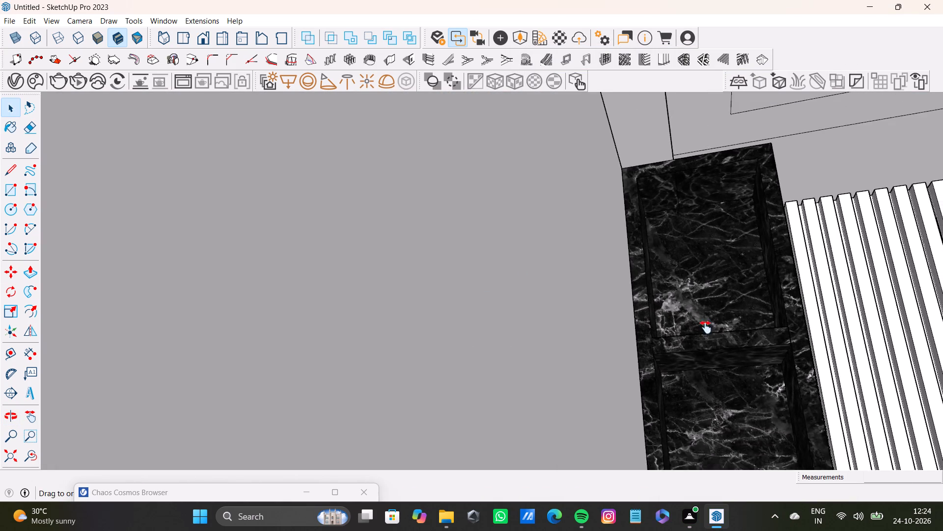
shift+middle_drag(706, 327, 158, 273)
click(28, 457)
click(15, 456)
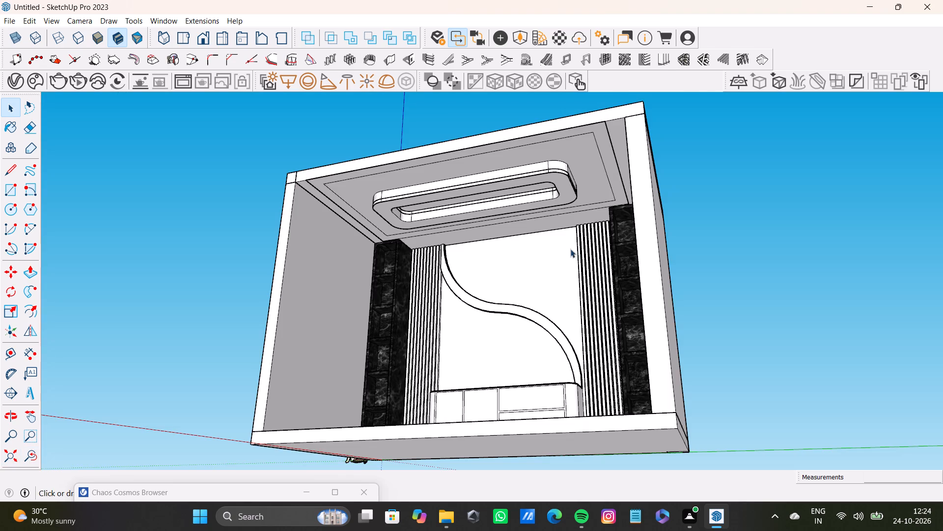
scroll(472, 307, up, 7)
middle_drag(404, 342, 449, 344)
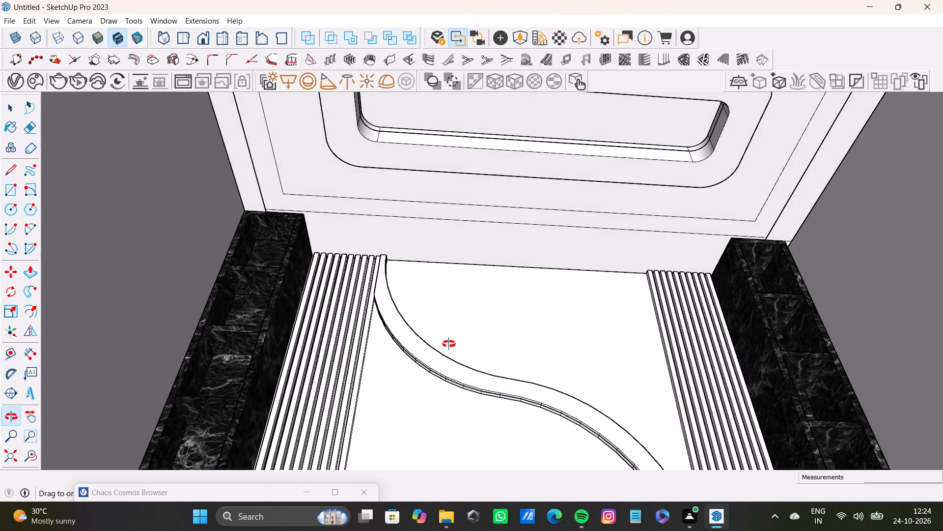
middle_drag(449, 344, 407, 404)
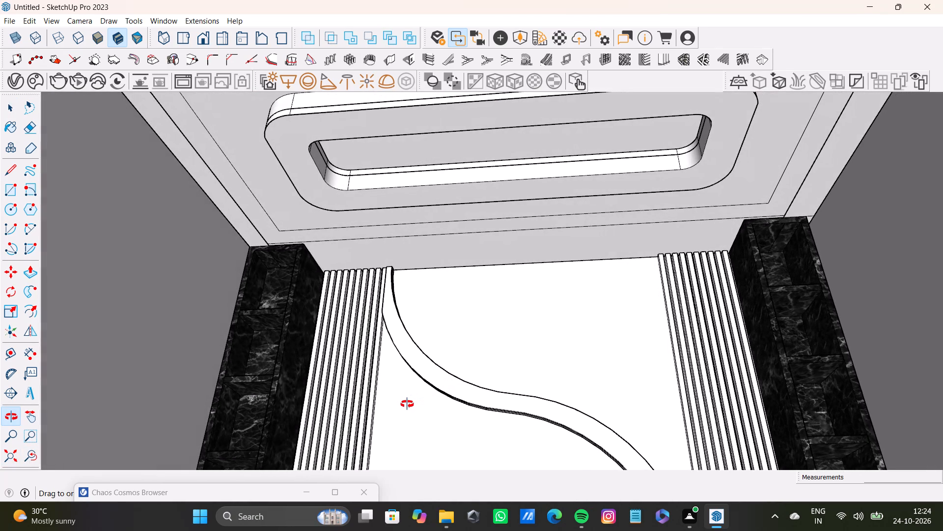
middle_drag(407, 404, 356, 376)
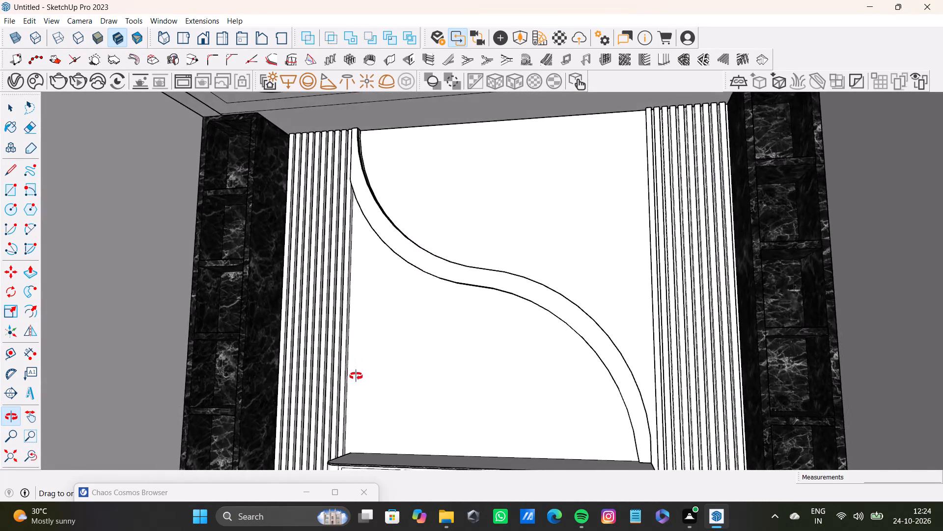
middle_drag(356, 376, 360, 395)
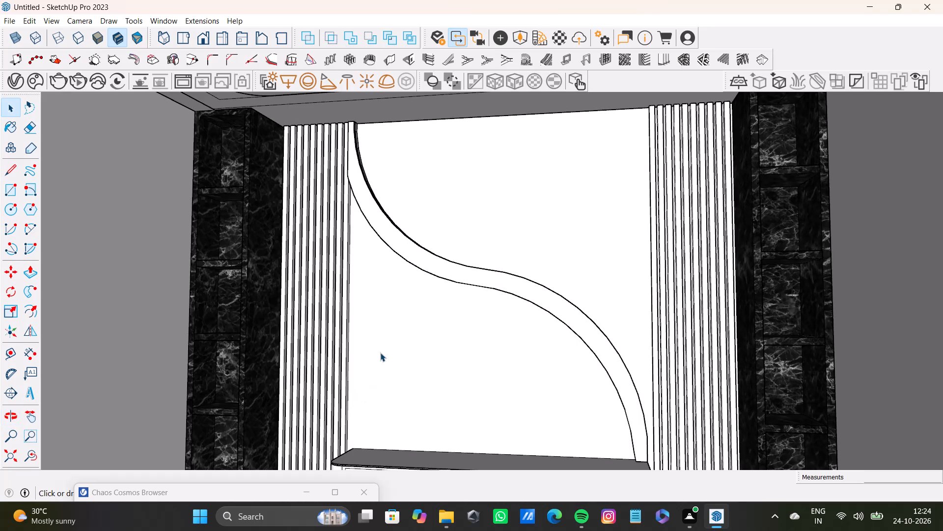
scroll(350, 358, up, 4)
scroll(333, 368, down, 6)
scroll(315, 268, down, 5)
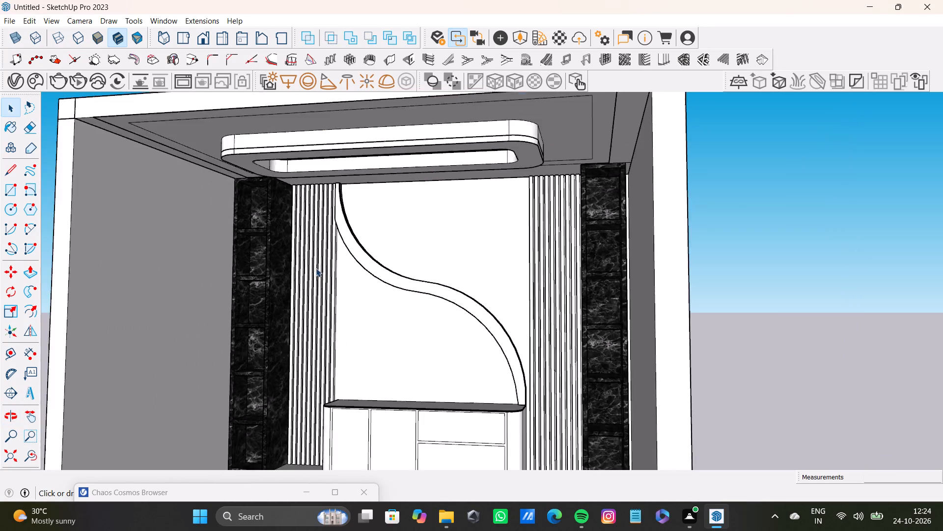
scroll(316, 268, down, 3)
shift+middle_drag(317, 268, 375, 283)
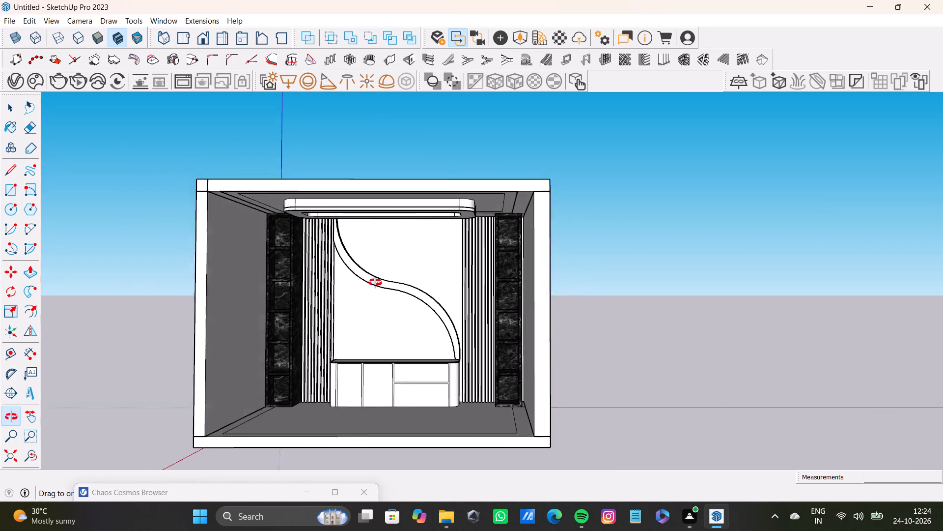
shift+middle_drag(375, 283, 373, 253)
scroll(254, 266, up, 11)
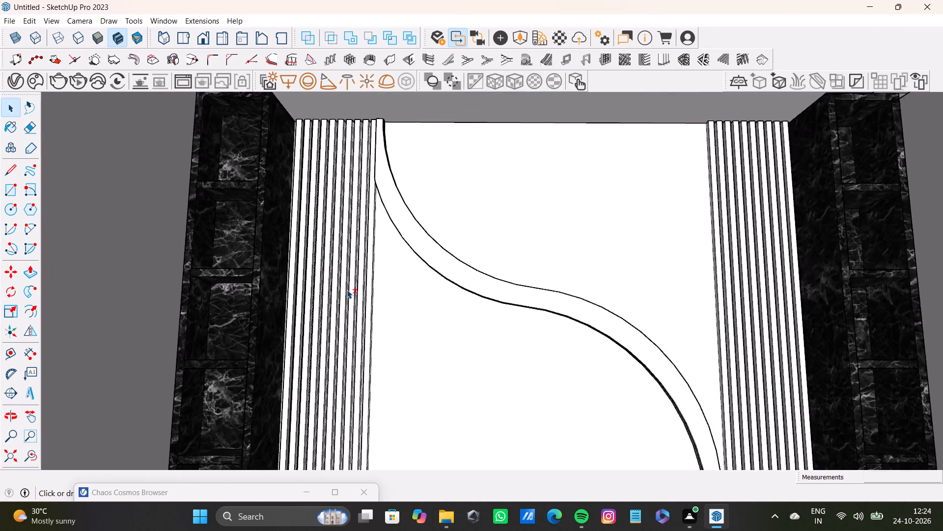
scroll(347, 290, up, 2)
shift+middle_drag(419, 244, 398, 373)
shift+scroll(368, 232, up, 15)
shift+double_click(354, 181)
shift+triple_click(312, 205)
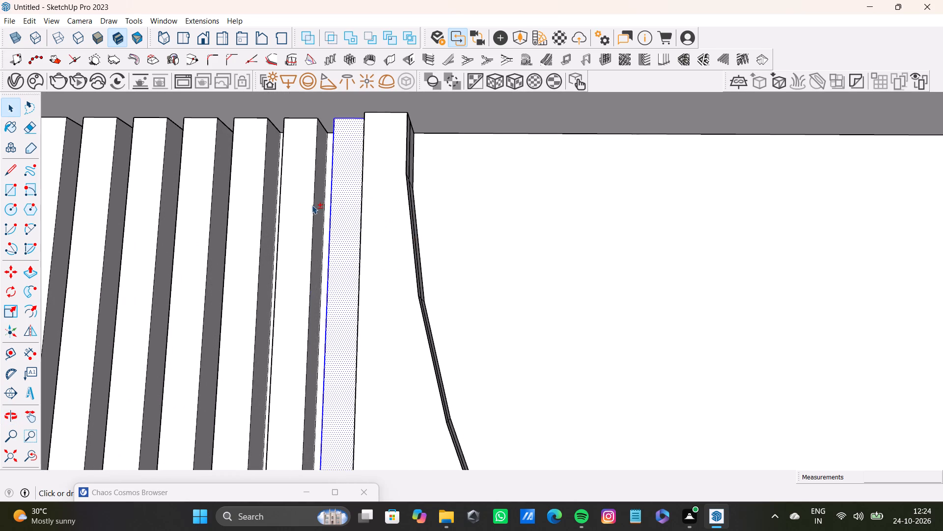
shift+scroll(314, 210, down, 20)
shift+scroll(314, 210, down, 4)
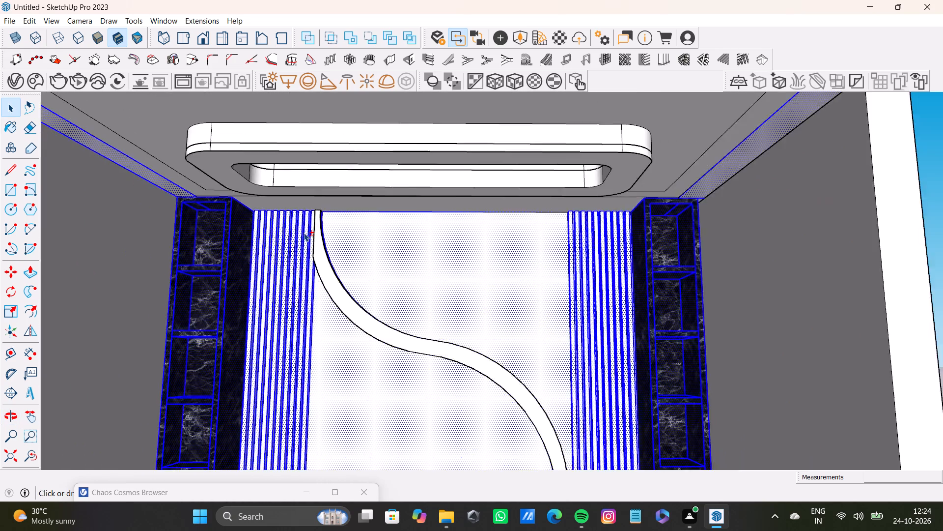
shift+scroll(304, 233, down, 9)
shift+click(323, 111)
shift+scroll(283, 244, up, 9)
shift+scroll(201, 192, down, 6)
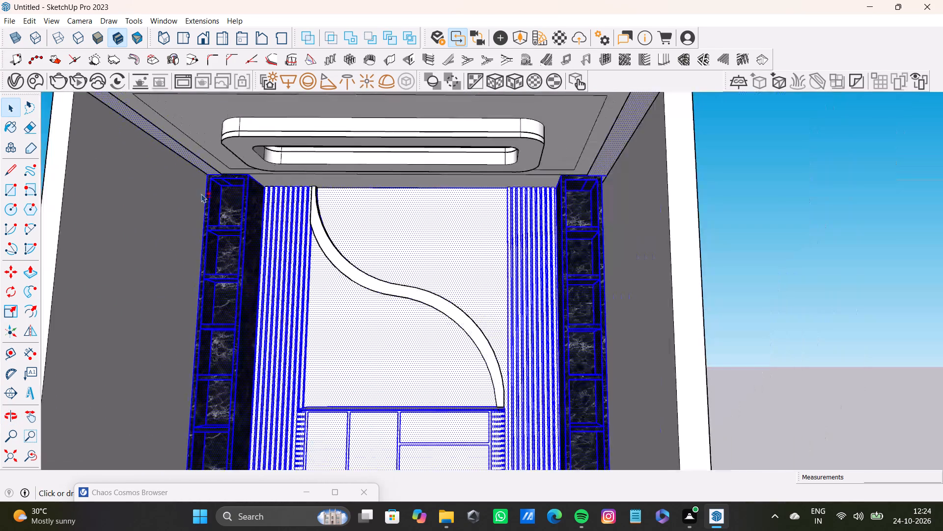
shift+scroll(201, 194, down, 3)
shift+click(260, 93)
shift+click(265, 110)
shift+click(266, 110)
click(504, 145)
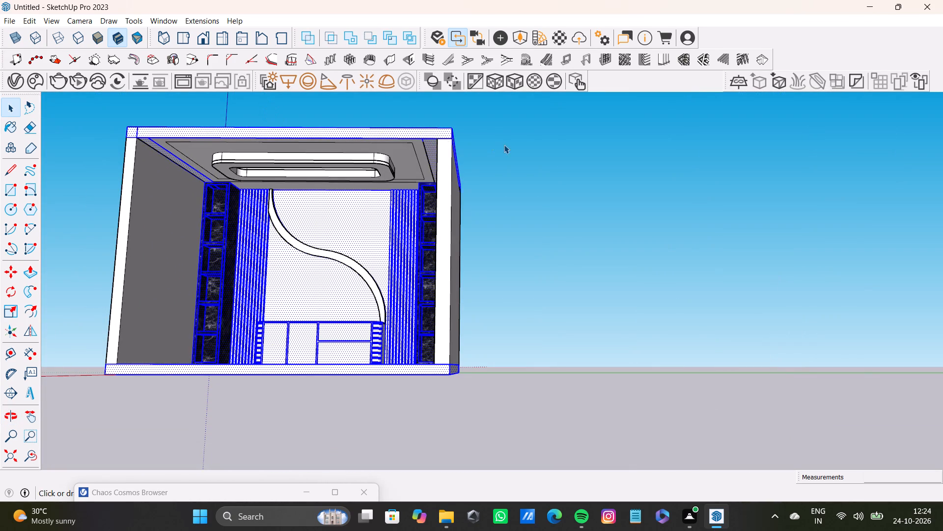
Select the front and visible side faces, with their edges, of the left fluted panel's slats nearest the curved band.
scroll(262, 232, up, 20)
middle_drag(292, 307, 216, 349)
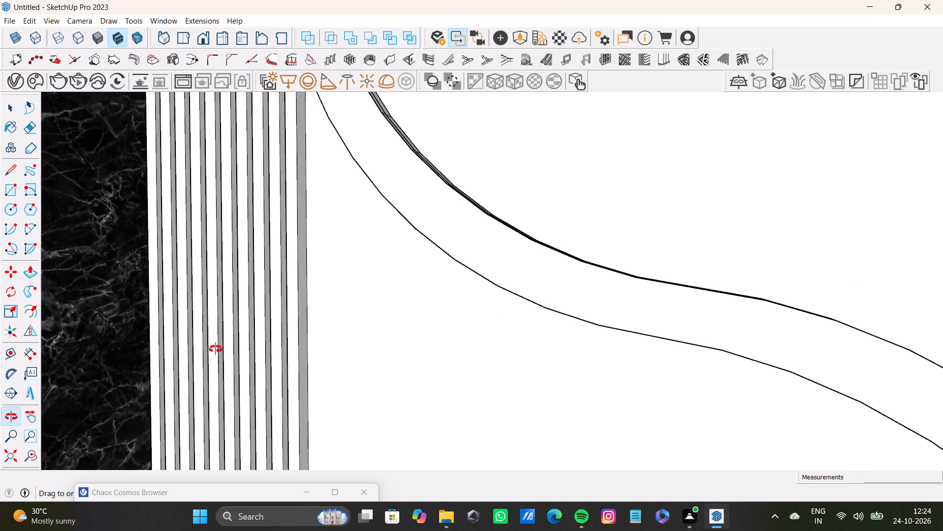
middle_drag(216, 349, 318, 278)
shift+scroll(437, 286, up, 5)
shift+click(394, 308)
shift+click(408, 312)
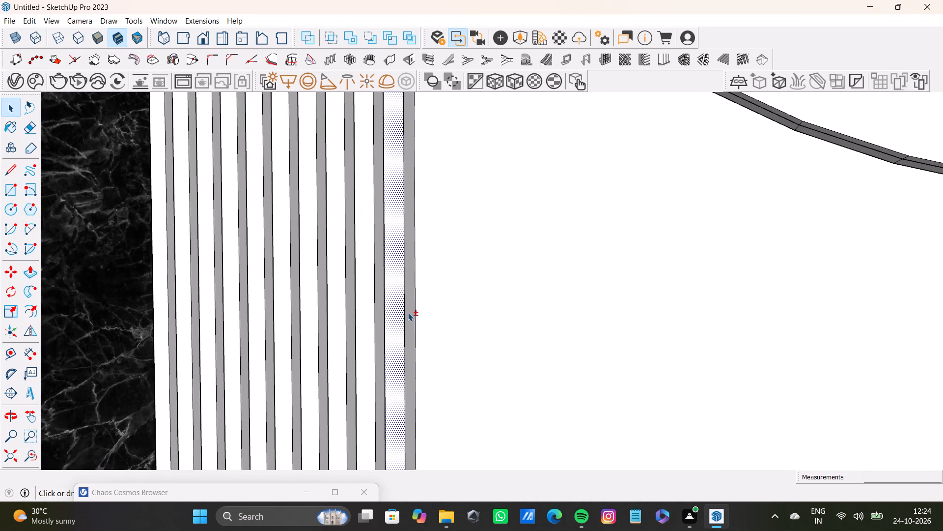
shift+double_click(398, 316)
shift+double_click(396, 317)
shift+double_click(409, 318)
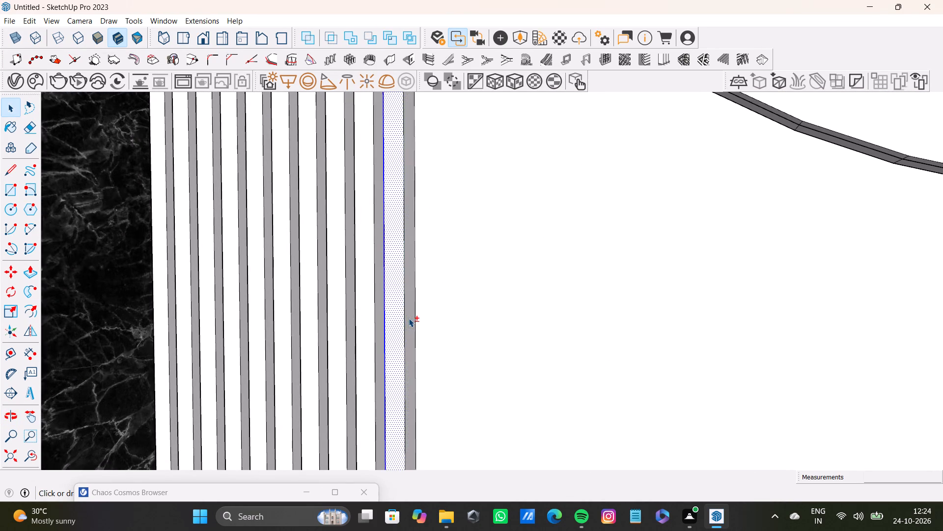
shift+double_click(409, 318)
shift+double_click(401, 319)
shift+double_click(405, 321)
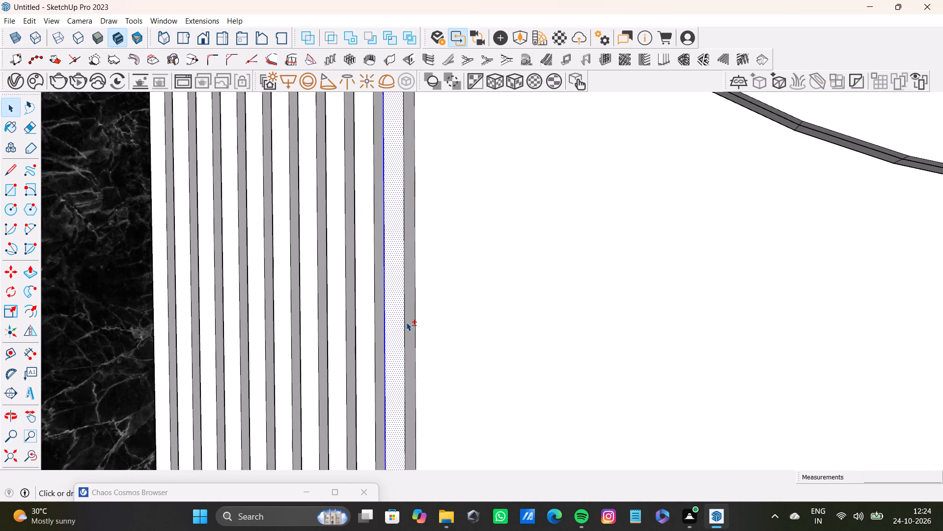
shift+double_click(411, 325)
shift+double_click(371, 327)
Add the front and visible side faces of the left fluted panel's middle slats to the selection.
shift+scroll(375, 331, up, 7)
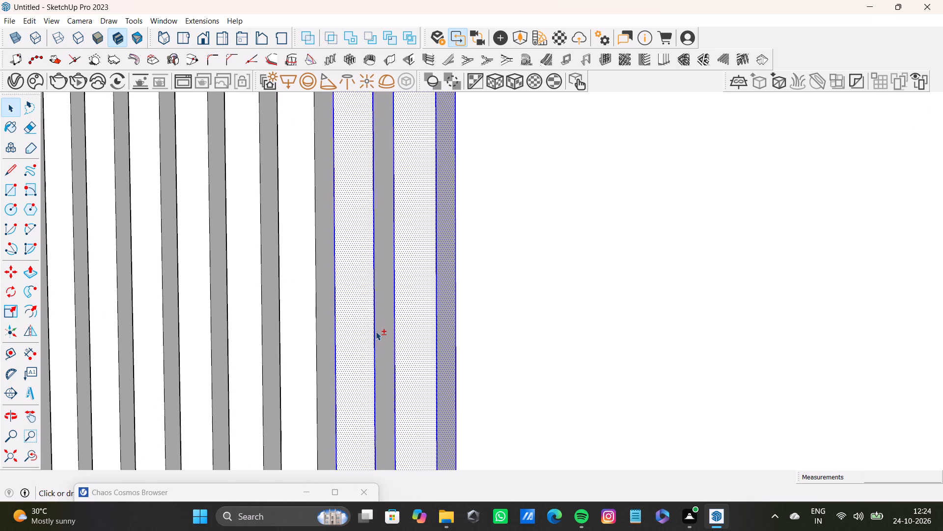
shift+double_click(381, 328)
shift+double_click(296, 343)
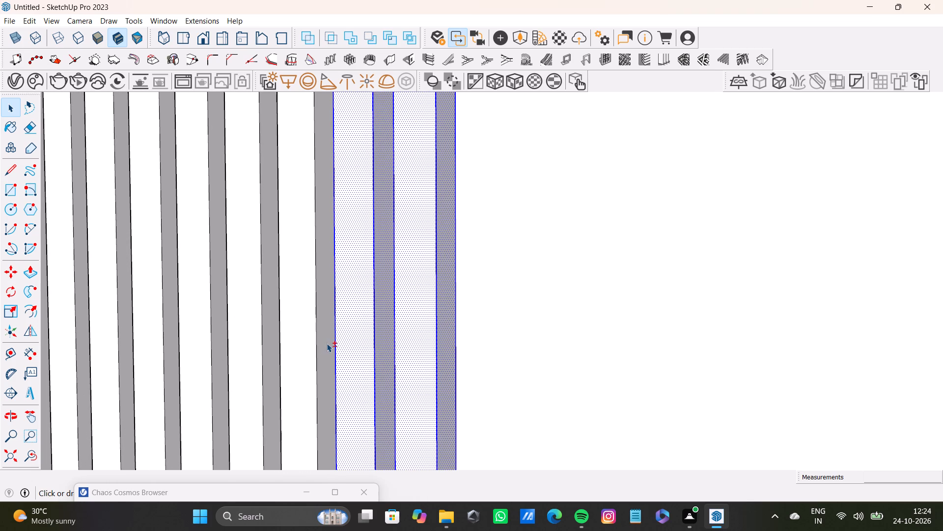
shift+double_click(327, 343)
shift+double_click(304, 346)
shift+double_click(239, 342)
shift+double_click(267, 343)
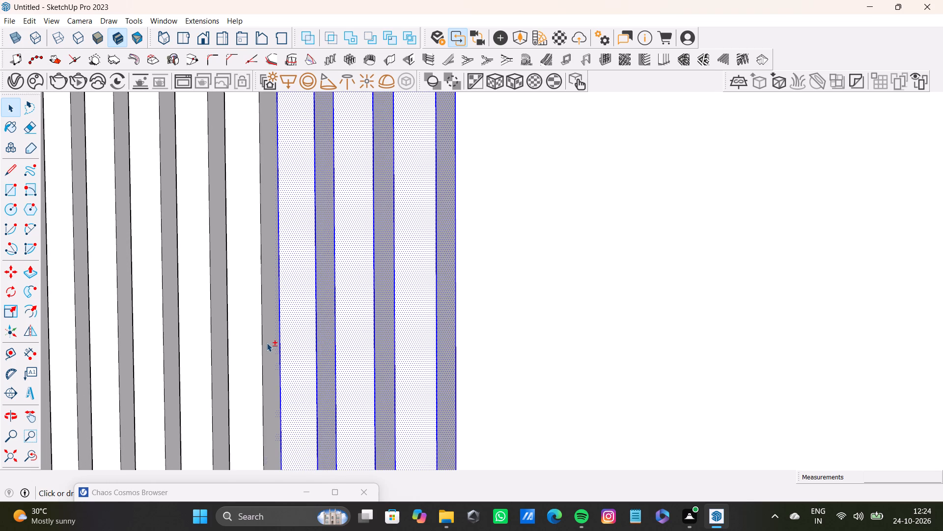
shift+click(248, 347)
shift+double_click(202, 325)
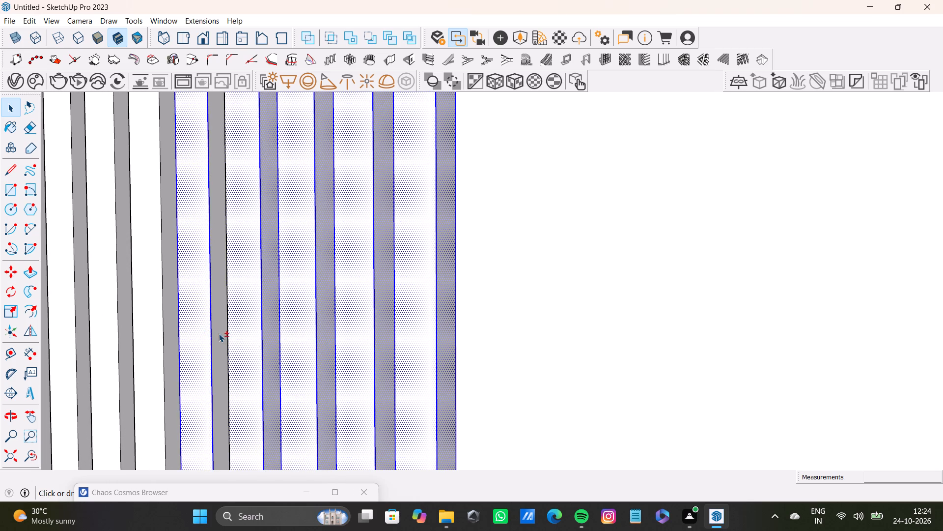
shift+double_click(220, 333)
Add the left fluted panel's remaining front and same-side slat faces, up to the black marble shelf unit, to the selection.
shift+middle_drag(208, 329, 352, 354)
shift+double_click(288, 343)
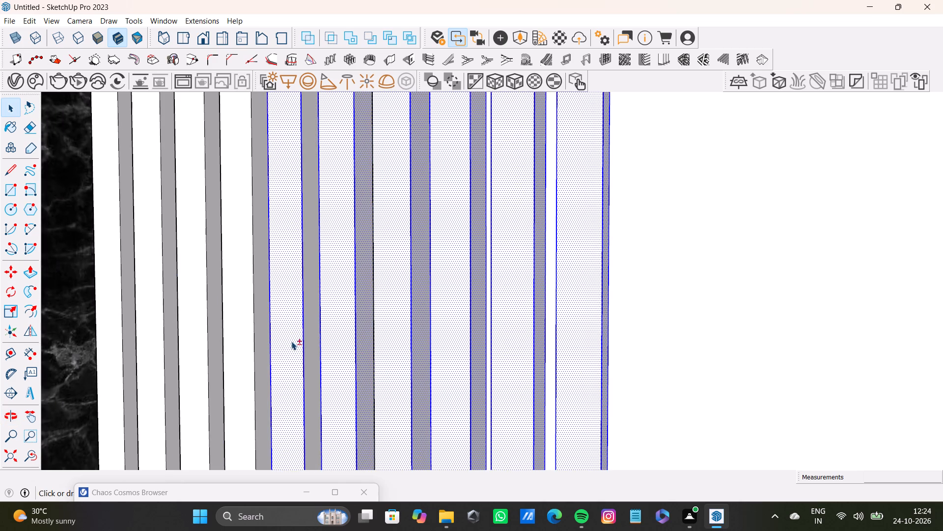
shift+double_click(311, 341)
shift+click(236, 347)
shift+drag(238, 347, 243, 346)
shift+double_click(262, 347)
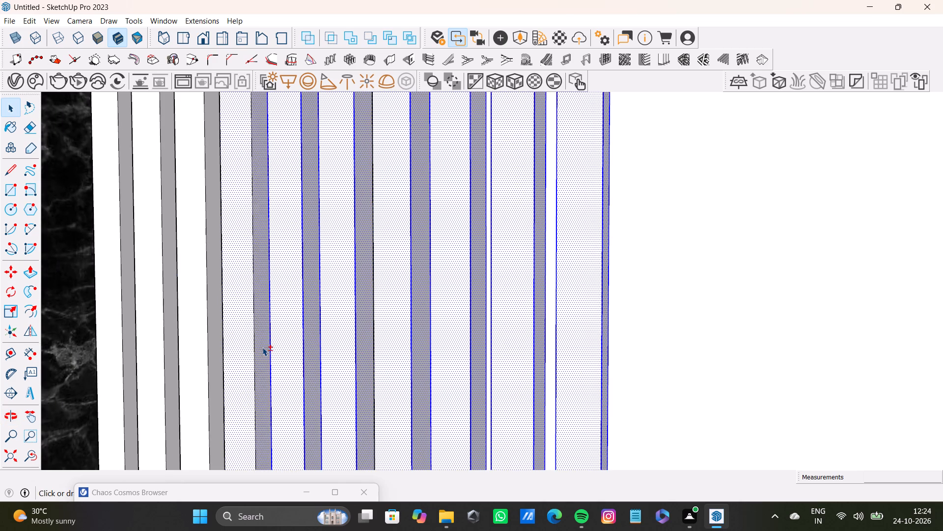
shift+double_click(204, 338)
shift+double_click(218, 337)
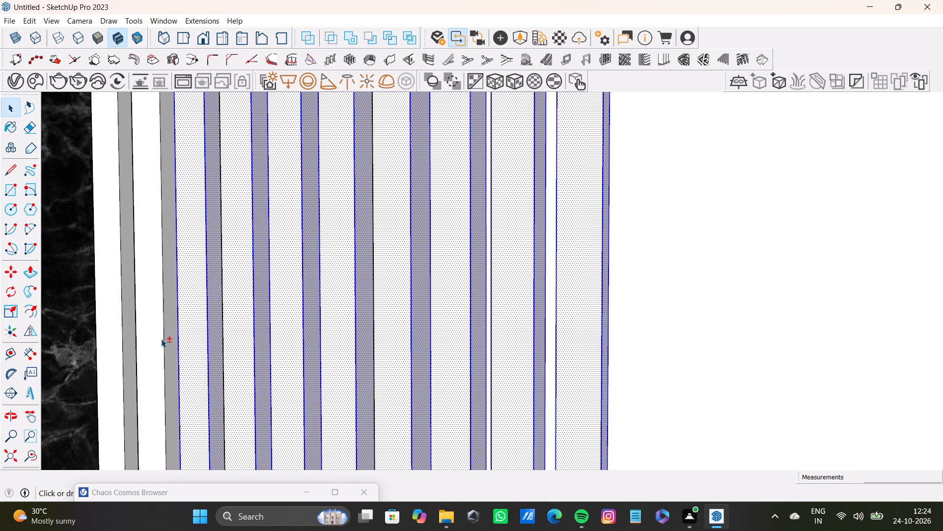
shift+double_click(161, 339)
shift+double_click(172, 342)
shift+scroll(186, 325, up, 1)
shift+middle_drag(186, 325, 250, 325)
shift+double_click(173, 334)
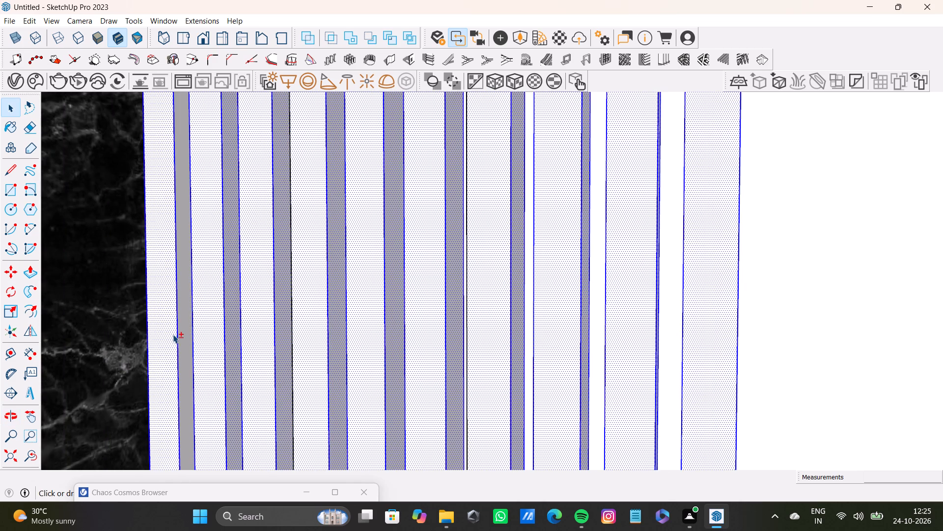
shift+double_click(187, 332)
Add the opposite side faces of the left fluted panel's slats to the selection, working from the curved band towards the marble unit.
middle_drag(190, 335, 420, 373)
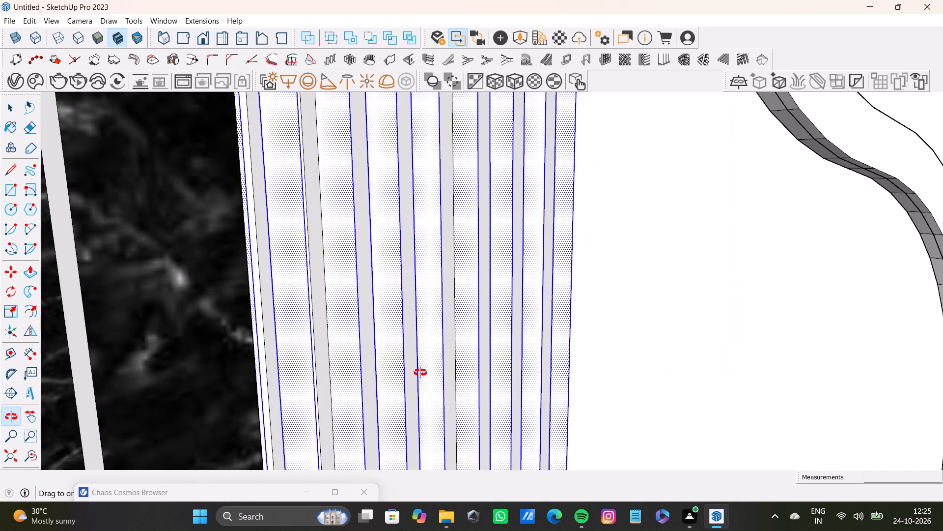
middle_drag(420, 373, 279, 360)
shift+scroll(414, 343, up, 5)
shift+double_click(449, 327)
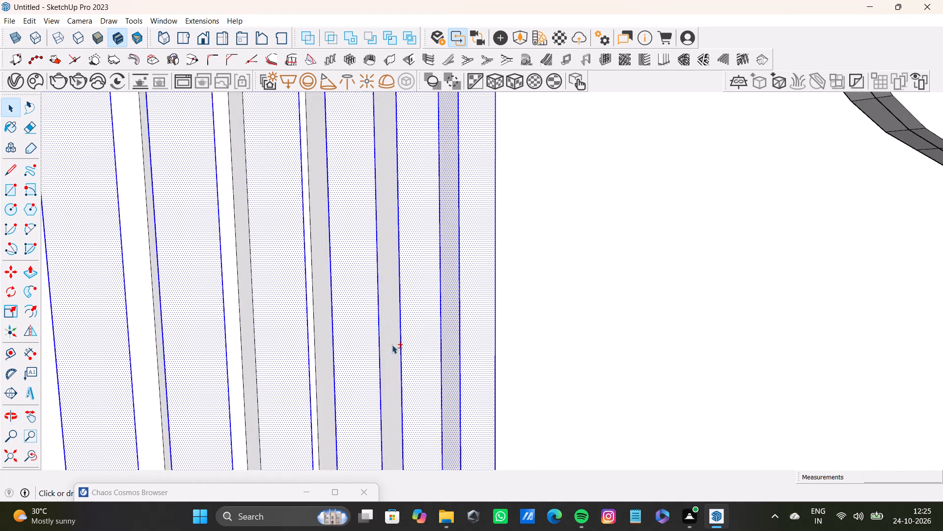
shift+double_click(392, 345)
shift+double_click(323, 357)
shift+middle_drag(323, 357, 439, 313)
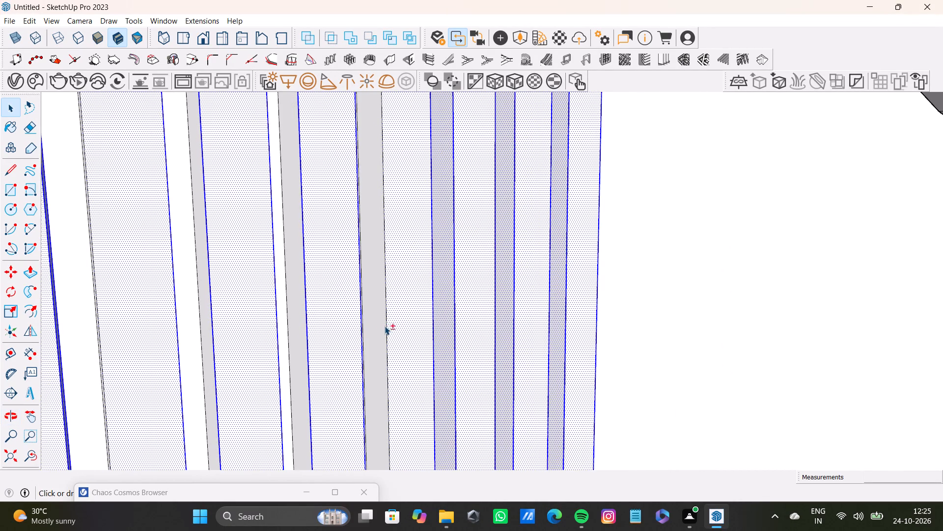
shift+double_click(379, 328)
shift+double_click(304, 350)
shift+middle_drag(310, 343, 419, 311)
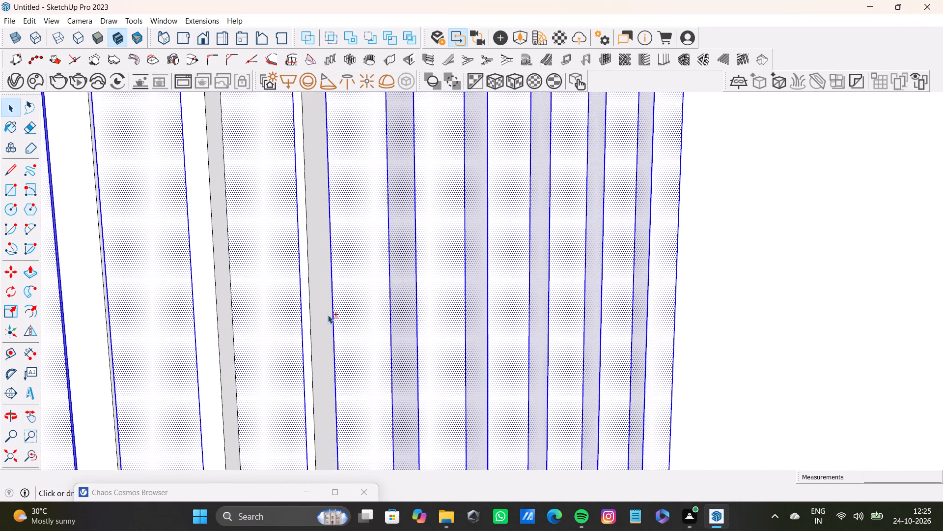
shift+double_click(327, 318)
shift+double_click(225, 337)
shift+middle_drag(225, 337, 413, 318)
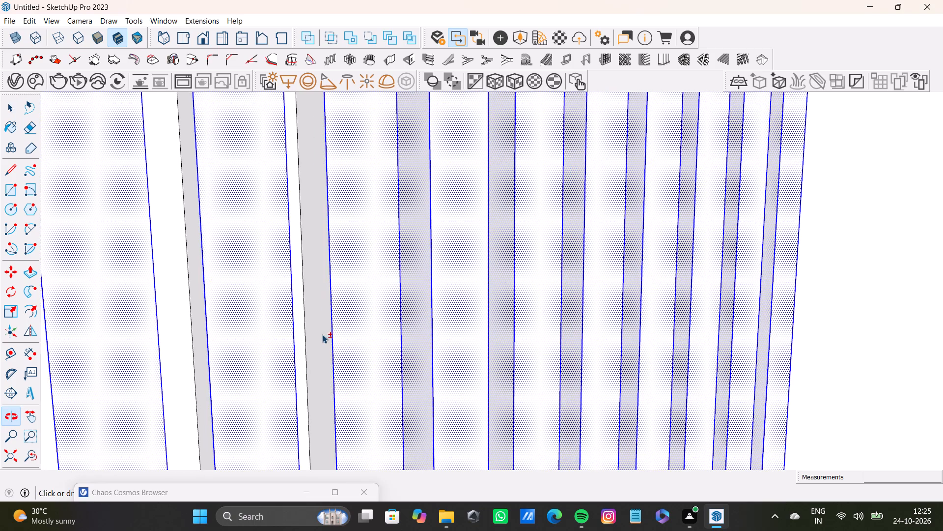
shift+double_click(320, 334)
shift+middle_drag(320, 334, 423, 309)
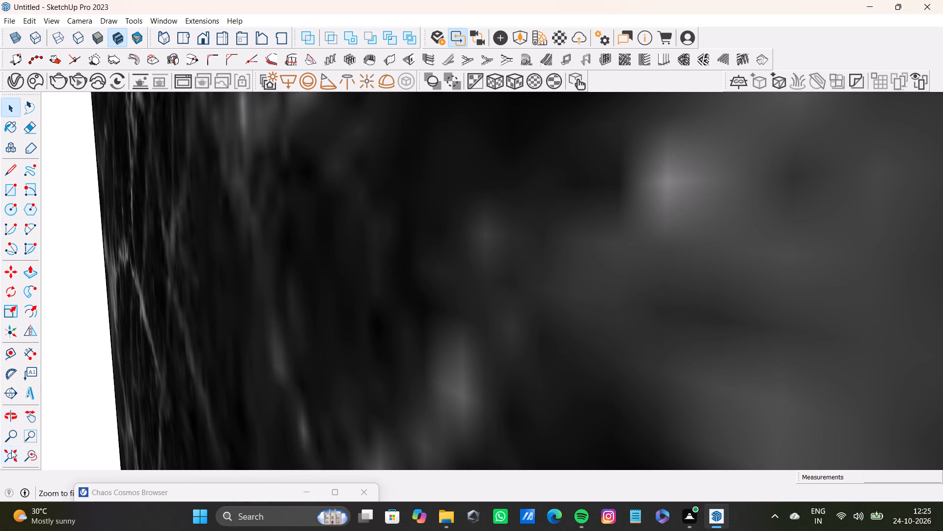
Add the last unselected slat side faces of the left fluted panel, next to the black marble shelf unit, to the selection.
shift+drag(26, 454, 18, 454)
shift+click(1, 452)
shift+scroll(462, 289, up, 8)
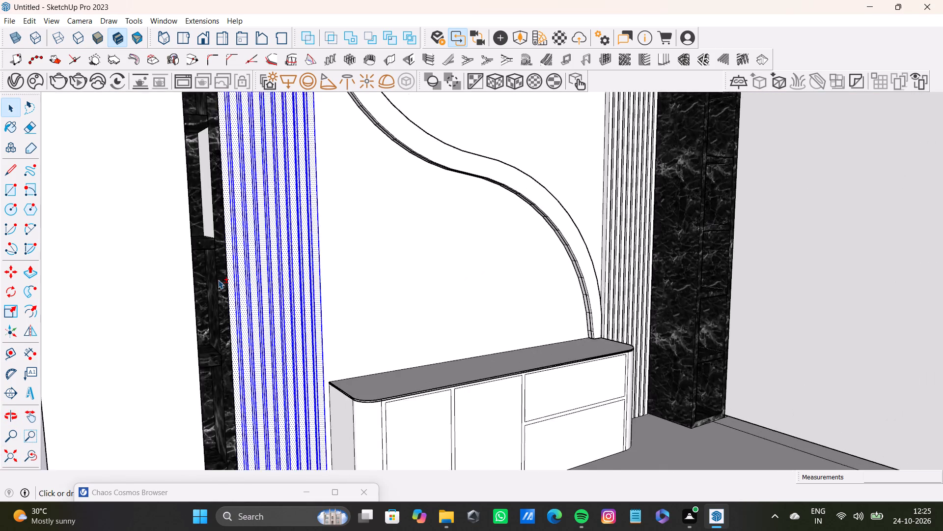
shift+scroll(218, 280, up, 20)
middle_drag(256, 281, 261, 297)
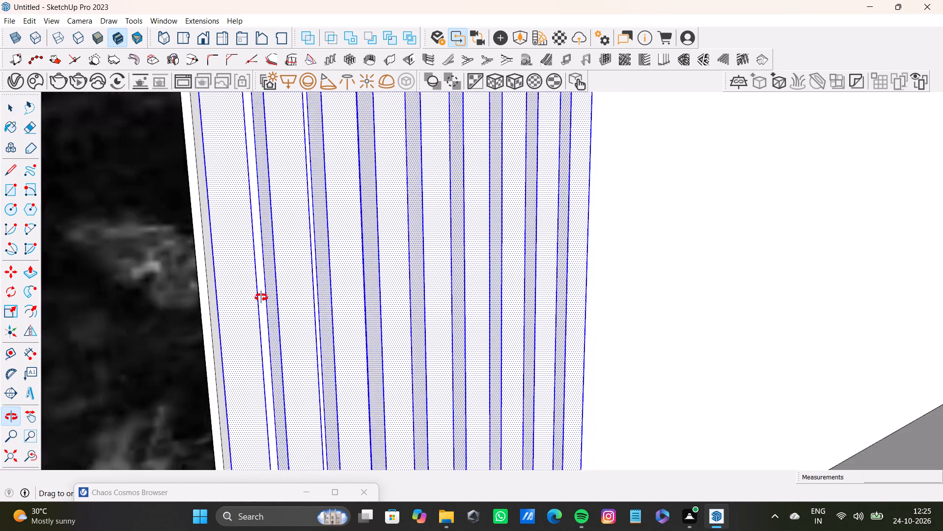
middle_drag(261, 297, 233, 319)
scroll(231, 316, up, 6)
middle_drag(230, 316, 299, 314)
shift+scroll(281, 315, up, 4)
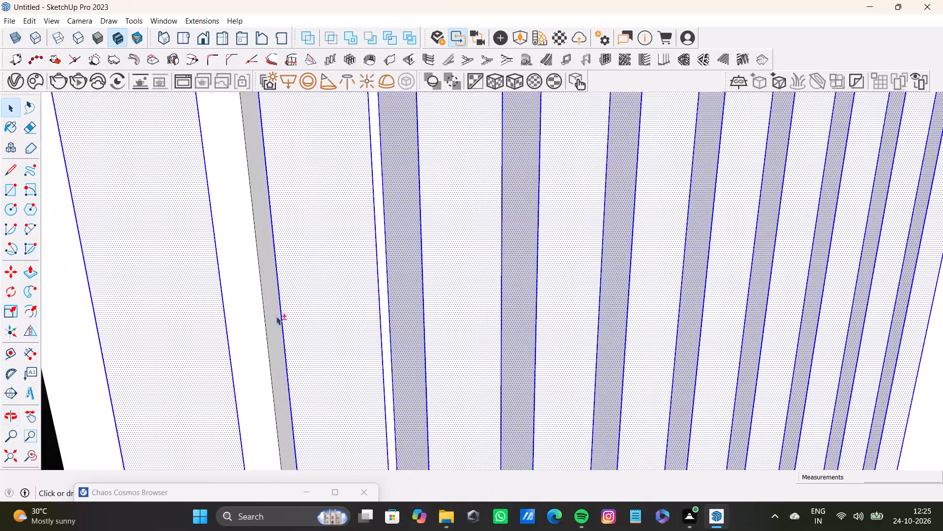
shift+double_click(276, 316)
shift+middle_drag(200, 320, 278, 318)
scroll(165, 301, up, 7)
middle_drag(169, 296, 184, 296)
shift+double_click(197, 299)
shift+scroll(198, 299, down, 5)
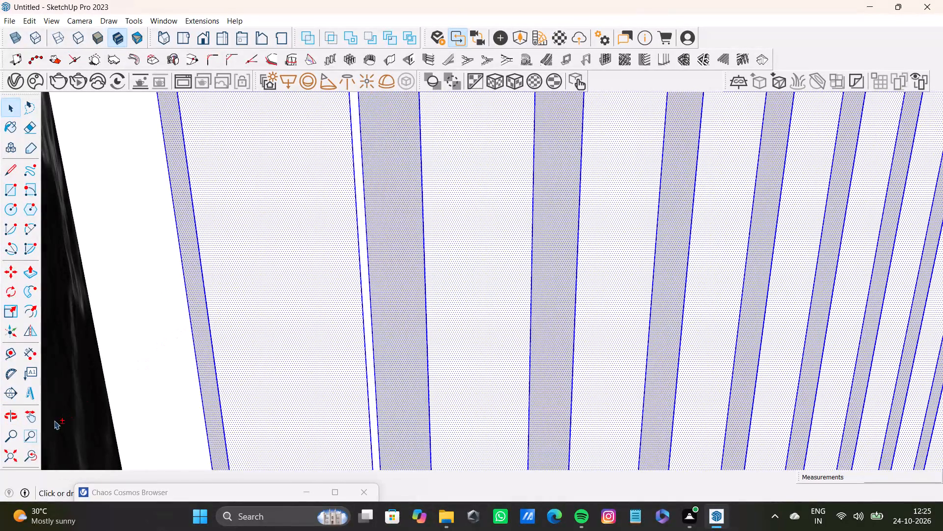
Add the front and visible side faces of the right fluted panel's slats nearest the curved band to the selection.
shift+click(25, 453)
shift+click(8, 457)
shift+middle_drag(548, 172, 430, 200)
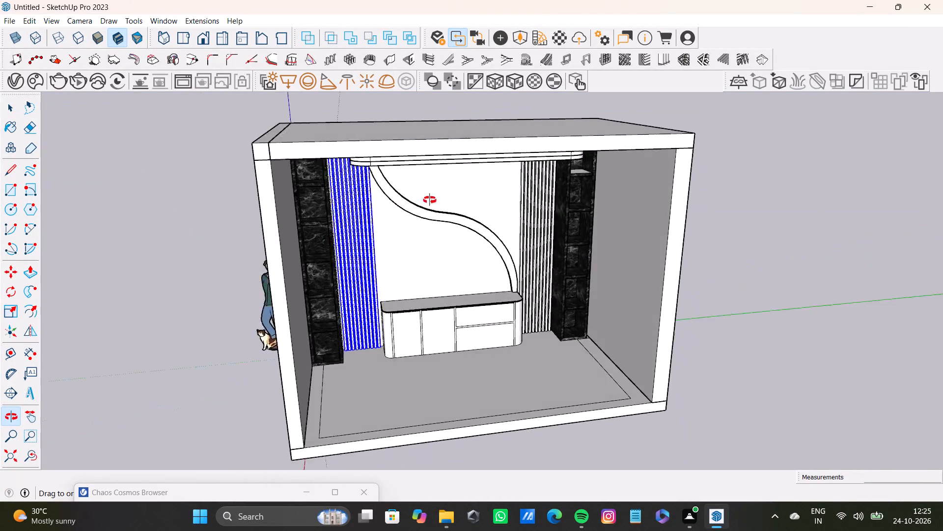
shift+middle_drag(430, 200, 376, 195)
scroll(396, 207, up, 8)
shift+middle_drag(600, 305, 542, 280)
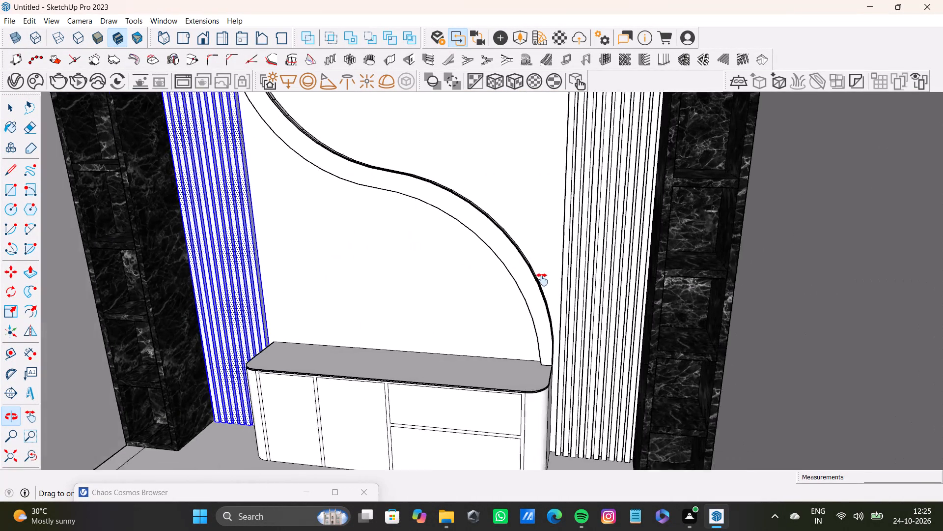
shift+middle_drag(542, 280, 481, 259)
shift+scroll(474, 262, up, 14)
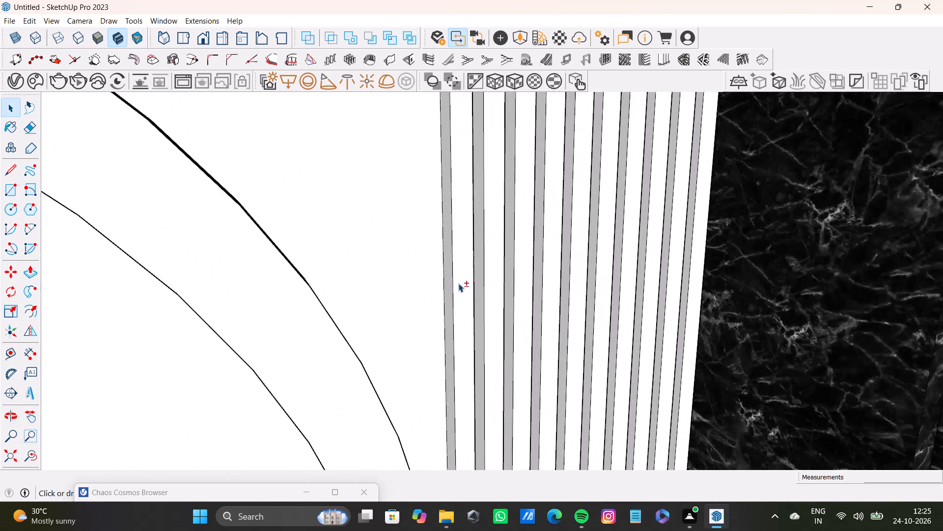
shift+double_click(448, 296)
shift+double_click(460, 298)
shift+scroll(482, 311, up, 4)
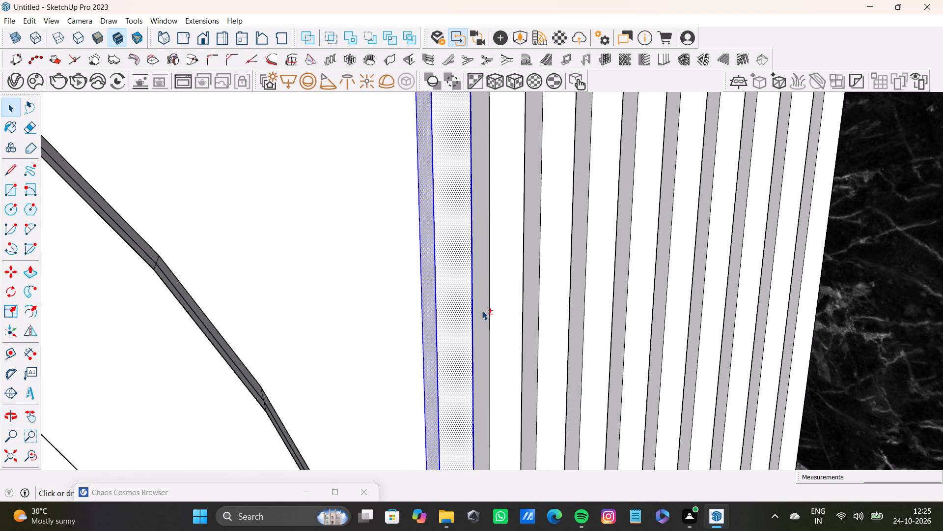
shift+double_click(482, 311)
shift+double_click(496, 314)
shift+double_click(531, 317)
shift+double_click(551, 321)
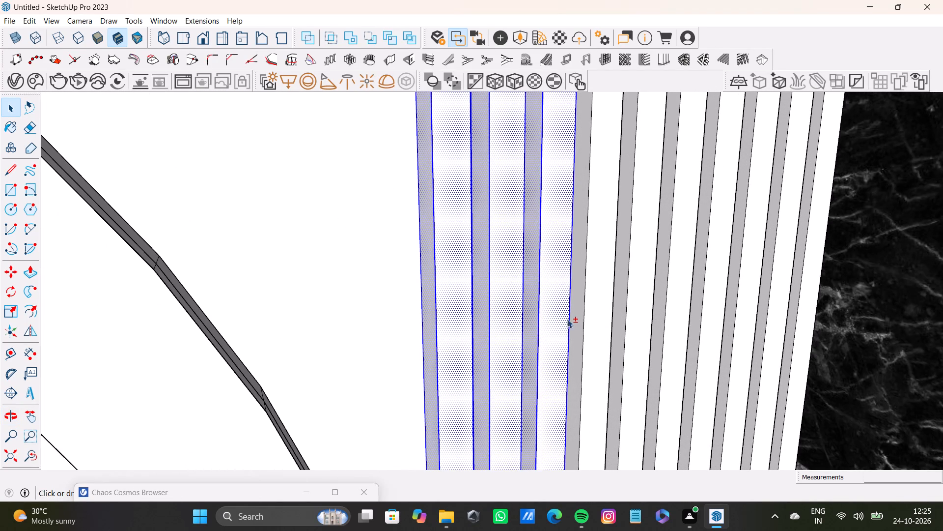
Add the front and visible side faces of the right fluted panel's middle slats to the selection.
shift+double_click(575, 322)
shift+double_click(589, 325)
shift+double_click(578, 331)
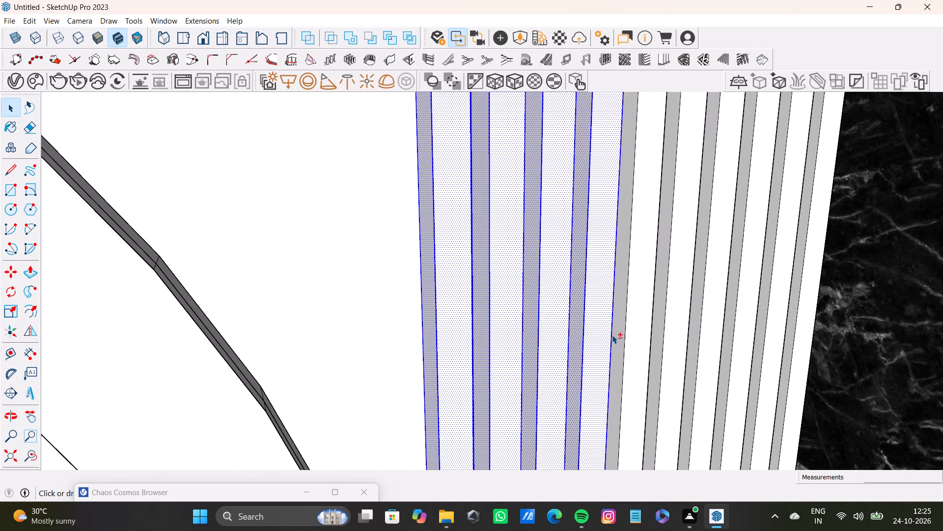
shift+double_click(619, 340)
shift+click(627, 340)
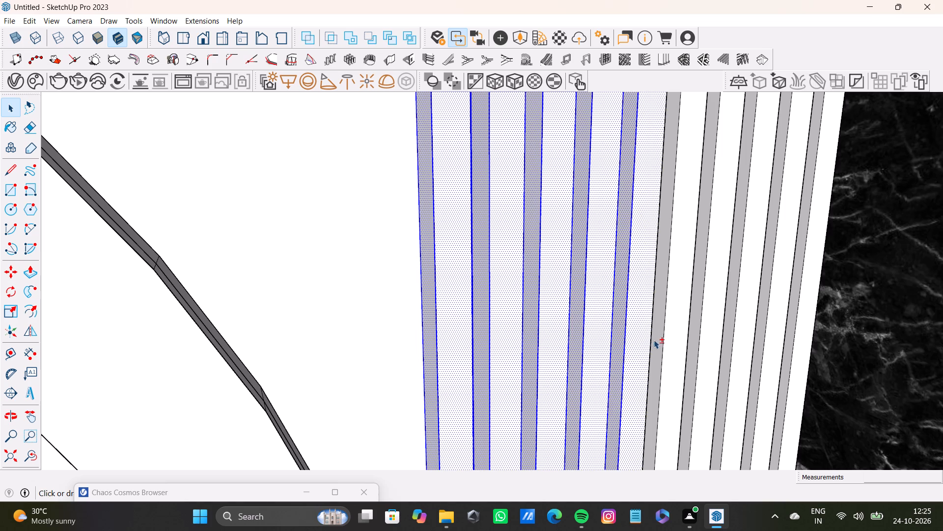
shift+double_click(658, 340)
shift+double_click(666, 341)
Add the right fluted panel's remaining front and same-side slat faces, up to the black marble shelf unit, to the selection.
shift+middle_drag(679, 339, 527, 341)
shift+scroll(540, 337, up, 3)
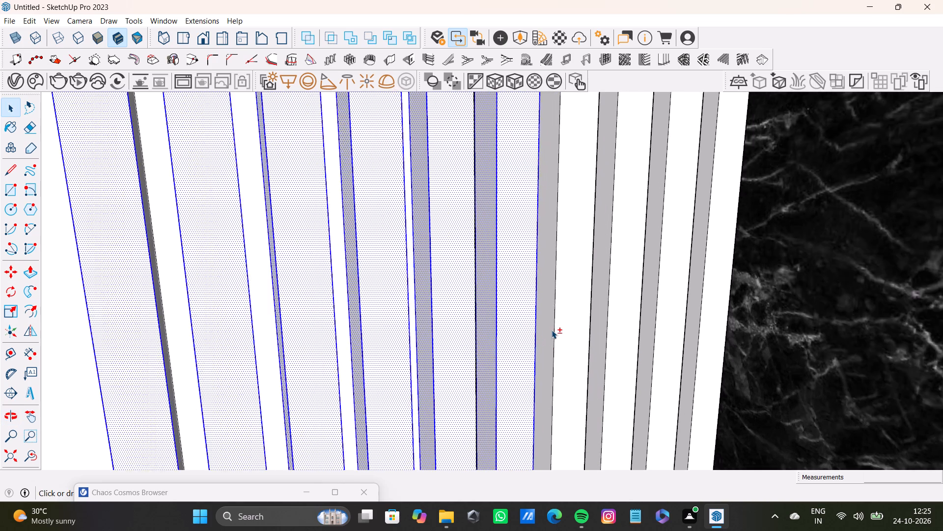
shift+scroll(552, 330, up, 2)
shift+double_click(552, 330)
shift+double_click(569, 329)
shift+double_click(613, 330)
shift+double_click(628, 331)
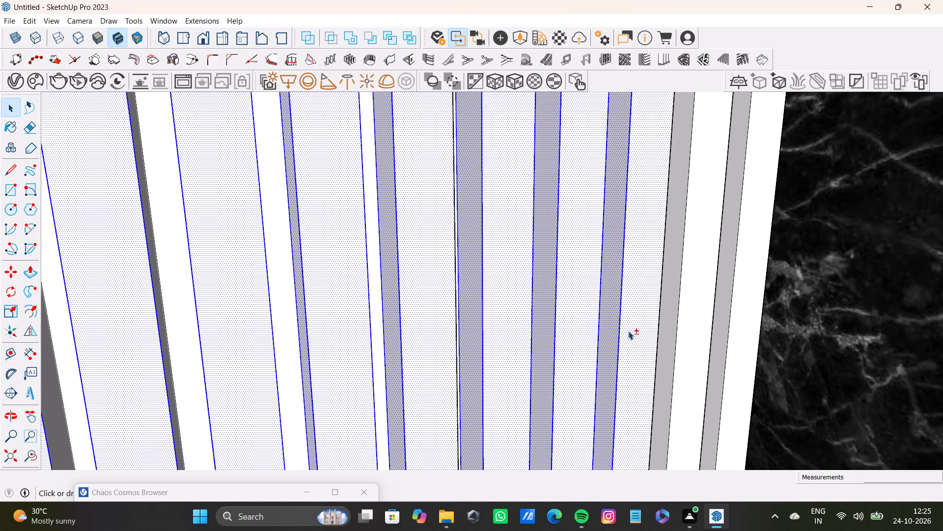
shift+double_click(671, 333)
shift+double_click(690, 336)
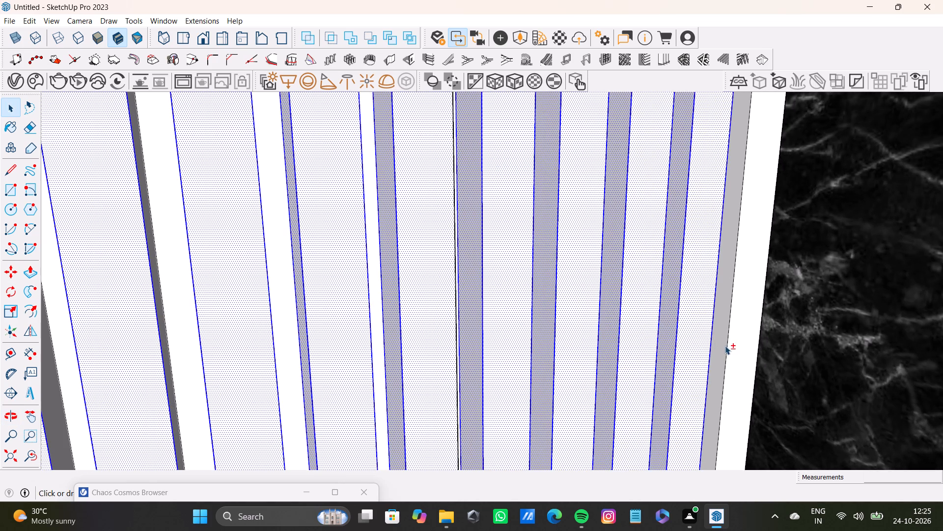
shift+double_click(725, 346)
shift+double_click(743, 348)
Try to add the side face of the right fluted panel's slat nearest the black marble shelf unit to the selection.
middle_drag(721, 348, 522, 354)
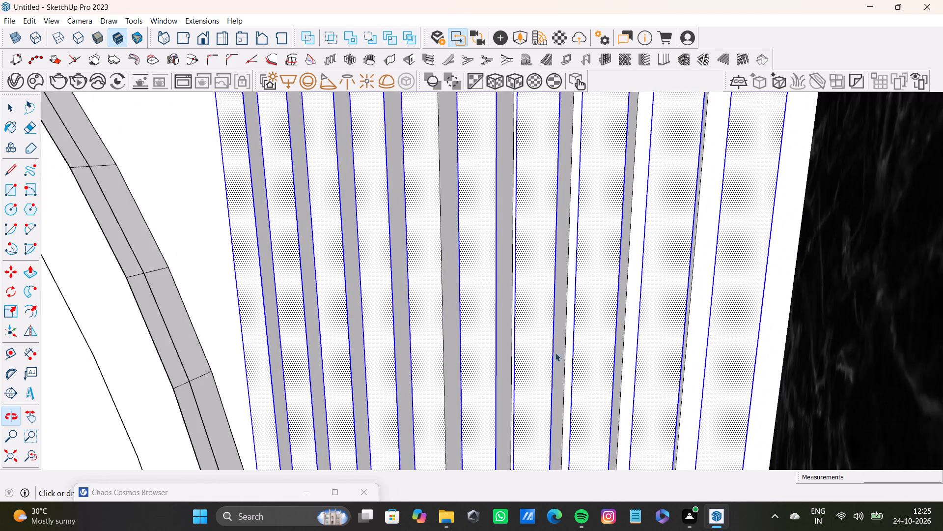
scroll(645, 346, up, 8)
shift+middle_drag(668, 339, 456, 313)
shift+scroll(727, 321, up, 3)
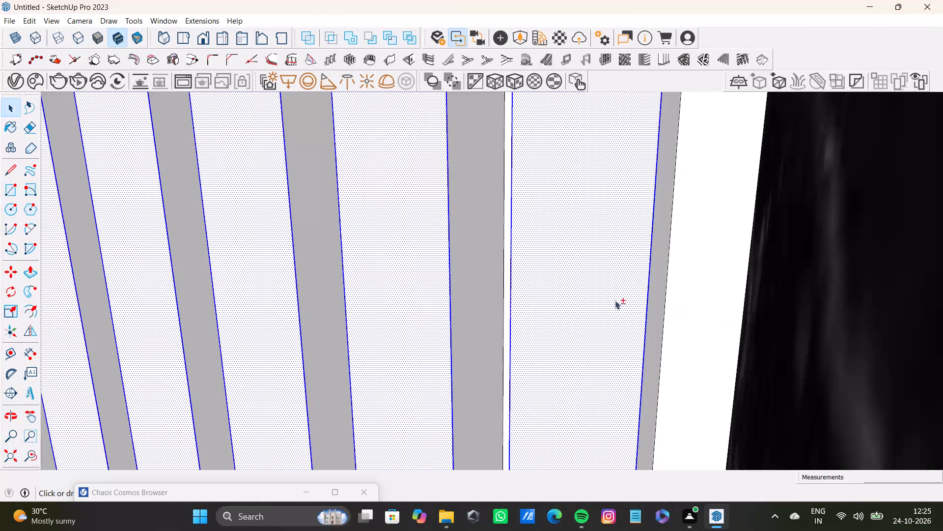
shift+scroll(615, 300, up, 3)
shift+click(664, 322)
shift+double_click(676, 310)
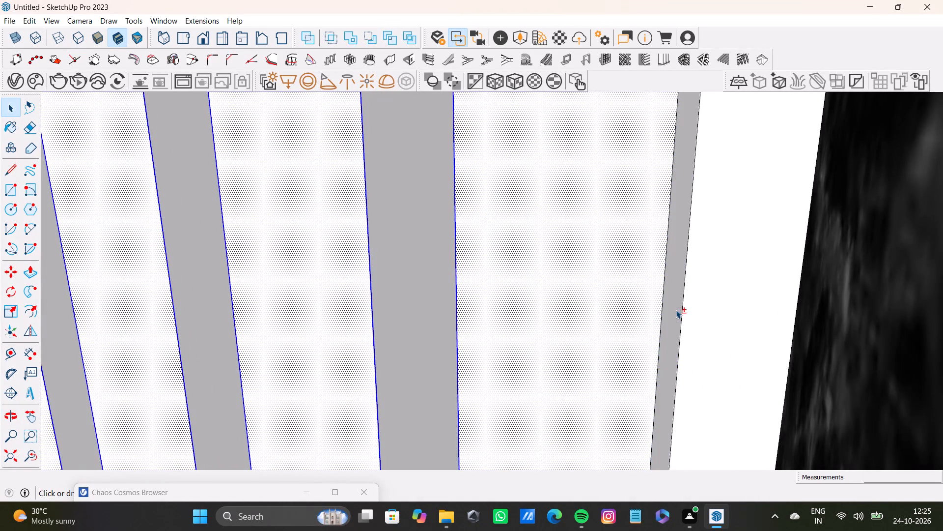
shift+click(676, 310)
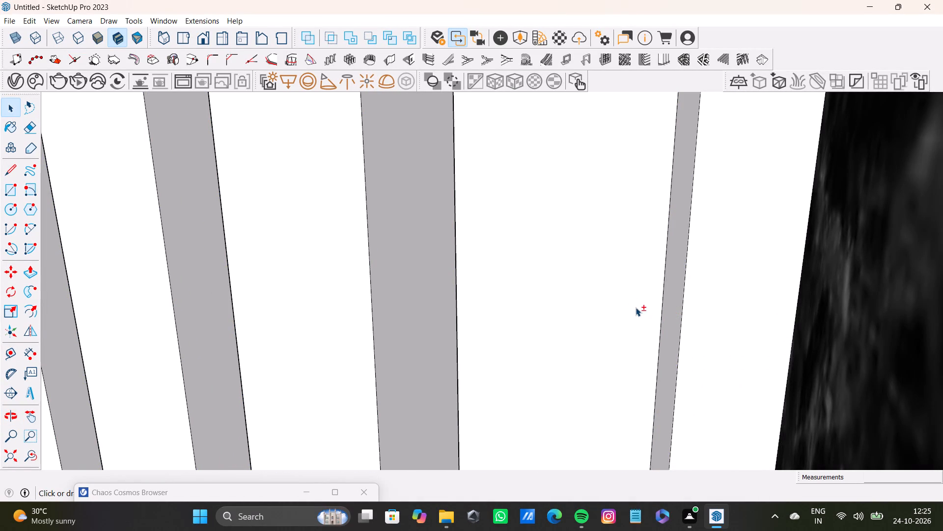
Start a new selection with the front and side faces of the right fluted panel's two slats nearest the black marble shelf unit.
shift+double_click(631, 304)
shift+double_click(672, 317)
shift+scroll(564, 310, down, 13)
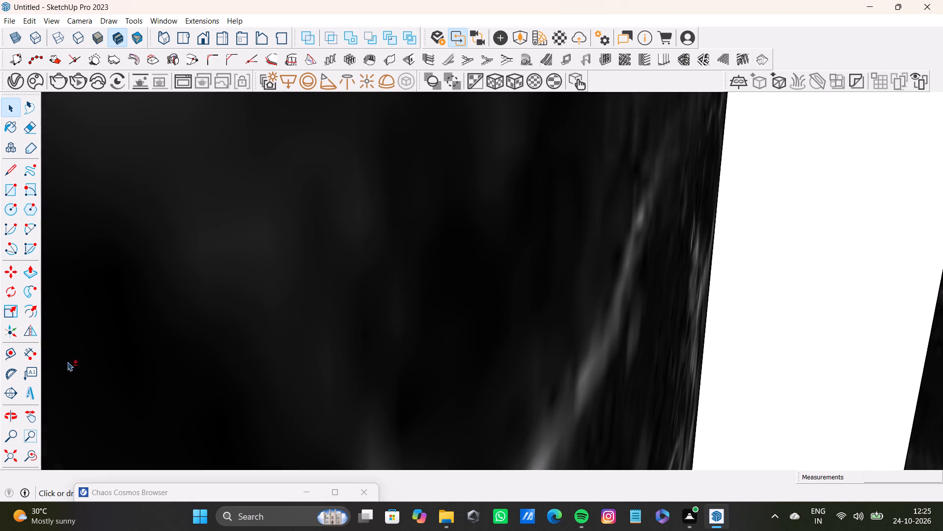
shift+click(14, 455)
middle_drag(293, 333, 473, 326)
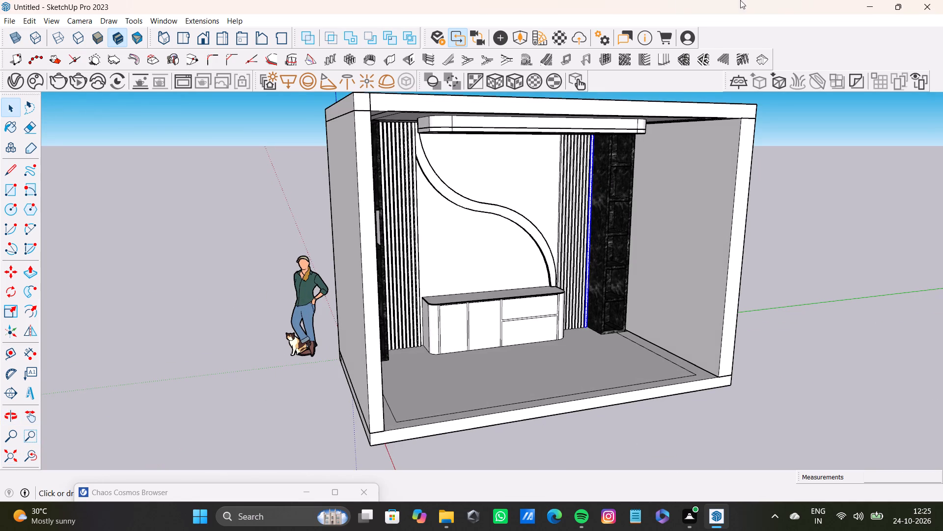
scroll(607, 228, up, 20)
scroll(607, 228, up, 3)
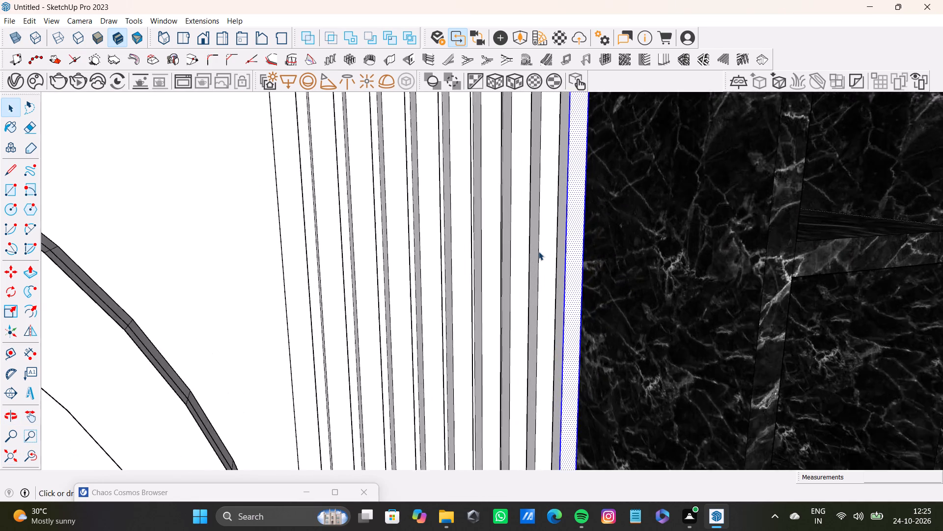
scroll(538, 251, up, 2)
middle_drag(557, 241, 571, 253)
shift+scroll(571, 242, up, 7)
shift+double_click(565, 245)
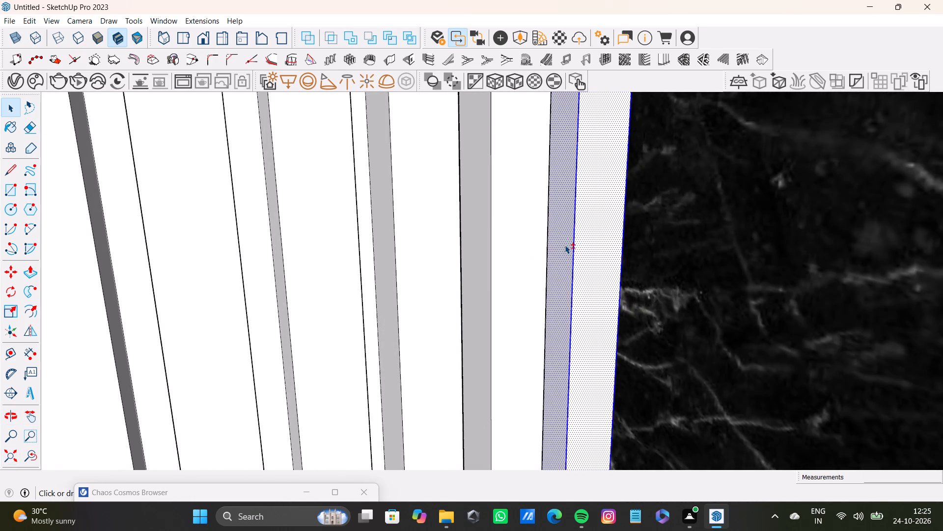
shift+click(510, 268)
shift+drag(510, 268, 499, 273)
shift+double_click(479, 281)
scroll(559, 275, up, 1)
middle_drag(559, 275, 491, 299)
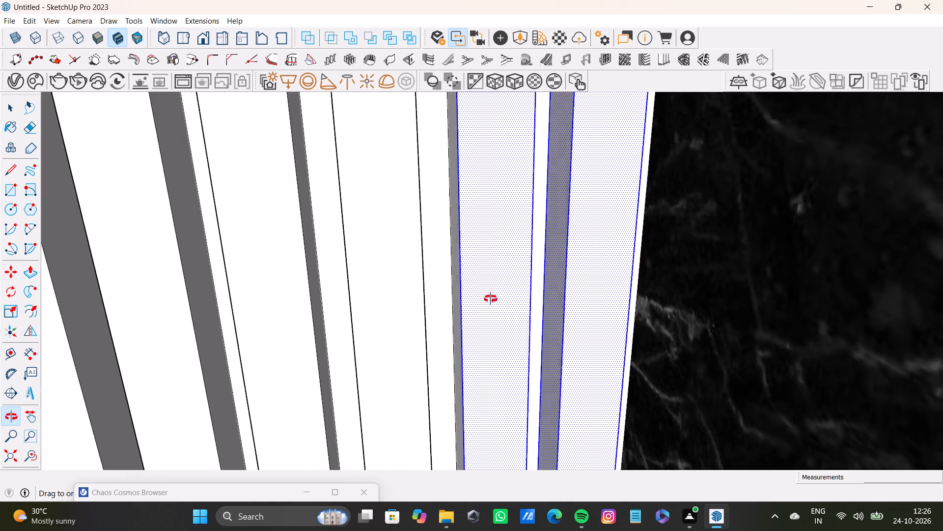
middle_drag(491, 299, 418, 305)
shift+scroll(563, 280, up, 7)
shift+double_click(484, 294)
Add the second slat's remaining side face and the third slat's front and both side faces to the right fluted panel selection.
shift+scroll(472, 305, down, 2)
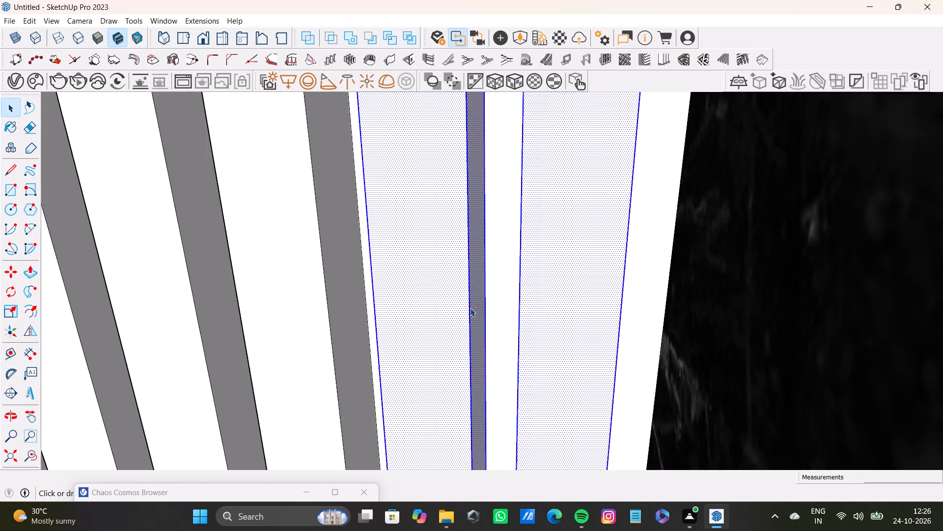
shift+scroll(470, 308, down, 12)
middle_click(470, 309)
middle_drag(469, 311, 585, 306)
scroll(421, 307, up, 4)
shift+middle_drag(398, 313, 506, 323)
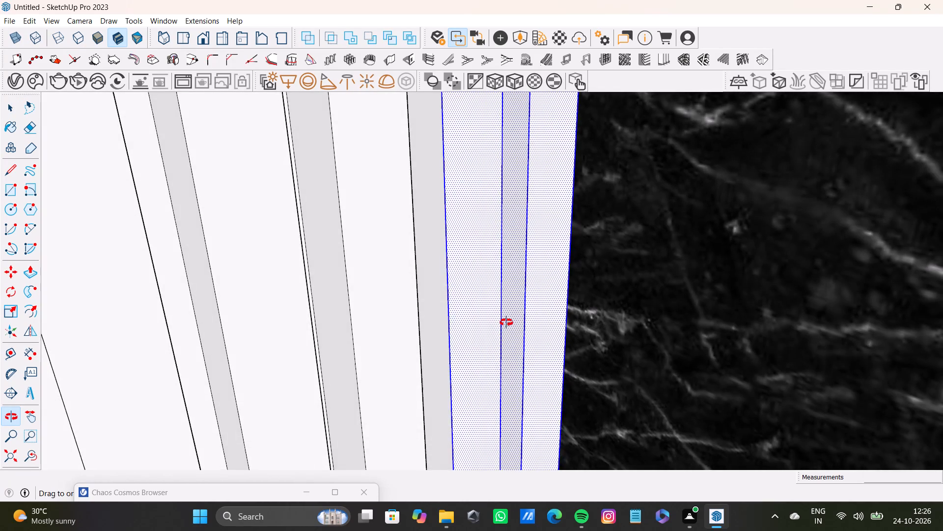
shift+middle_drag(506, 323, 504, 324)
shift+double_click(440, 341)
shift+double_click(388, 357)
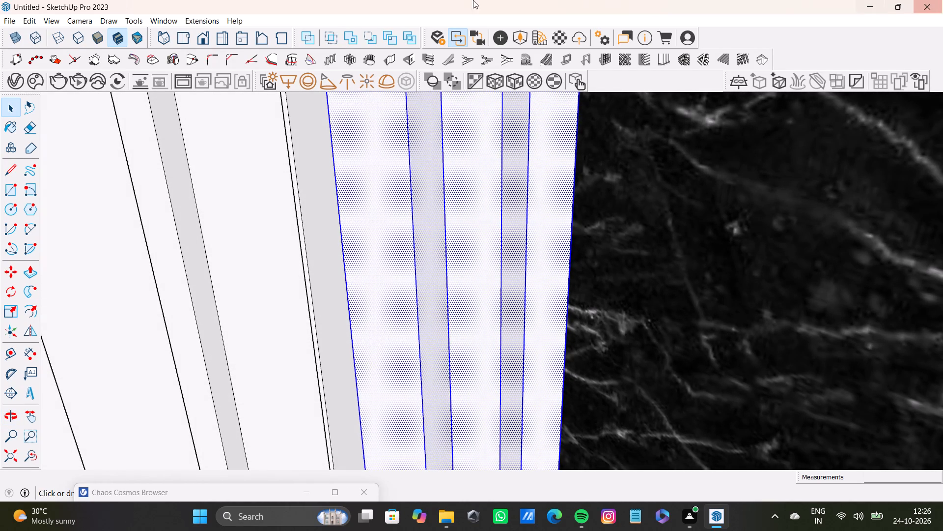
shift+double_click(346, 387)
shift+middle_drag(394, 383, 277, 394)
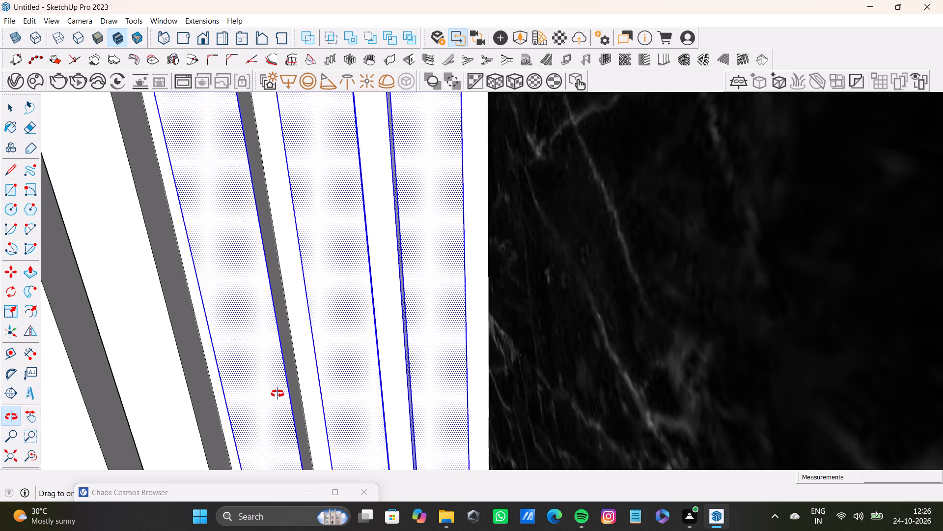
shift+middle_drag(277, 394, 415, 401)
shift+scroll(505, 413, up, 5)
shift+click(502, 407)
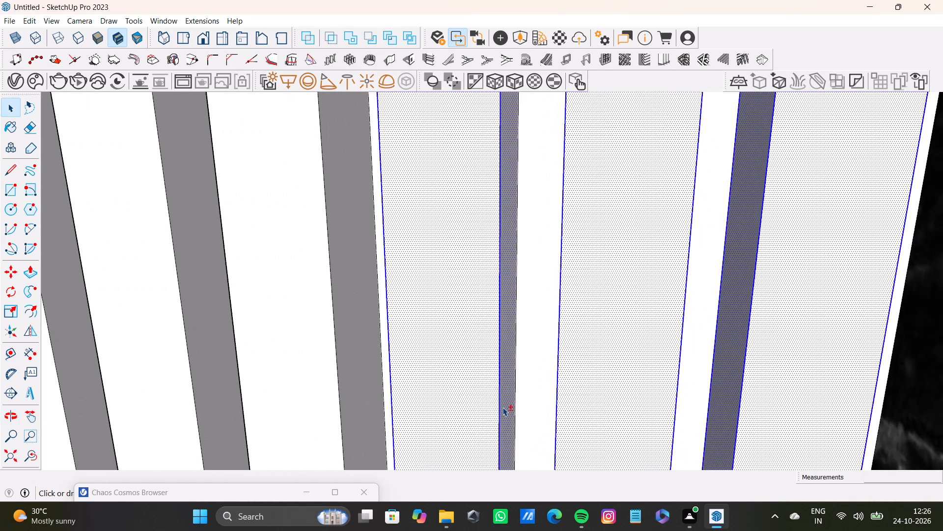
Add the front and side faces of the right fluted panel's fourth and fifth slats from the marble shelf unit to the selection.
shift+double_click(349, 401)
shift+double_click(311, 401)
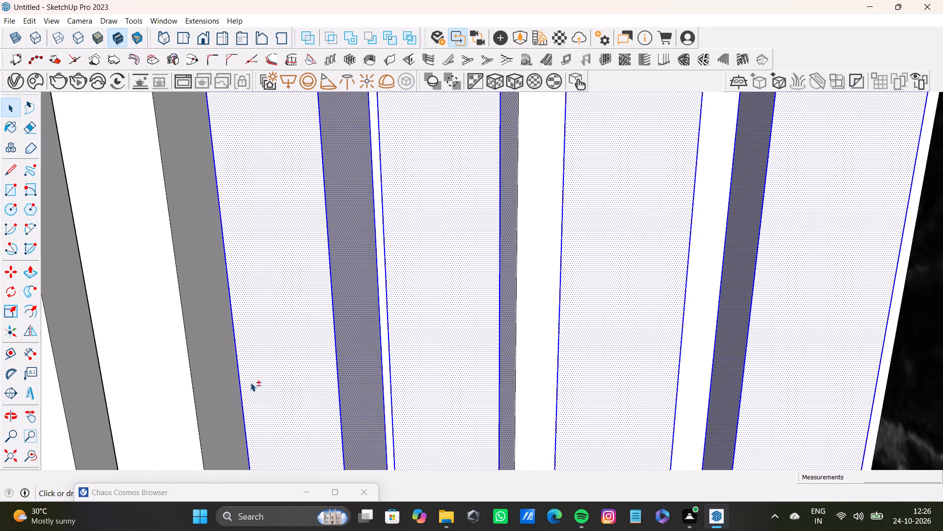
shift+middle_drag(252, 381, 514, 383)
shift+double_click(456, 382)
shift+double_click(413, 399)
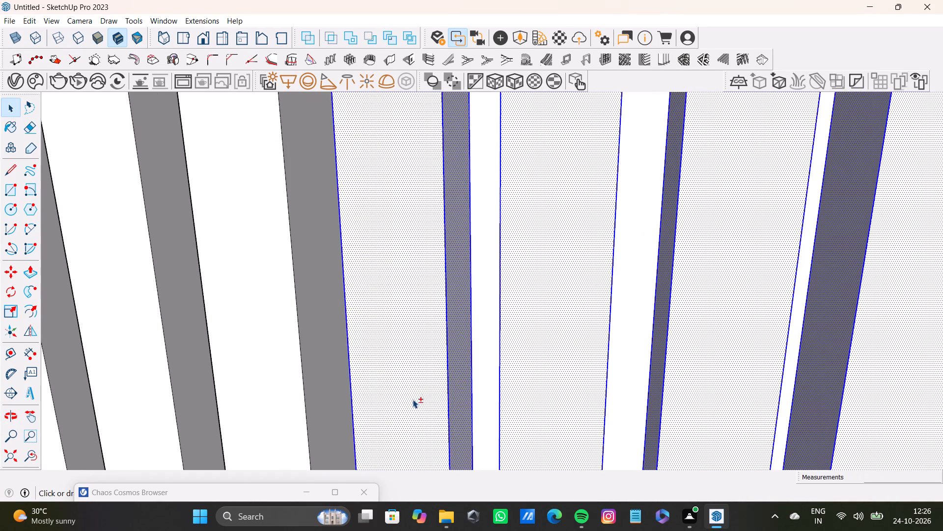
shift+middle_drag(413, 400, 650, 432)
shift+double_click(533, 340)
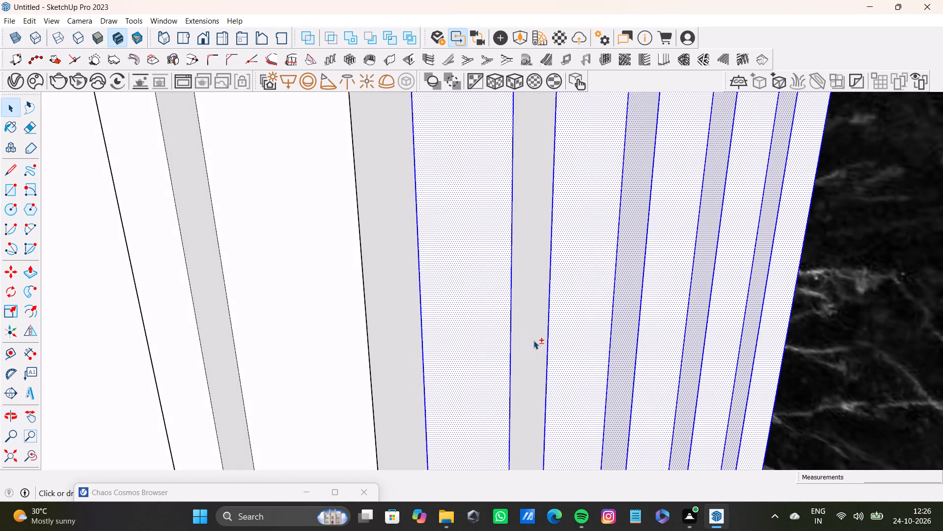
shift+double_click(393, 337)
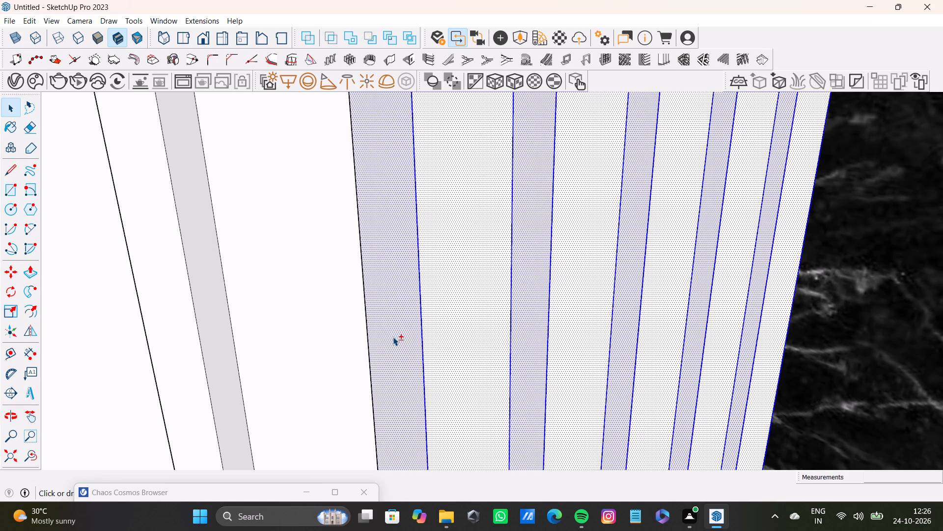
Add the front and both side faces of the right fluted panel's sixth slat from the marble shelf unit to the selection.
shift+double_click(311, 363)
shift+double_click(231, 354)
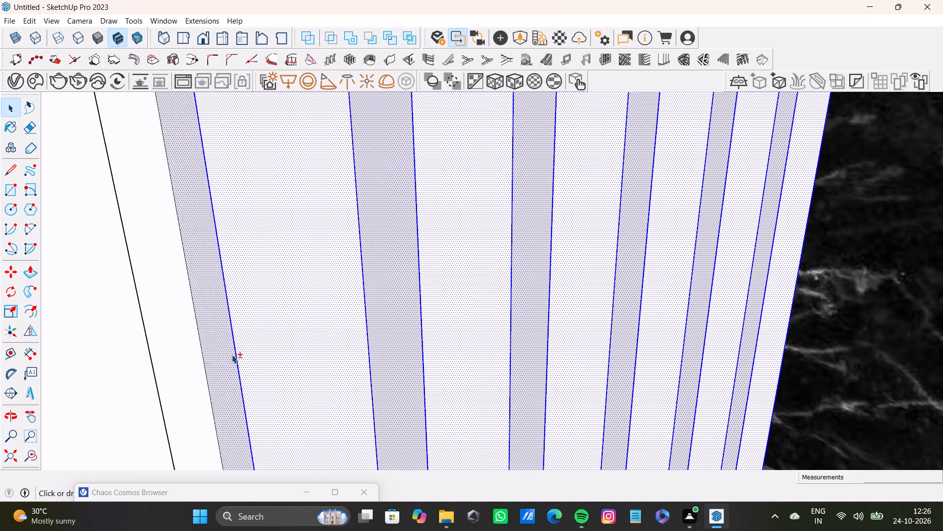
shift+middle_click(373, 370)
shift+double_click(223, 369)
shift+scroll(240, 370, down, 4)
shift+middle_drag(240, 370, 241, 369)
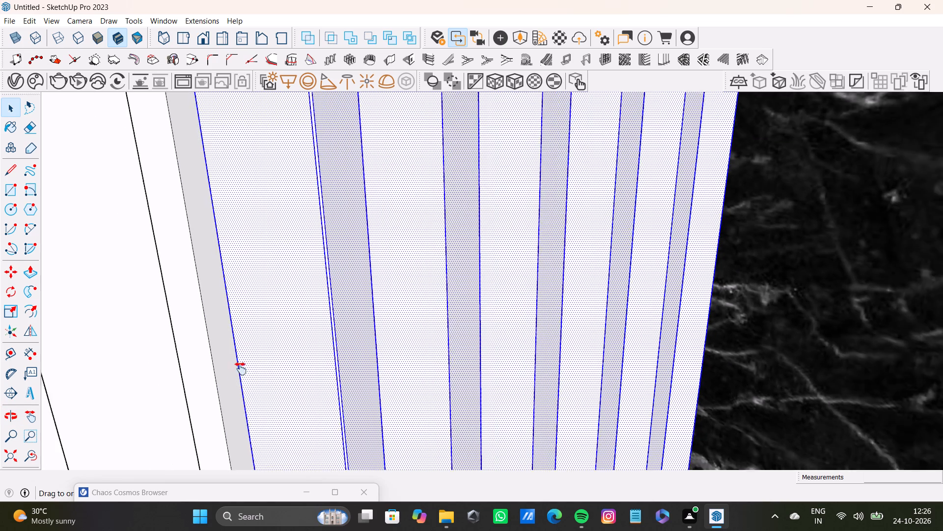
shift+middle_drag(241, 369, 316, 291)
shift+double_click(296, 306)
shift+middle_drag(430, 354, 387, 351)
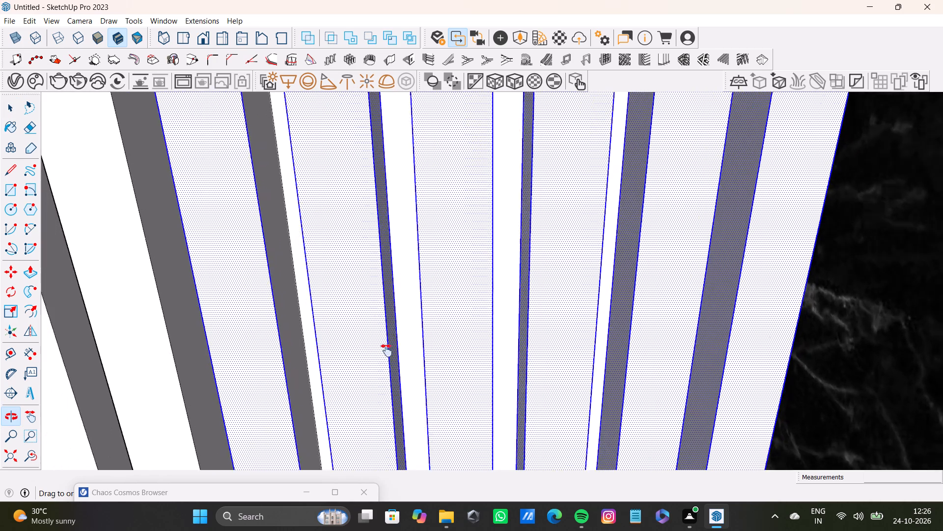
shift+middle_drag(387, 351, 370, 368)
shift+scroll(333, 356, up, 5)
shift+double_click(360, 345)
Add the front and side faces of the right fluted panel's seventh and eighth slats from the marble shelf unit to the selection.
shift+scroll(353, 346, down, 7)
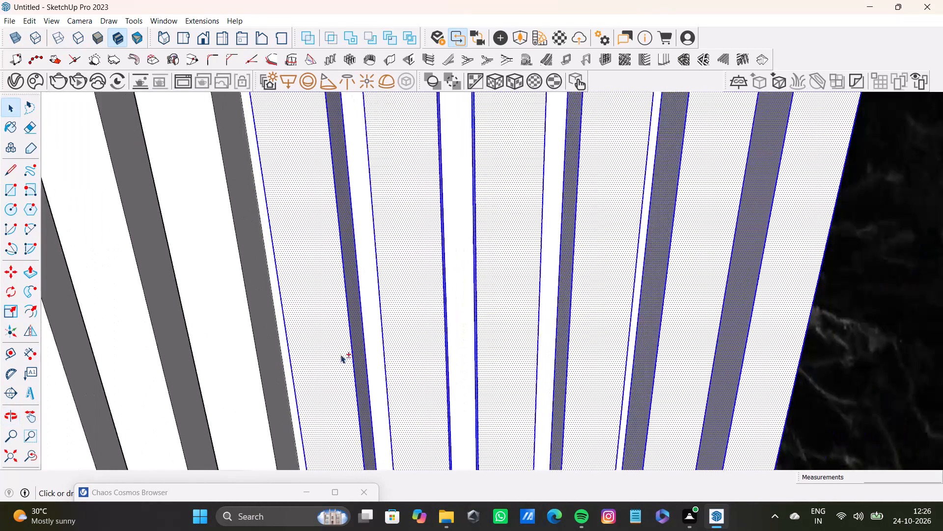
shift+scroll(340, 354, down, 1)
shift+middle_drag(317, 367, 405, 370)
shift+scroll(372, 370, up, 6)
shift+double_click(359, 371)
shift+double_click(325, 384)
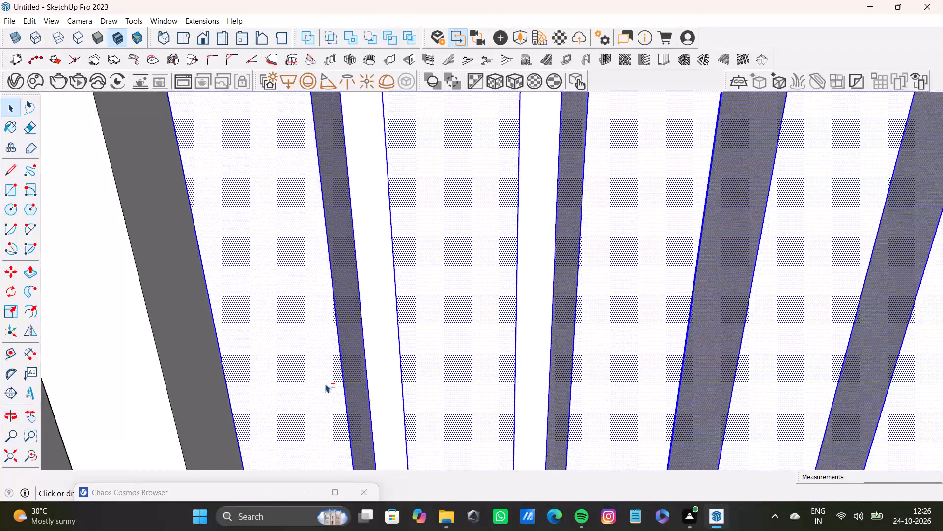
middle_drag(325, 384, 467, 377)
shift+double_click(239, 398)
shift+scroll(244, 397, down, 4)
shift+middle_drag(245, 396, 415, 293)
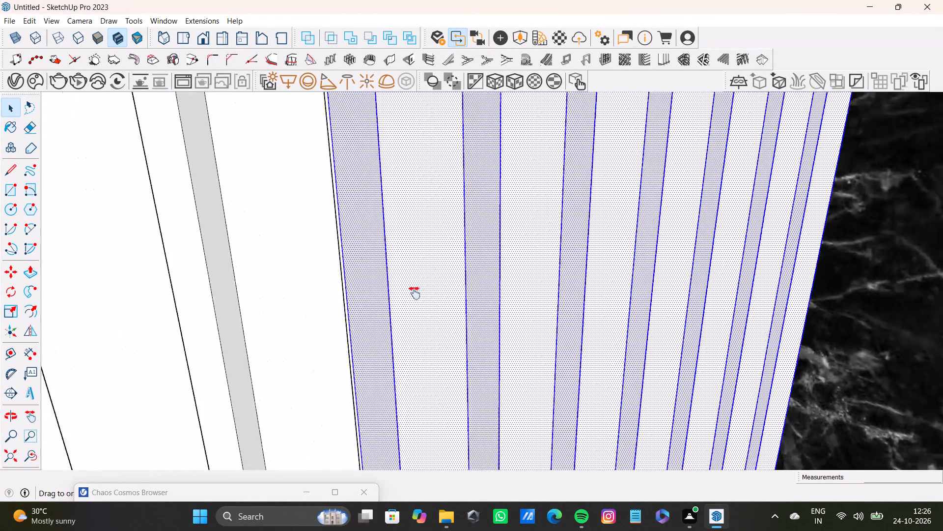
shift+middle_drag(415, 293, 421, 289)
shift+double_click(331, 308)
shift+double_click(260, 347)
shift+double_click(270, 341)
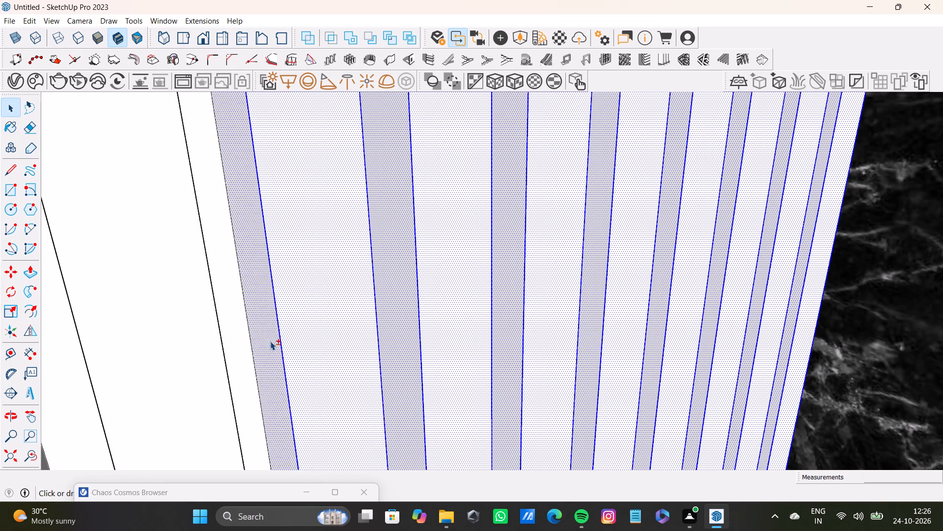
middle_drag(334, 346, 120, 351)
shift+scroll(314, 321, up, 3)
shift+double_click(407, 311)
Add the front and side faces of the right fluted panel's last two slats, nearest the curved band, to the selection.
shift+scroll(388, 308, down, 5)
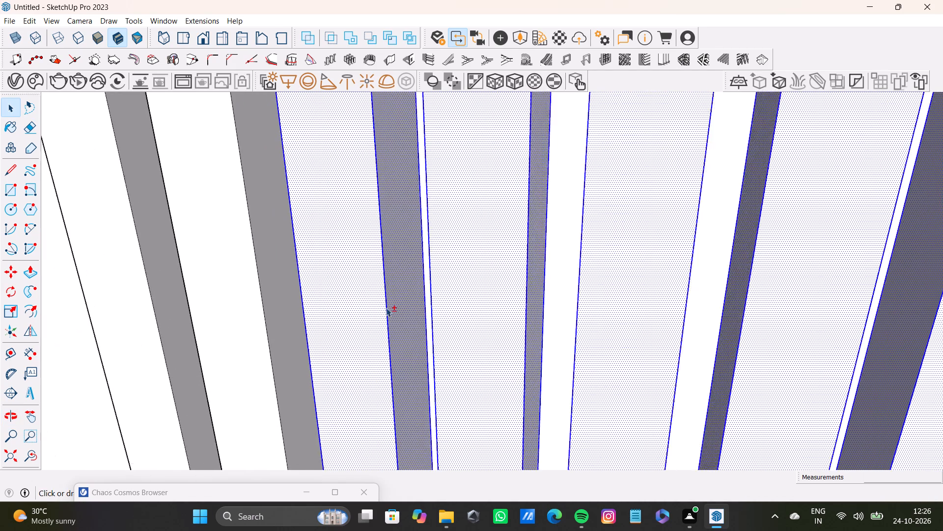
shift+scroll(386, 308, down, 2)
shift+middle_drag(378, 321, 492, 313)
shift+scroll(379, 325, up, 2)
shift+double_click(424, 331)
shift+double_click(378, 350)
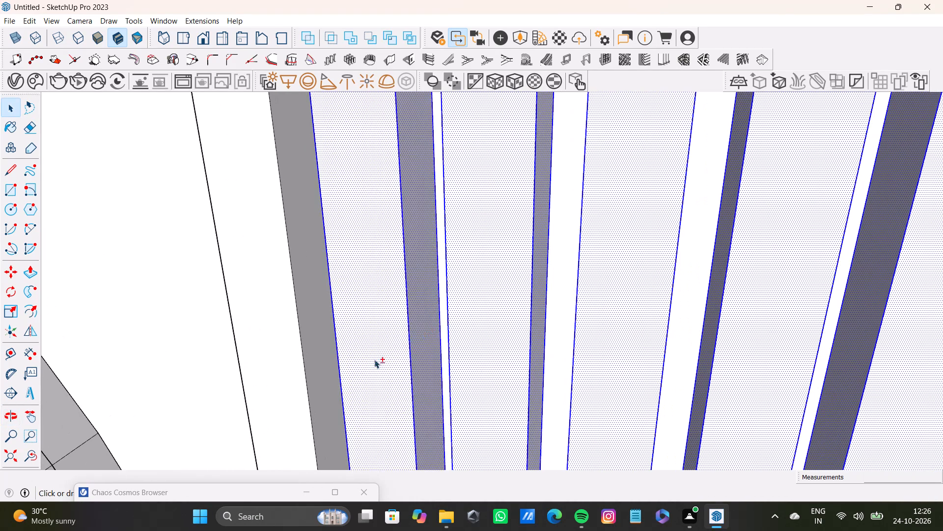
middle_drag(373, 364, 527, 373)
shift+scroll(469, 378, up, 2)
shift+double_click(538, 372)
shift+double_click(459, 396)
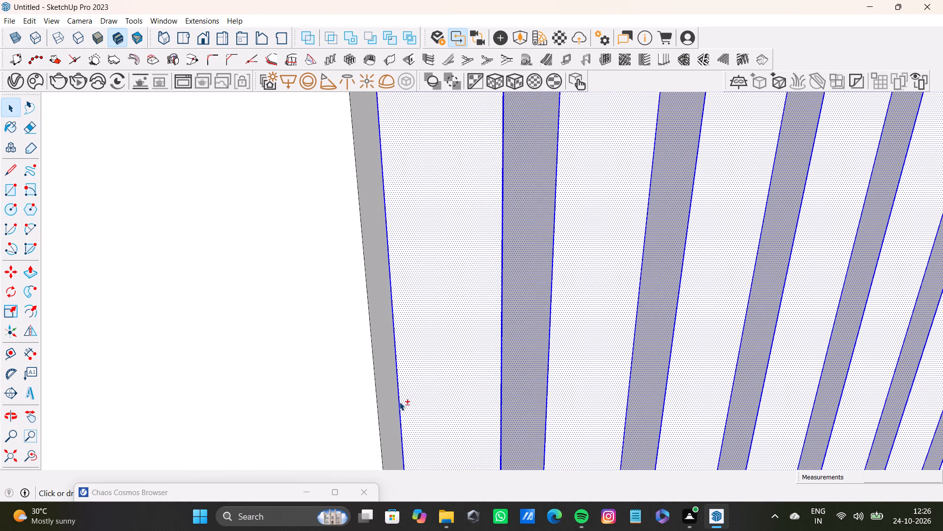
shift+double_click(399, 402)
shift+double_click(391, 406)
shift+double_click(417, 408)
middle_drag(474, 407, 284, 407)
shift+scroll(412, 388, up, 4)
shift+double_click(513, 382)
Add the front and both side faces of the left fluted panel's slat nearest the white centre wall to the selection.
shift+scroll(513, 383, down, 11)
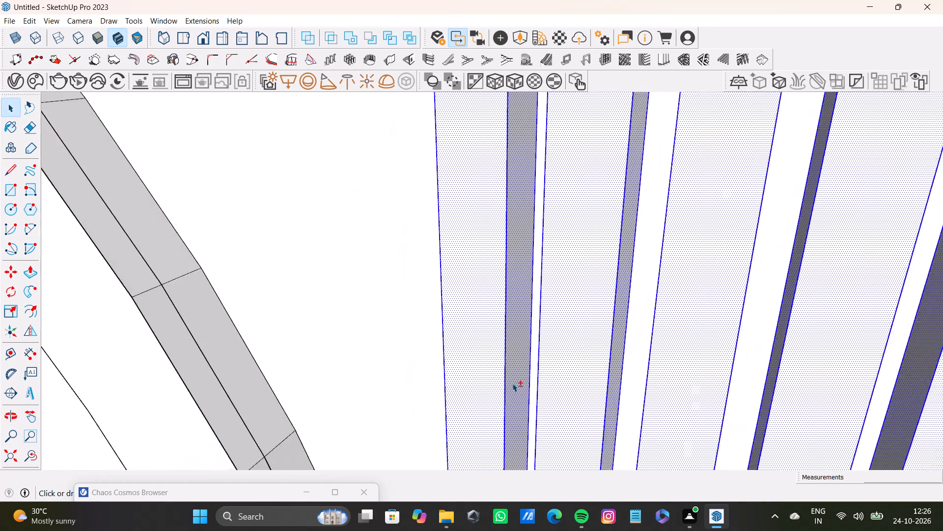
shift+scroll(512, 383, down, 20)
shift+scroll(512, 383, down, 5)
shift+middle_drag(512, 385, 692, 271)
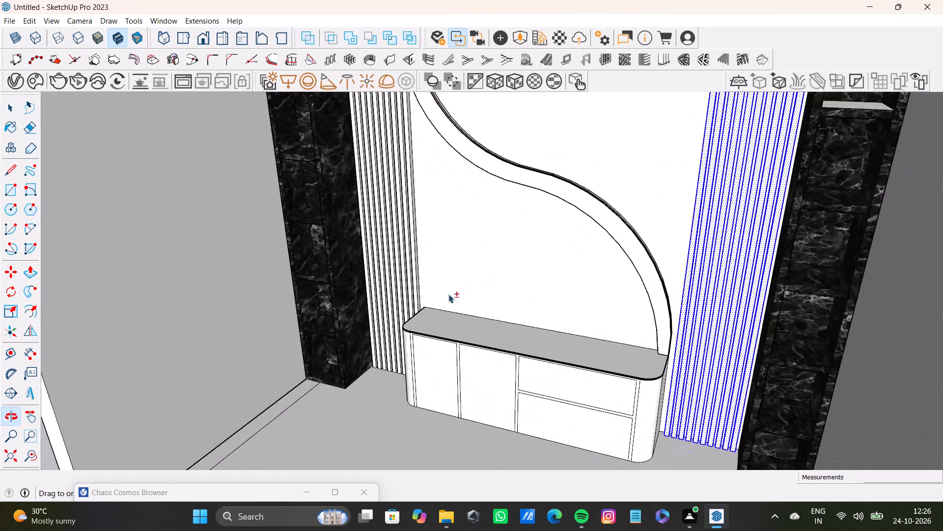
shift+scroll(444, 296, up, 20)
shift+scroll(444, 296, up, 7)
shift+double_click(374, 336)
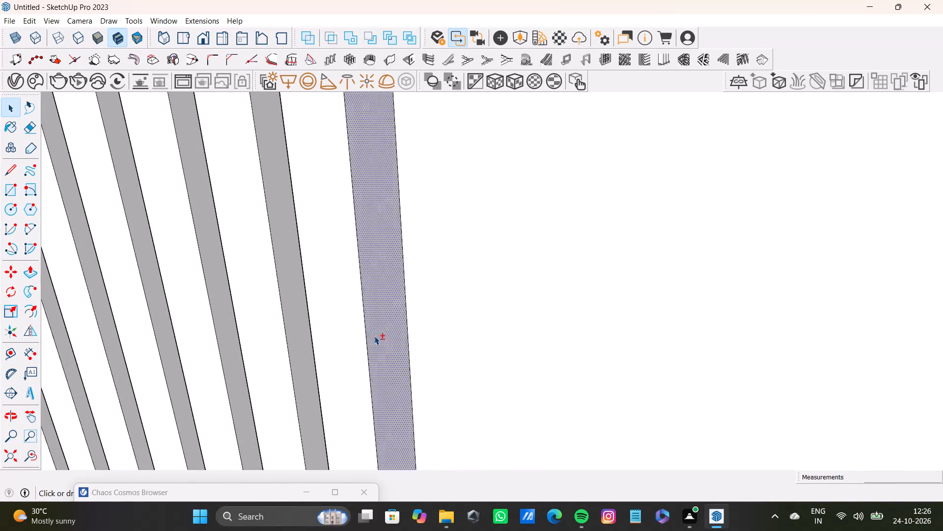
shift+double_click(347, 350)
shift+scroll(345, 373, down, 3)
middle_drag(341, 381, 472, 374)
scroll(396, 367, up, 2)
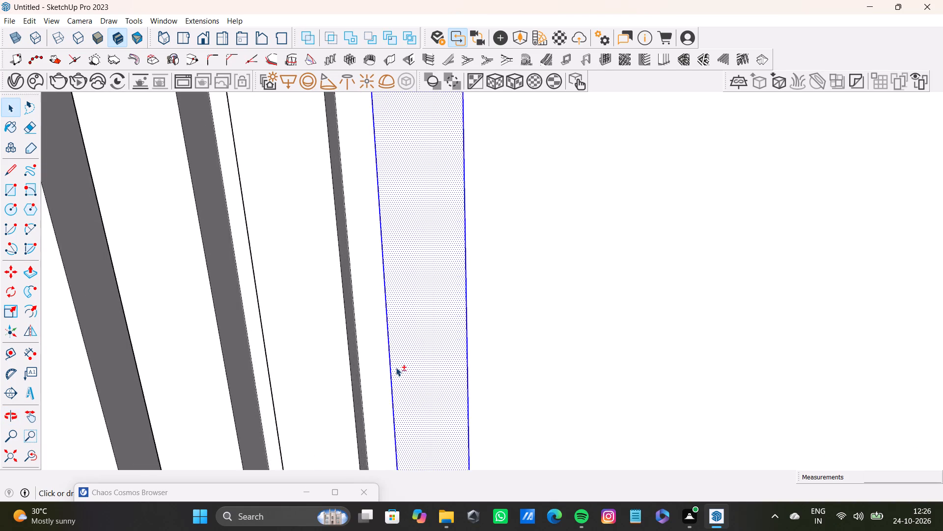
scroll(396, 367, up, 4)
middle_drag(396, 368, 588, 370)
shift+scroll(444, 359, up, 2)
shift+double_click(389, 363)
Add the front and both side faces of the left fluted panel's second slat from the white centre wall to the selection.
shift+scroll(389, 363, down, 4)
shift+middle_drag(386, 369, 466, 280)
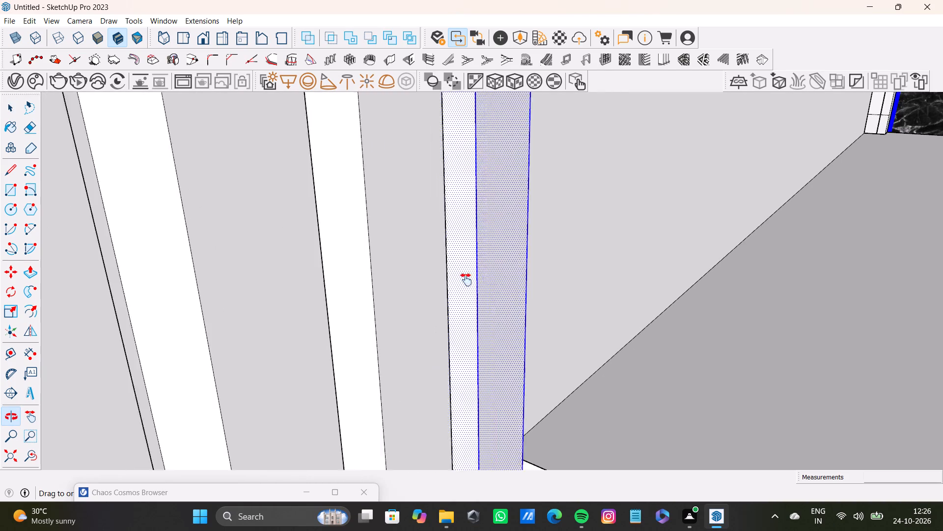
shift+middle_drag(466, 280, 470, 273)
shift+scroll(449, 292, down, 3)
shift+click(427, 315)
shift+drag(427, 315, 421, 318)
shift+click(399, 331)
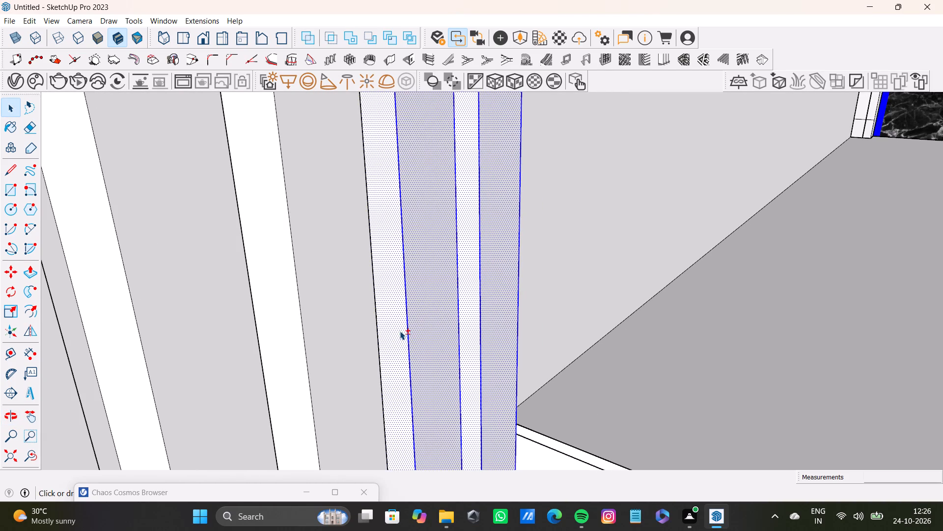
middle_drag(466, 355, 236, 364)
shift+scroll(268, 341, up, 5)
shift+double_click(329, 337)
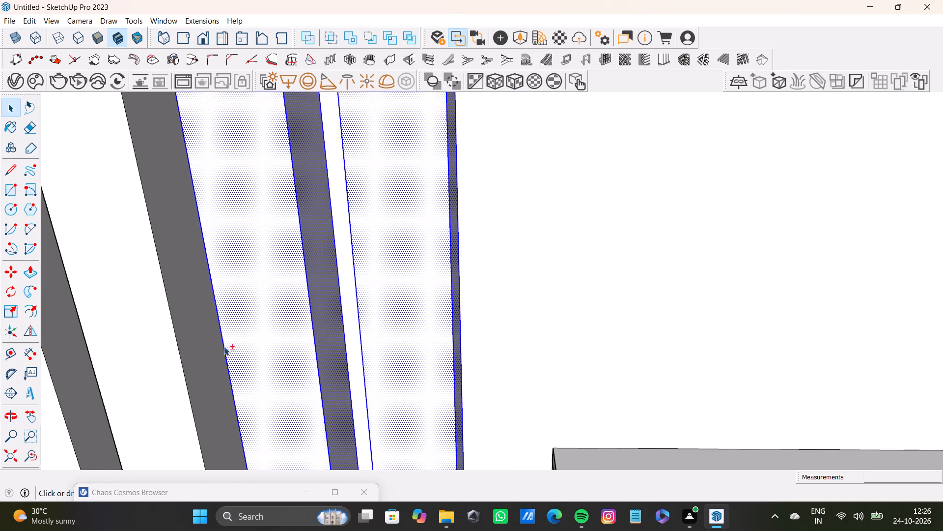
Add the front and both side faces of the left fluted panel's third slat from the white centre wall to the selection.
shift+double_click(201, 354)
shift+double_click(167, 376)
shift+middle_drag(185, 374, 416, 397)
middle_drag(416, 397, 506, 390)
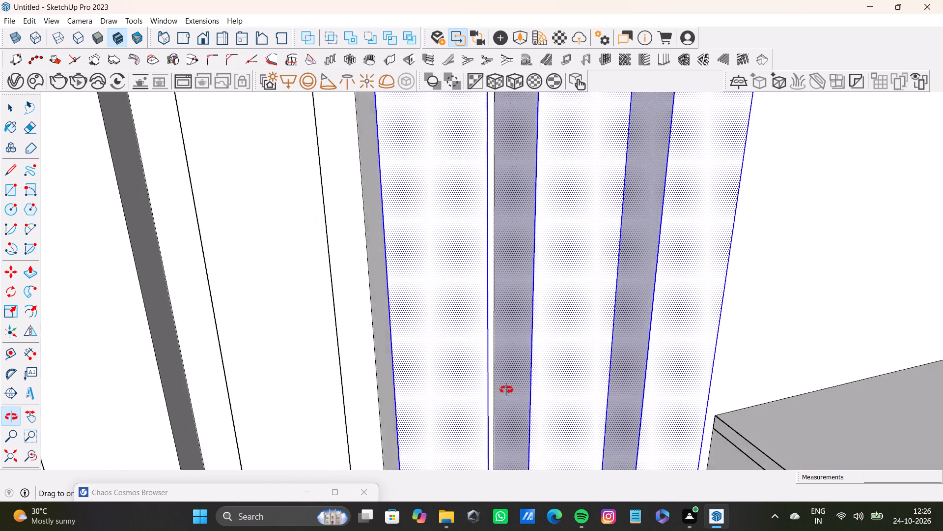
middle_drag(506, 390, 509, 388)
scroll(392, 401, up, 4)
shift+double_click(385, 401)
Add the front and both side faces of the left fluted panel's fourth slat from the white centre wall to the selection.
shift+scroll(381, 404, down, 5)
shift+middle_drag(367, 411, 590, 297)
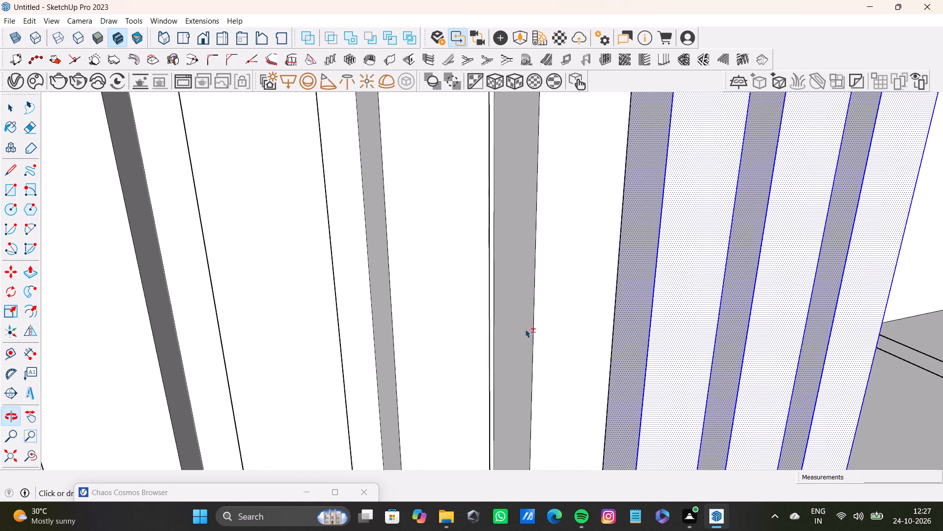
shift+click(521, 343)
shift+click(520, 346)
shift+double_click(542, 358)
shift+double_click(520, 358)
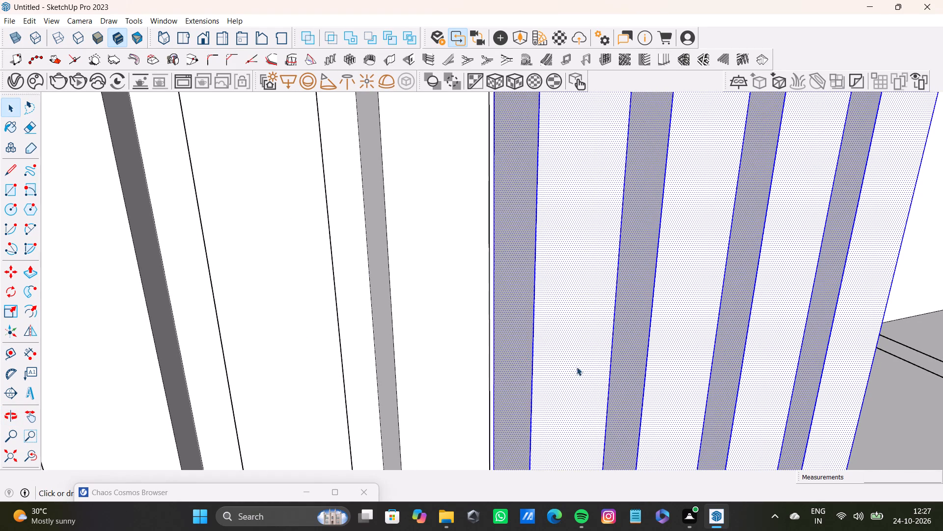
middle_drag(577, 367, 400, 379)
shift+double_click(400, 365)
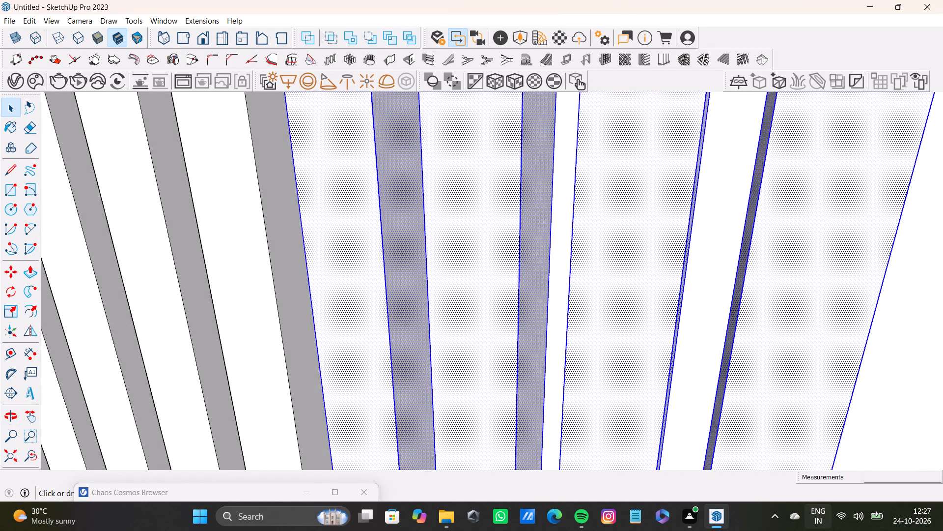
Add the front and both side faces of the left fluted panel's fifth slat from the white centre wall to the selection.
shift+double_click(284, 295)
shift+double_click(253, 313)
shift+middle_drag(253, 330, 474, 366)
shift+scroll(406, 368, up, 3)
shift+scroll(296, 337, down, 3)
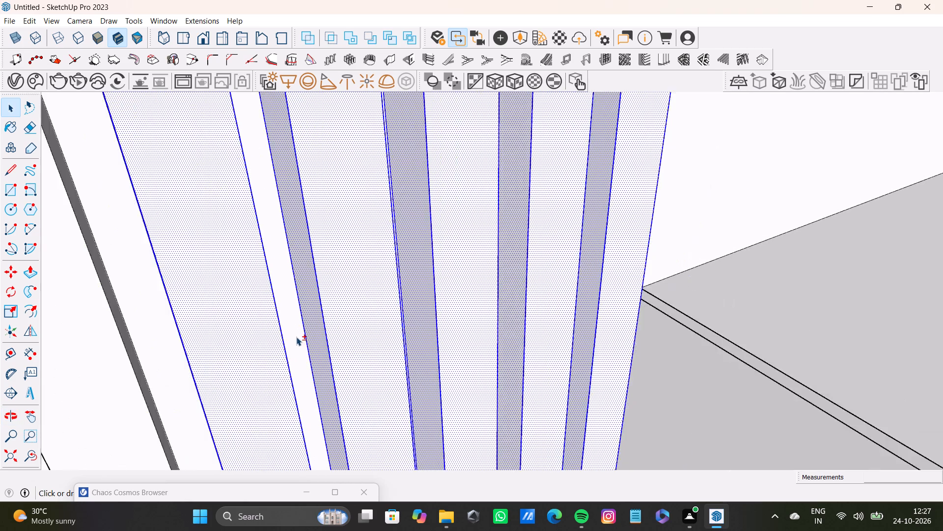
shift+scroll(296, 337, down, 10)
shift+middle_drag(292, 345, 333, 324)
shift+scroll(305, 338, up, 6)
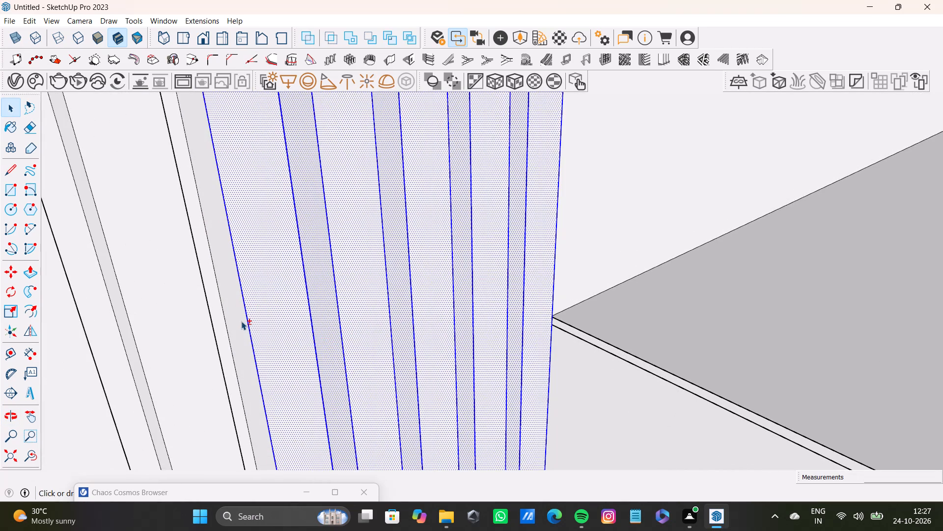
shift+double_click(241, 321)
Add the front and both side faces of the left fluted panel's sixth slat from the white centre wall to the selection.
shift+double_click(191, 344)
shift+double_click(143, 393)
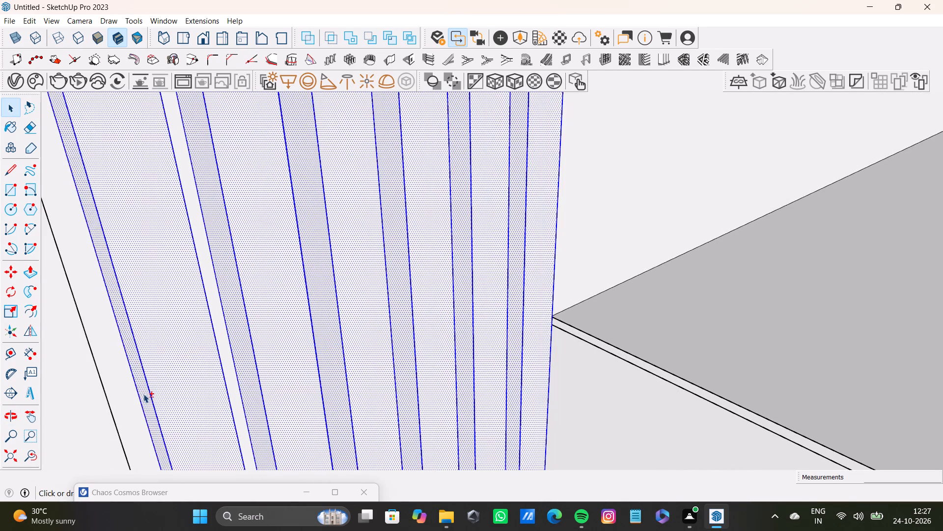
middle_drag(235, 401, 32, 395)
shift+scroll(139, 340, up, 6)
shift+double_click(208, 331)
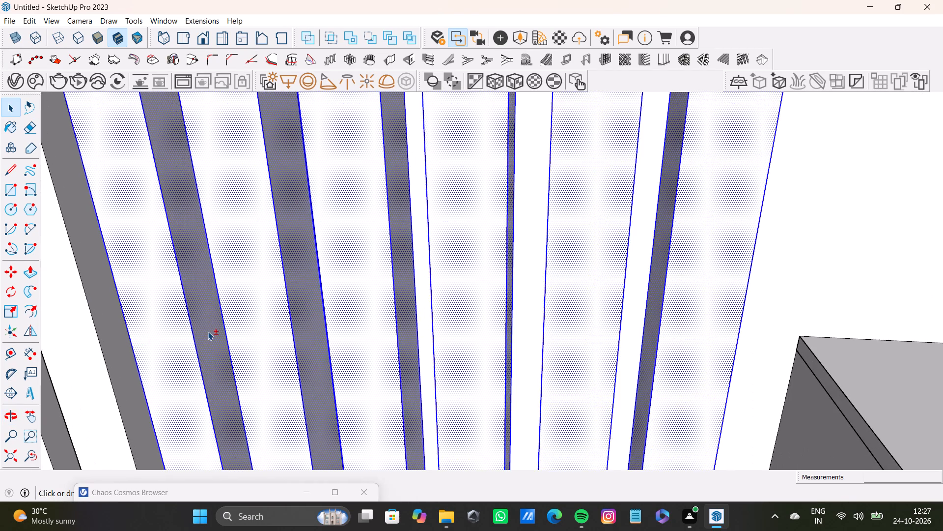
Add the front and both side faces of the left fluted panel's seventh slat from the white centre wall to the selection.
shift+scroll(208, 331, down, 14)
shift+scroll(133, 322, up, 8)
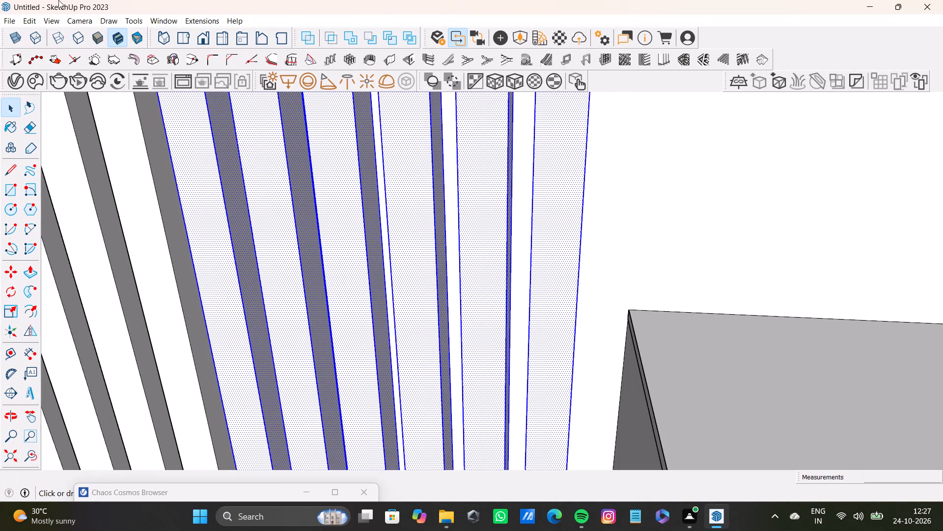
shift+scroll(235, 289, up, 4)
shift+middle_drag(205, 306, 344, 310)
shift+scroll(333, 315, up, 3)
shift+double_click(308, 328)
shift+double_click(262, 347)
shift+middle_drag(263, 356, 263, 357)
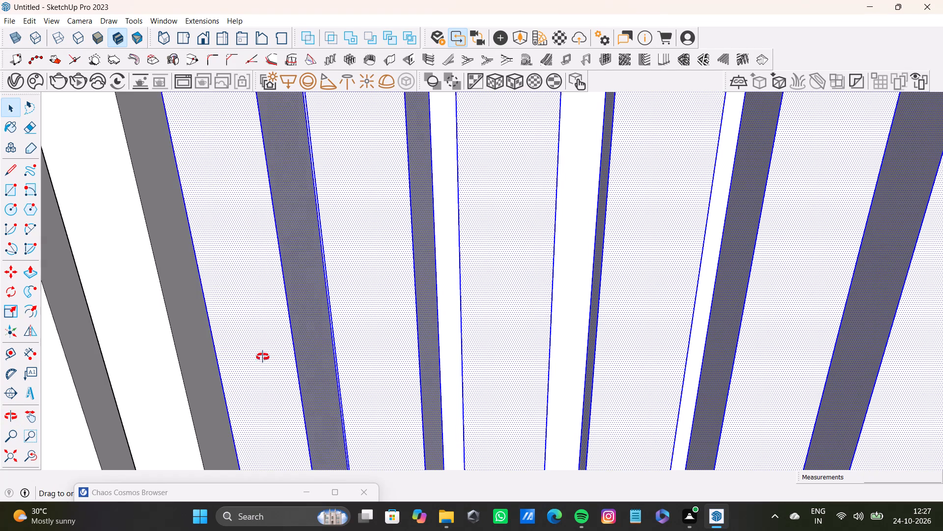
shift+middle_drag(263, 357, 408, 344)
scroll(320, 358, down, 4)
shift+middle_drag(308, 363, 388, 305)
shift+scroll(343, 327, up, 6)
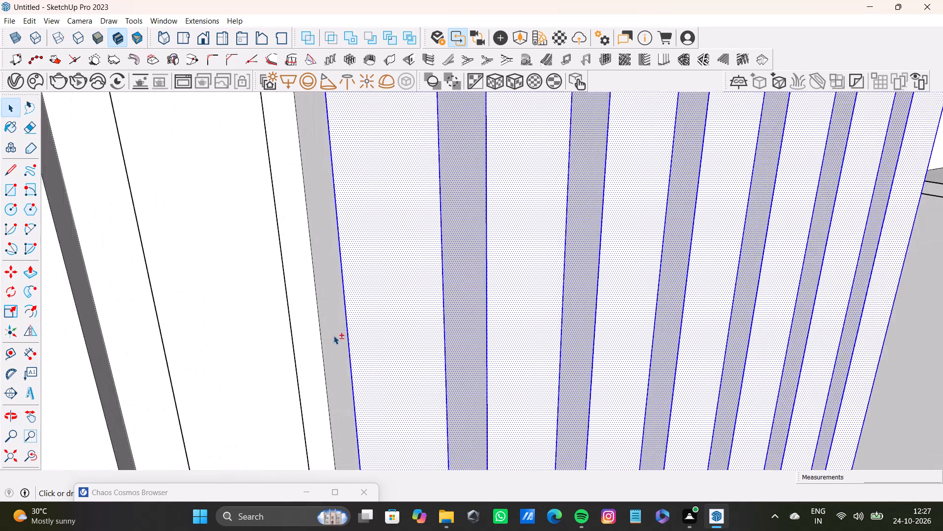
shift+double_click(333, 335)
Add the front and both side faces of the left fluted panel's eighth slat from the white centre wall to the selection.
shift+middle_drag(362, 343, 384, 335)
shift+scroll(232, 296, up, 3)
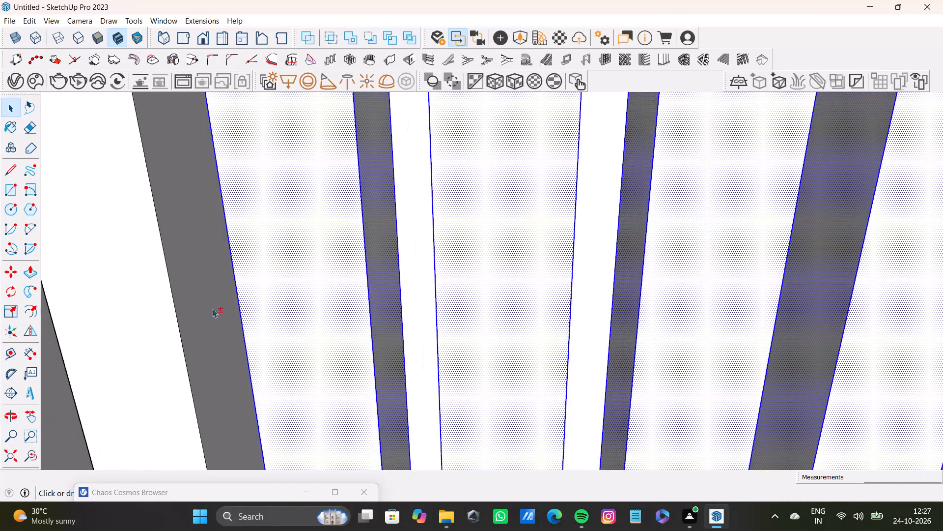
shift+double_click(212, 309)
shift+scroll(212, 310, down, 4)
shift+middle_drag(208, 327, 396, 347)
shift+double_click(355, 361)
shift+middle_drag(354, 366, 542, 382)
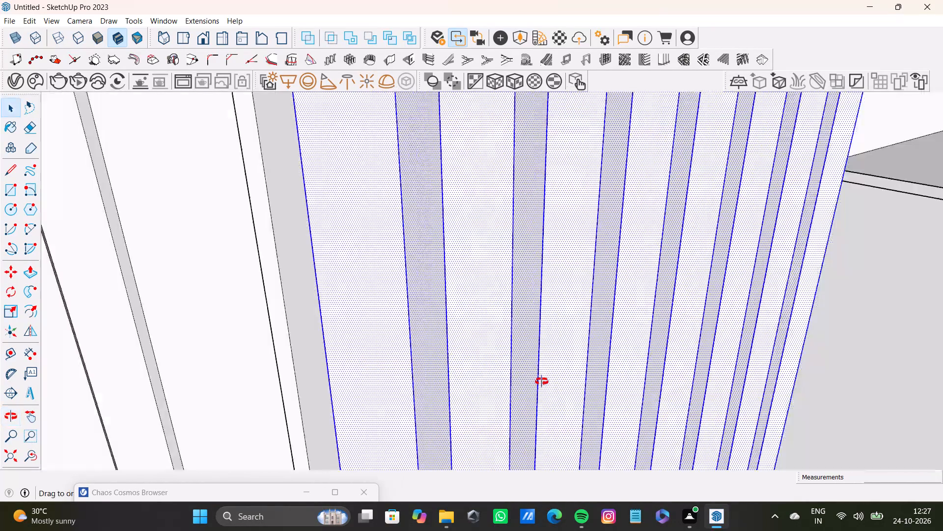
shift+middle_drag(542, 382, 549, 379)
shift+scroll(360, 381, up, 3)
shift+double_click(315, 393)
Add the left fluted panel's ninth slat's front face and its side face towards the white centre wall to the selection.
shift+scroll(315, 394, down, 4)
shift+middle_drag(314, 397, 406, 294)
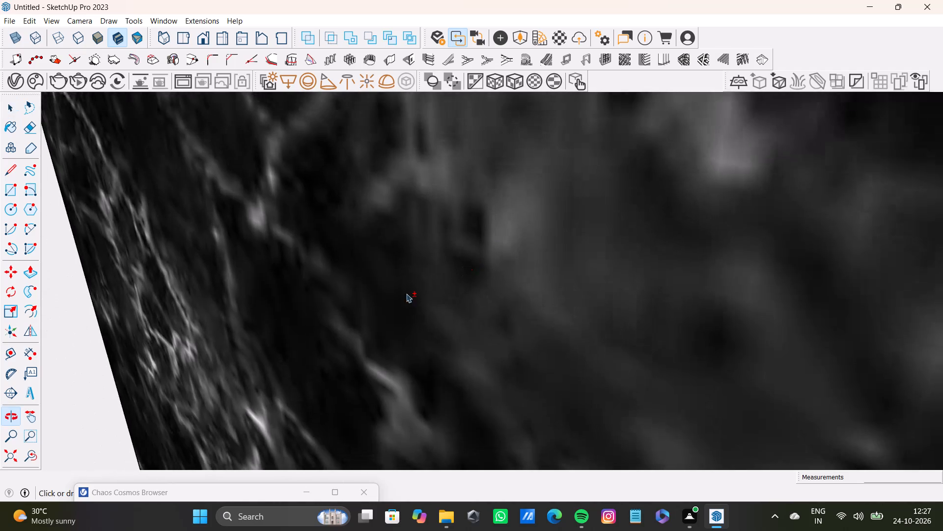
shift+middle_drag(406, 294, 474, 256)
shift+click(28, 458)
shift+click(2, 453)
shift+middle_drag(537, 334, 487, 338)
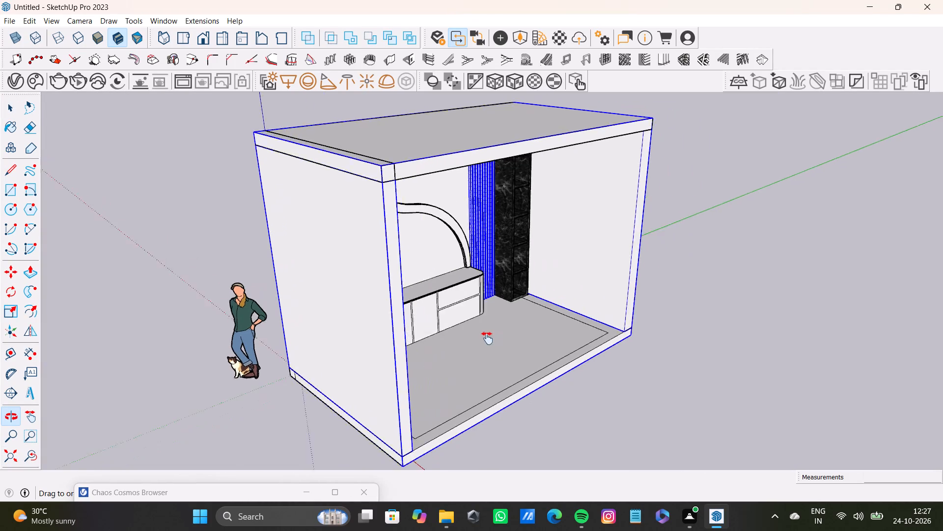
shift+middle_drag(487, 338, 434, 286)
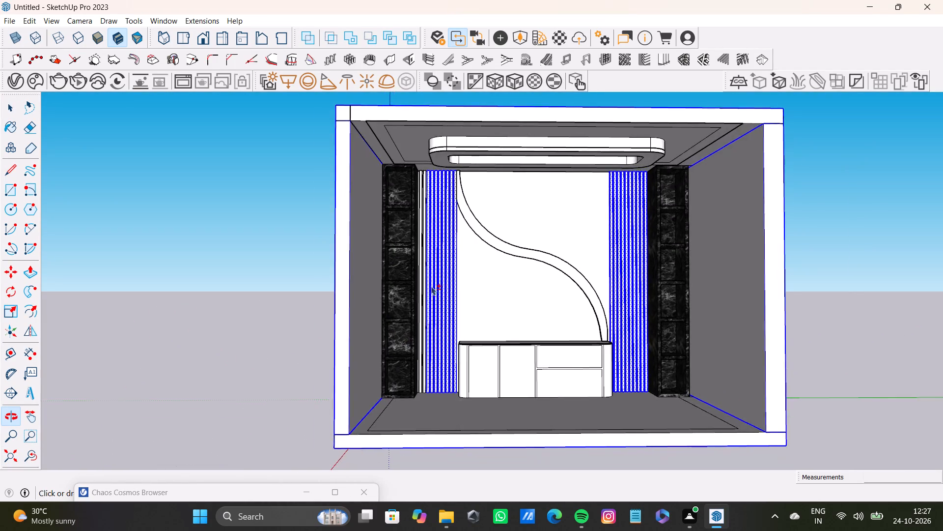
shift+scroll(430, 286, up, 20)
shift+scroll(430, 286, up, 9)
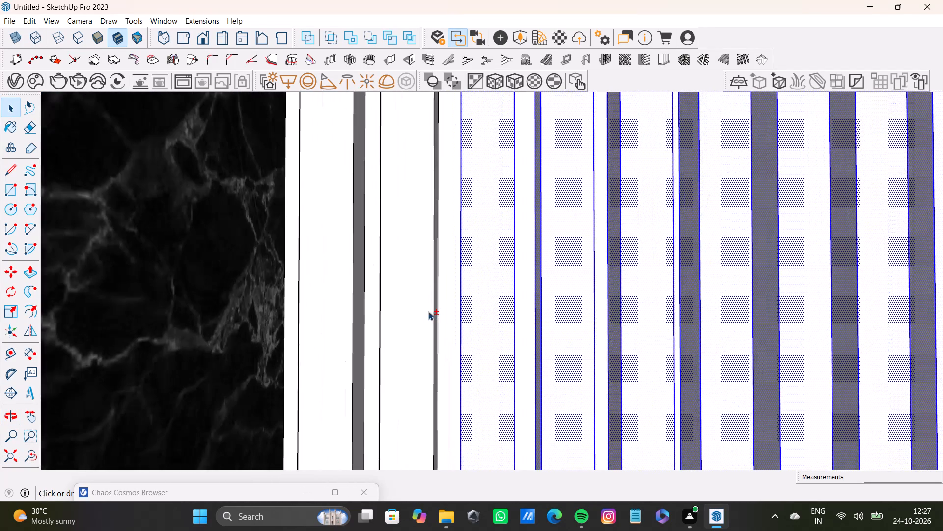
shift+double_click(428, 311)
shift+scroll(438, 328, up, 4)
middle_drag(443, 324, 390, 337)
shift+scroll(408, 326, up, 4)
shift+double_click(419, 324)
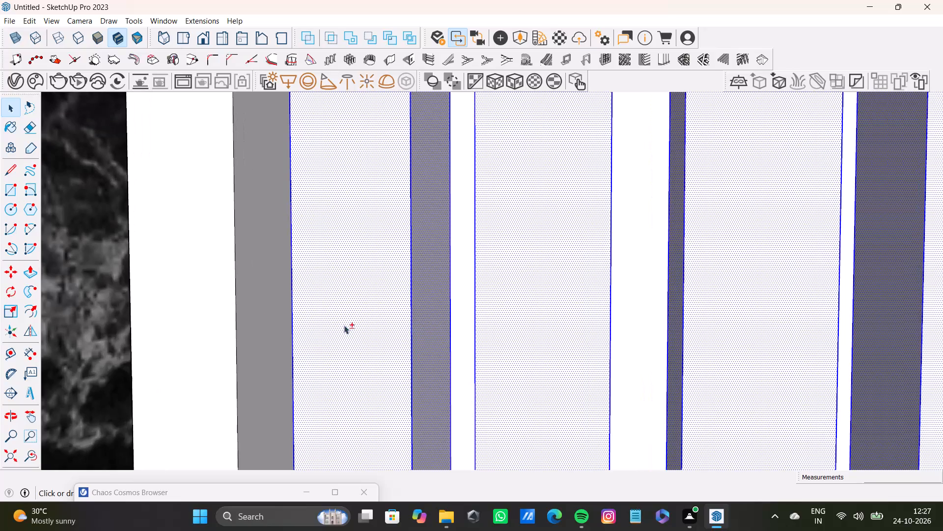
Add the last slat's front and both side faces, beside the left marble shelf unit, and the ninth slat's remaining side face to the selection.
shift+double_click(266, 315)
shift+double_click(207, 325)
middle_drag(228, 324, 468, 388)
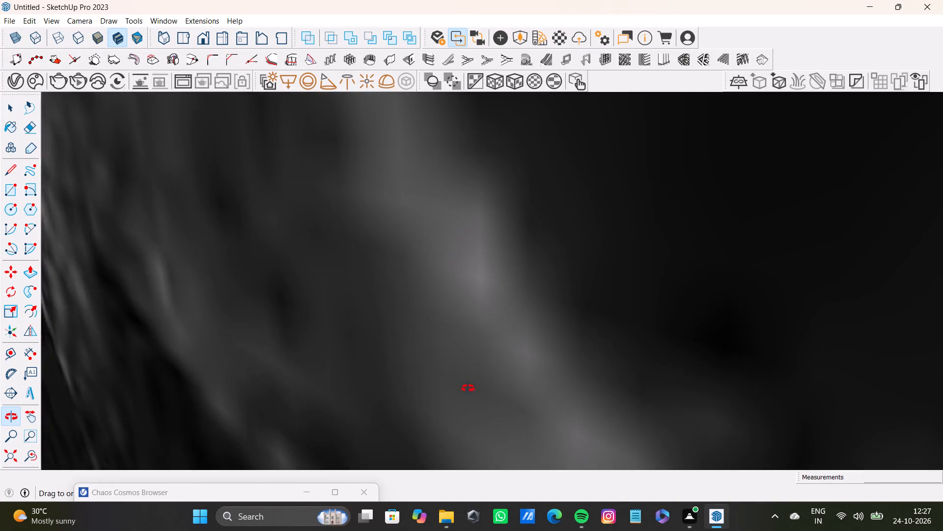
middle_drag(468, 388, 378, 421)
scroll(331, 414, up, 7)
shift+middle_drag(309, 359, 342, 332)
shift+scroll(309, 357, up, 4)
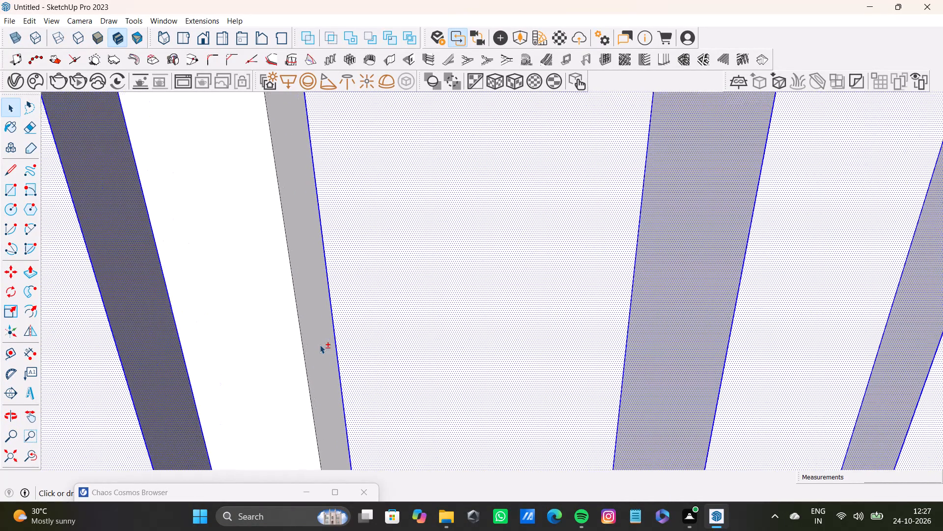
shift+double_click(320, 345)
shift+scroll(319, 345, down, 16)
shift+middle_drag(313, 364, 322, 309)
shift+scroll(272, 328, up, 2)
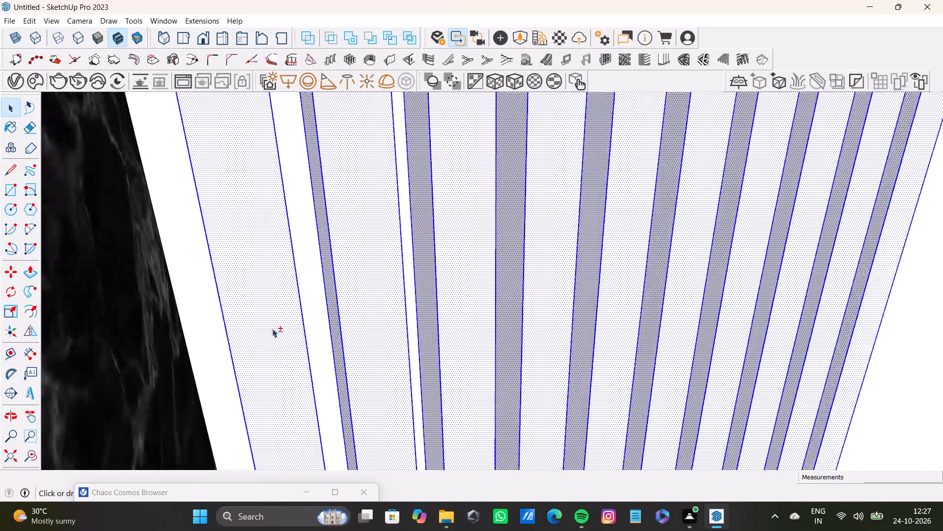
shift+scroll(272, 328, up, 12)
shift+middle_drag(219, 333, 406, 333)
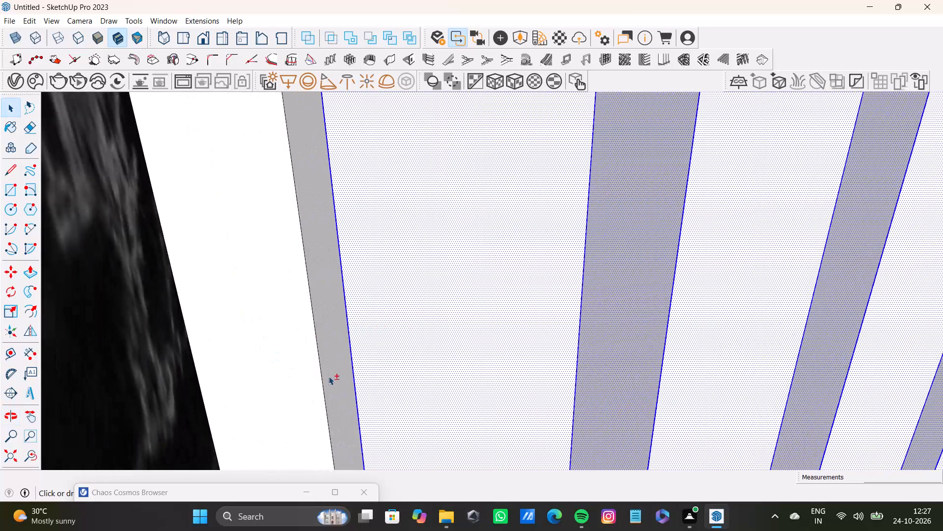
shift+double_click(333, 375)
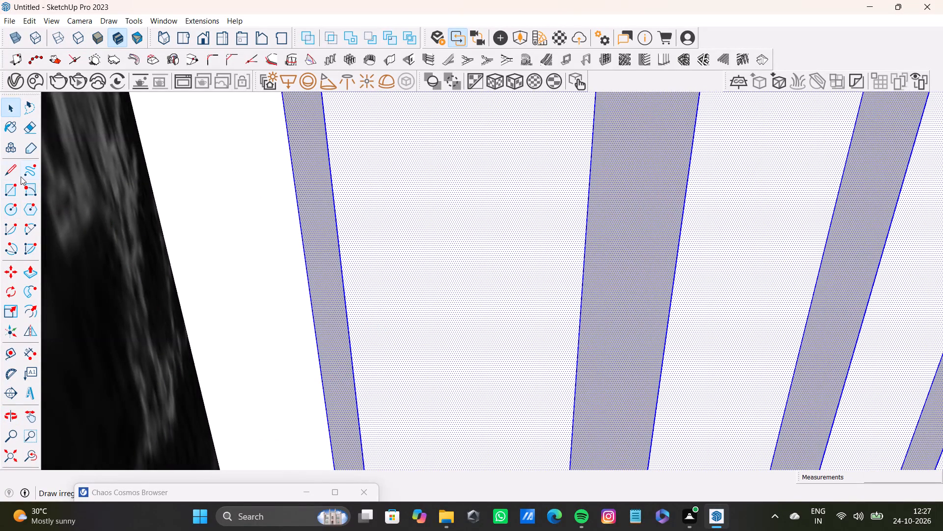
Bring up the Chaos Cosmos browser and show the Wood category of its materials.
click(32, 80)
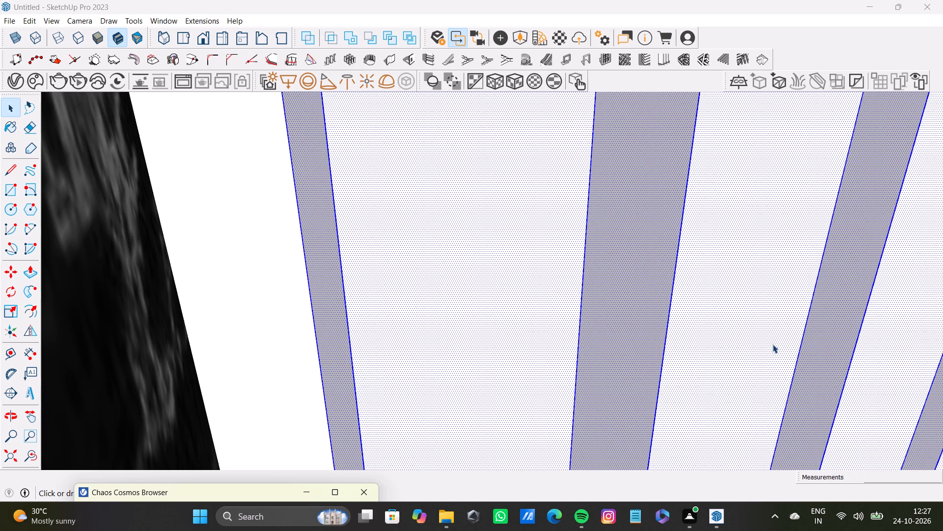
click(33, 82)
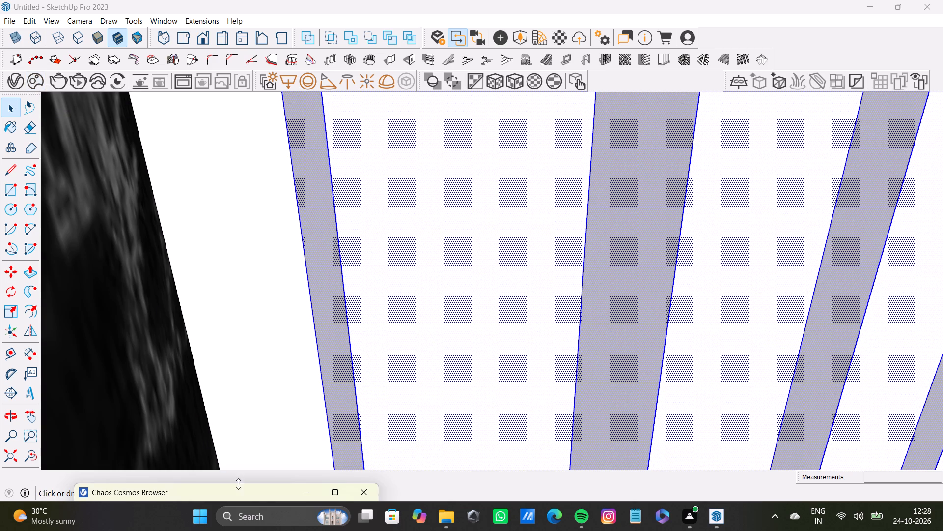
drag(245, 493, 251, 61)
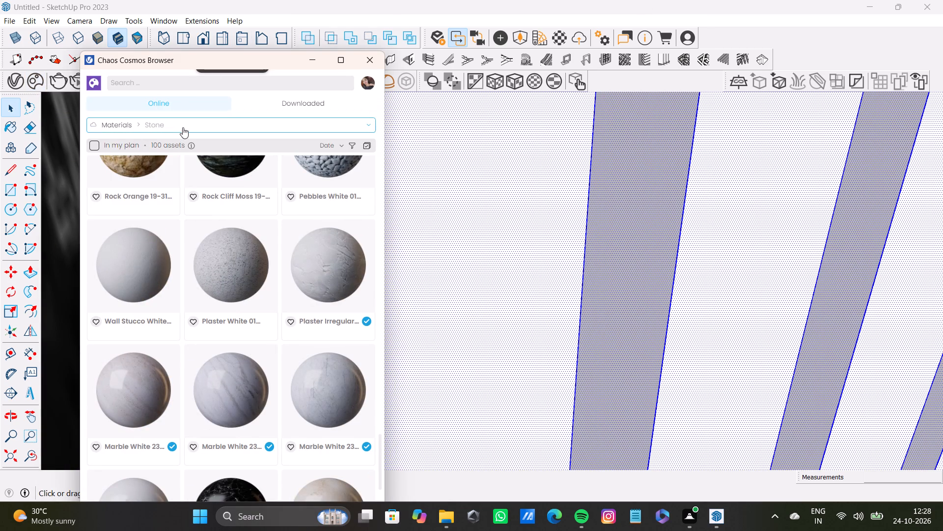
click(183, 127)
click(156, 325)
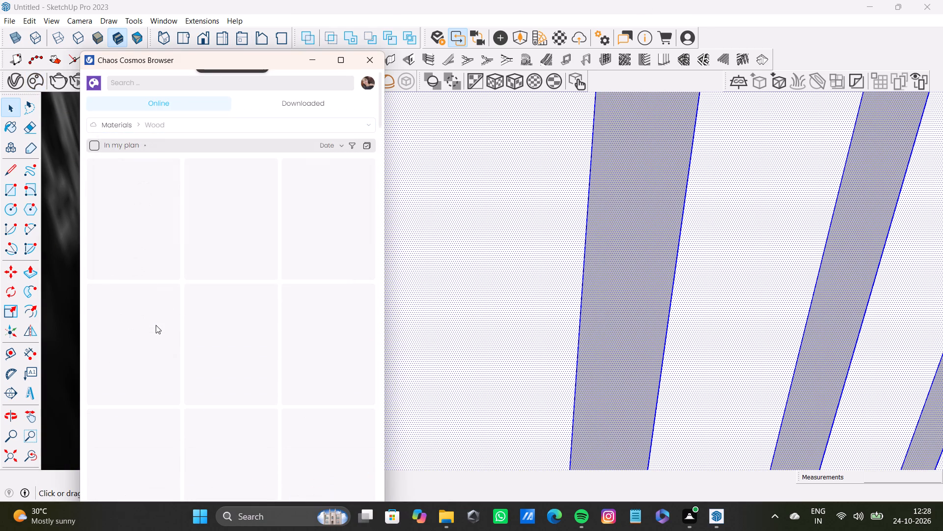
Download the Wood Maple 33-40 200cm material from the Wood category and import it into the model.
scroll(224, 332, down, 8)
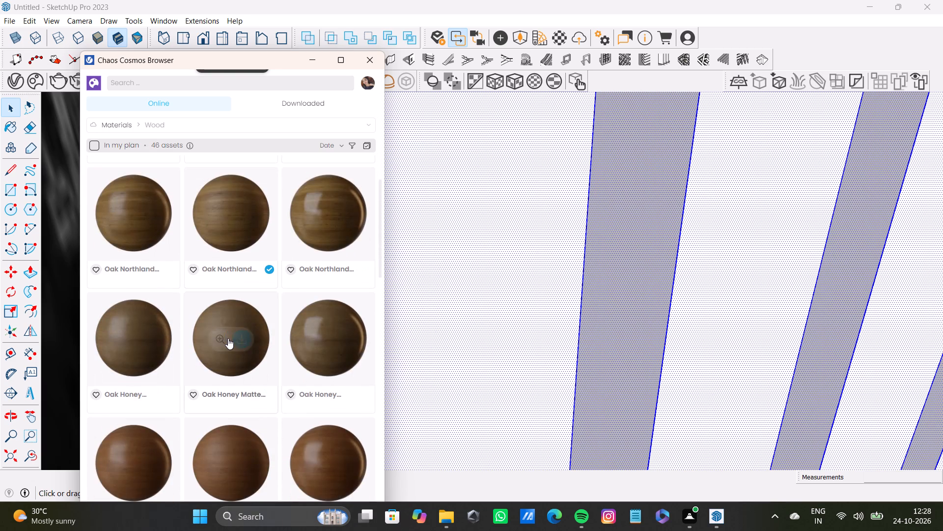
scroll(228, 338, down, 3)
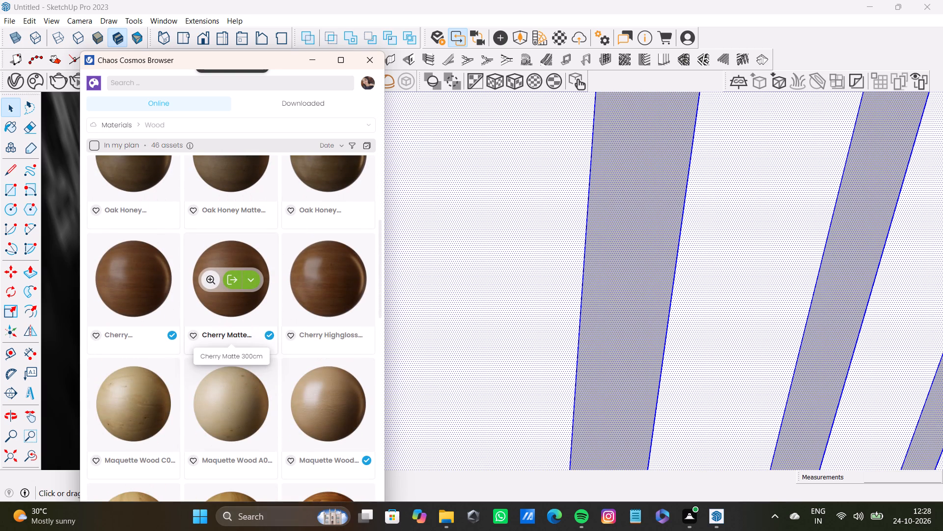
scroll(228, 338, down, 6)
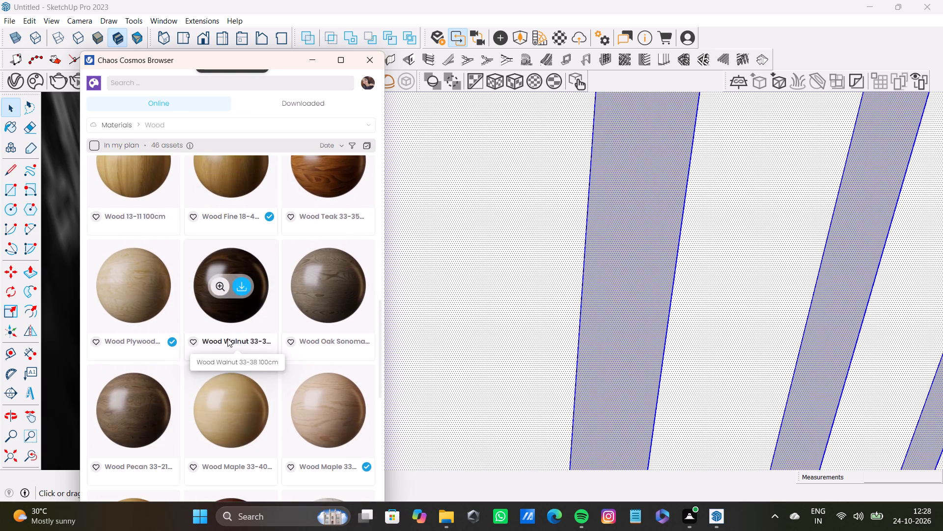
scroll(227, 338, down, 11)
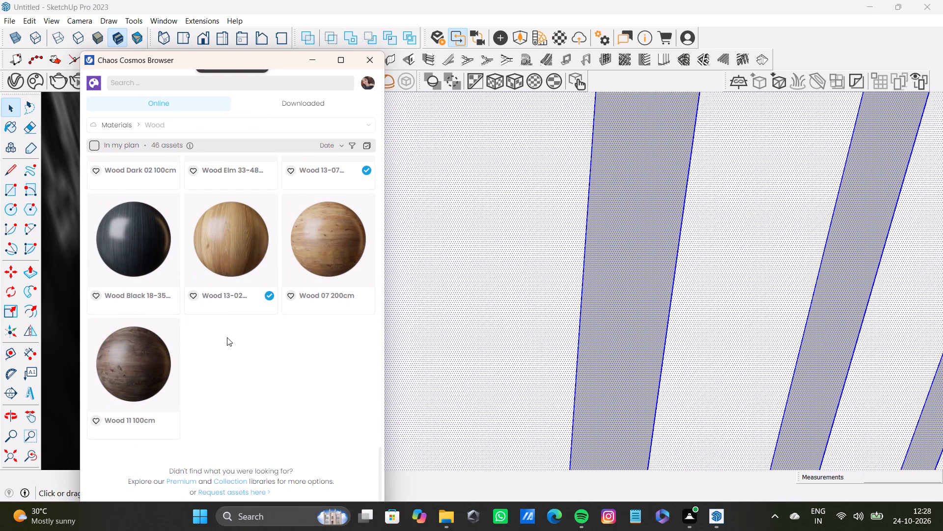
scroll(267, 281, up, 10)
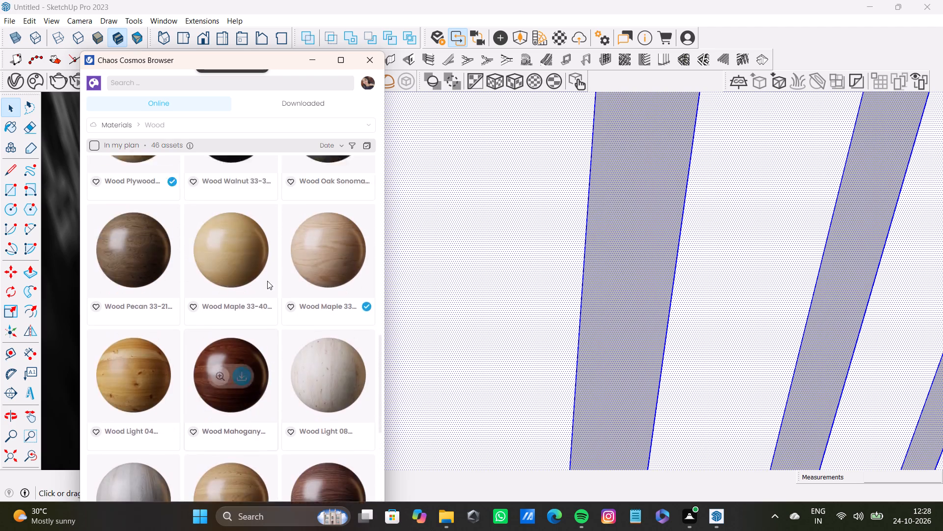
click(243, 354)
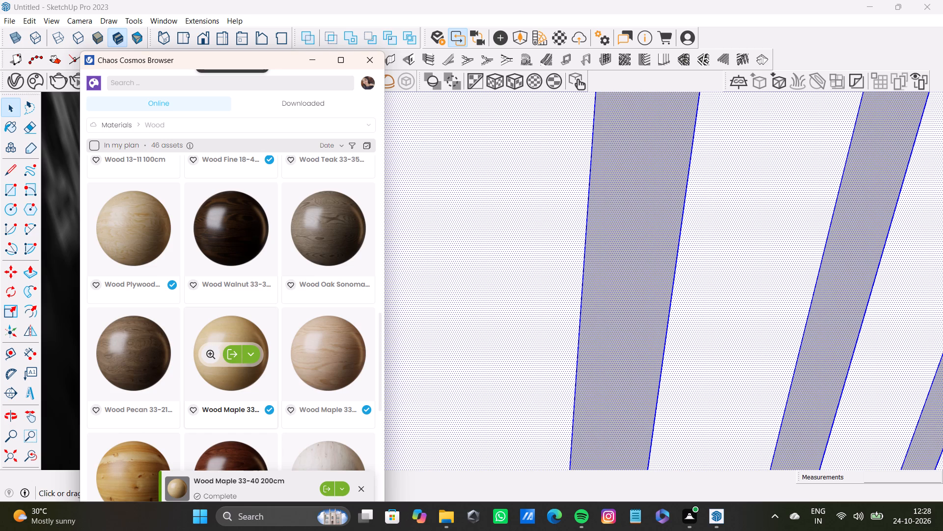
click(327, 491)
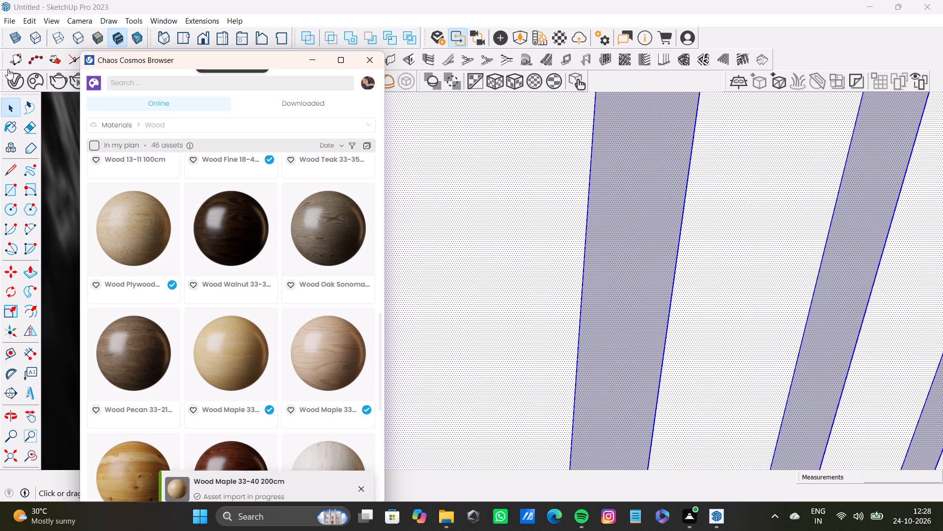
Apply the imported Wood Maple 33-40 200cm material to the selected fluted panel faces, close both asset windows and clear the selection.
click(16, 79)
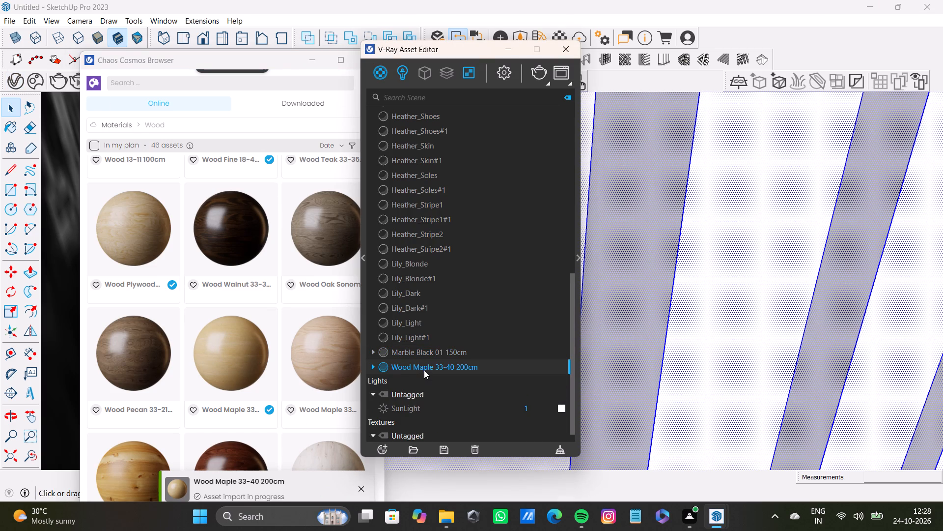
right_click(424, 370)
click(443, 230)
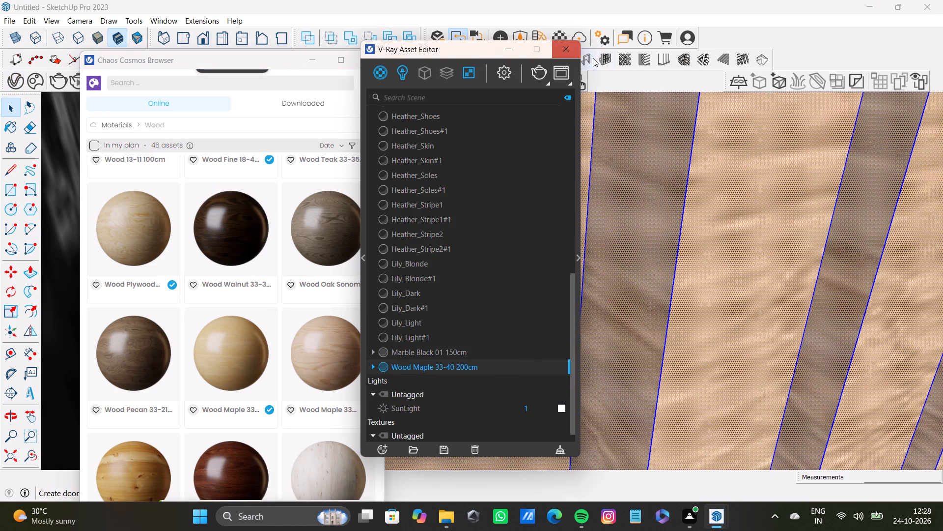
click(572, 48)
click(361, 66)
scroll(357, 314, down, 9)
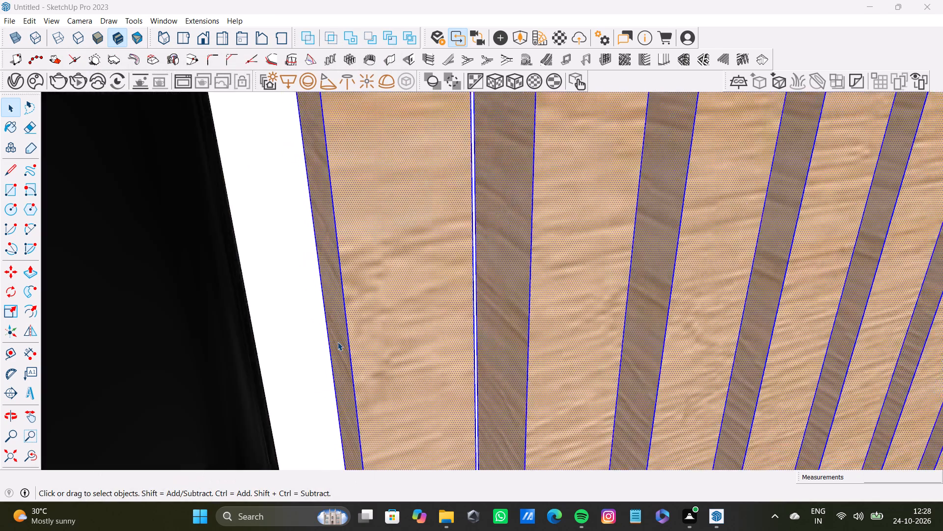
click(12, 458)
middle_drag(517, 332, 339, 254)
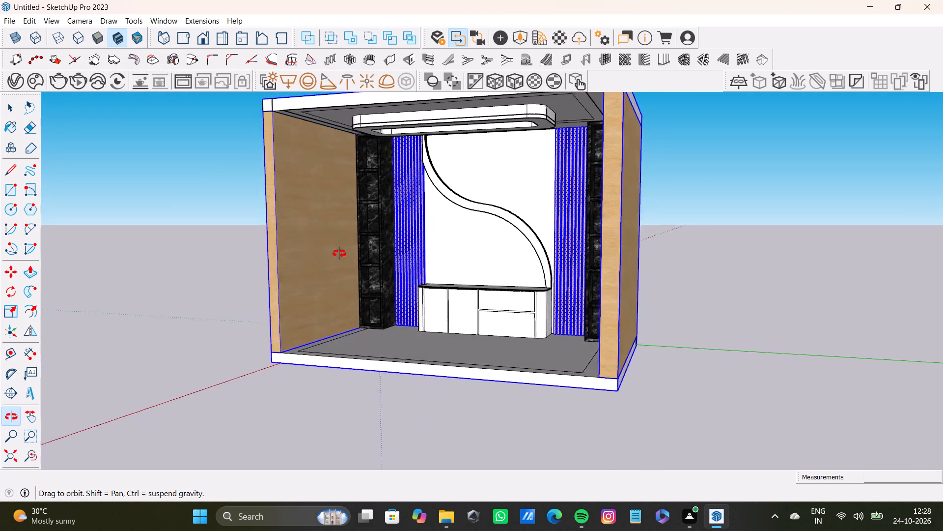
middle_drag(339, 254, 387, 254)
click(738, 173)
Open the room group and select the inner, outer and front edge faces of both side walls.
scroll(583, 274, up, 5)
middle_drag(582, 297, 626, 307)
shift+click(629, 304)
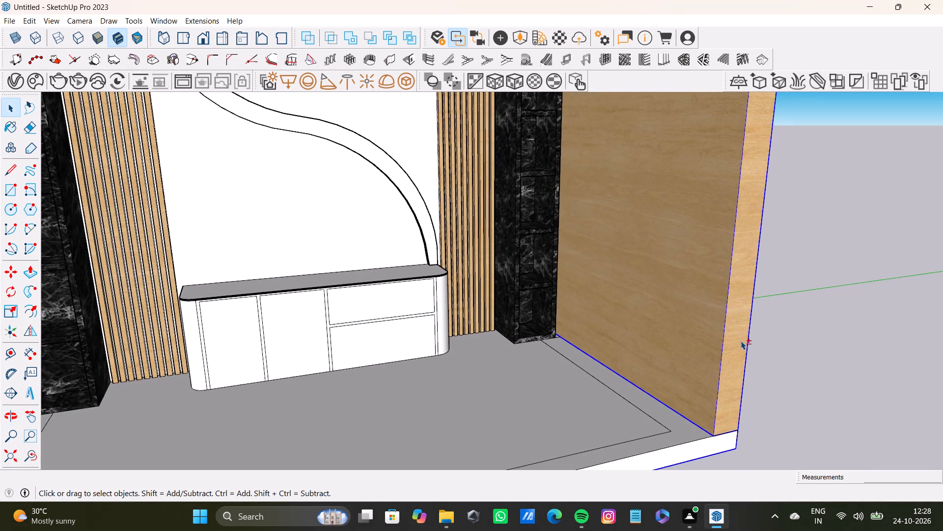
shift+click(729, 358)
double_click(689, 362)
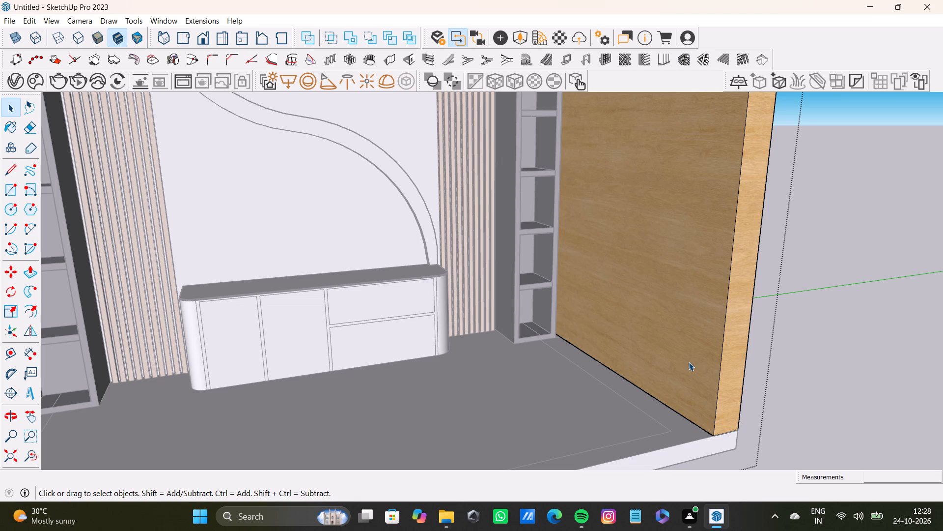
shift+click(689, 362)
shift+click(730, 394)
shift+scroll(729, 395, down, 5)
shift+middle_drag(729, 395, 525, 357)
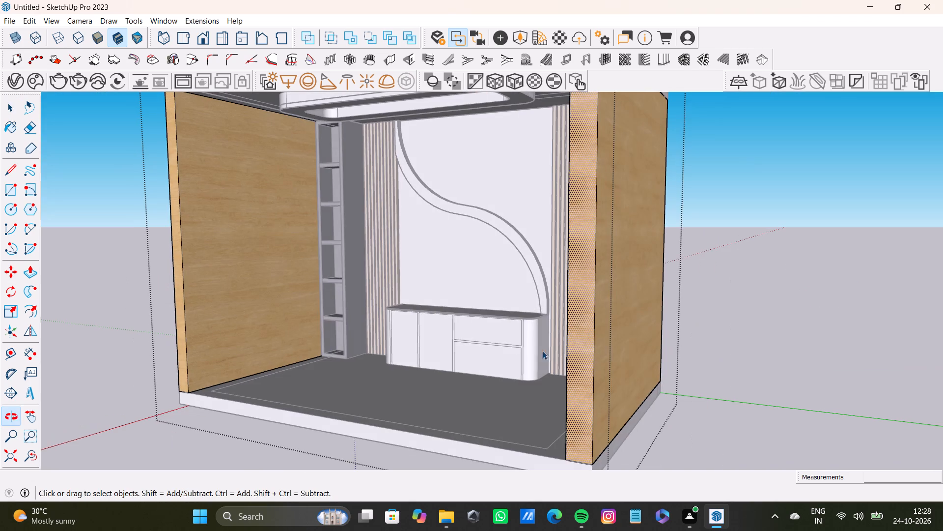
shift+click(629, 328)
shift+double_click(262, 316)
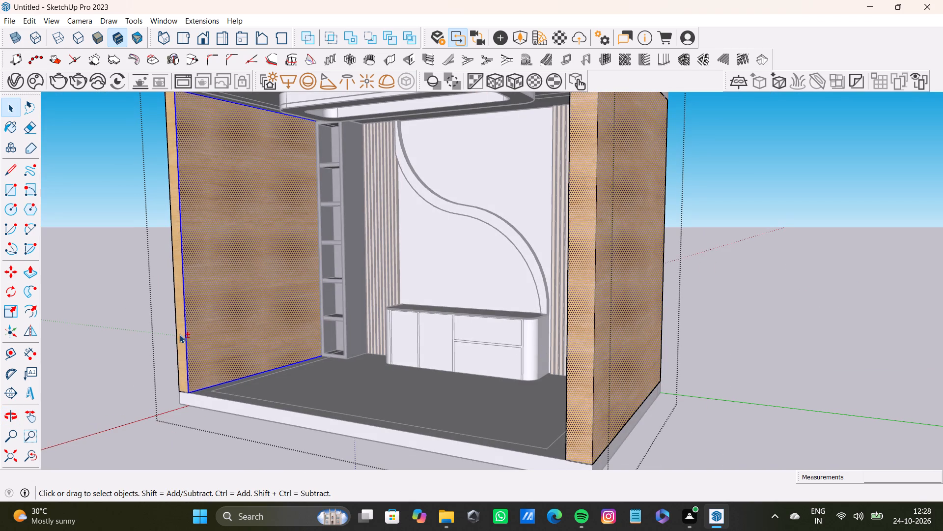
shift+click(179, 334)
scroll(179, 344, down, 3)
middle_drag(178, 354, 496, 383)
shift+click(459, 389)
shift+scroll(459, 389, down, 5)
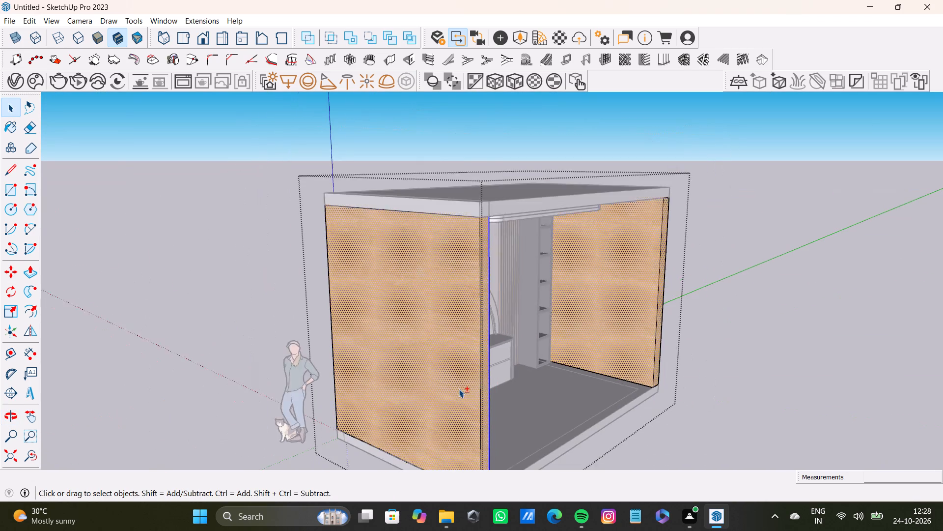
shift+middle_drag(459, 389, 426, 377)
Paint the selected side wall faces with Color D01 from the Colors collection and leave the room group.
shift+click(4, 126)
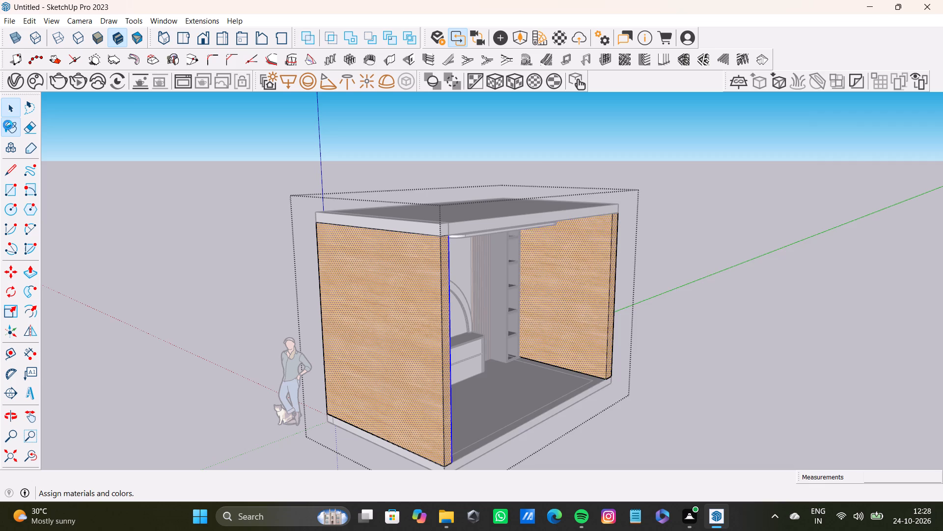
scroll(658, 368, down, 3)
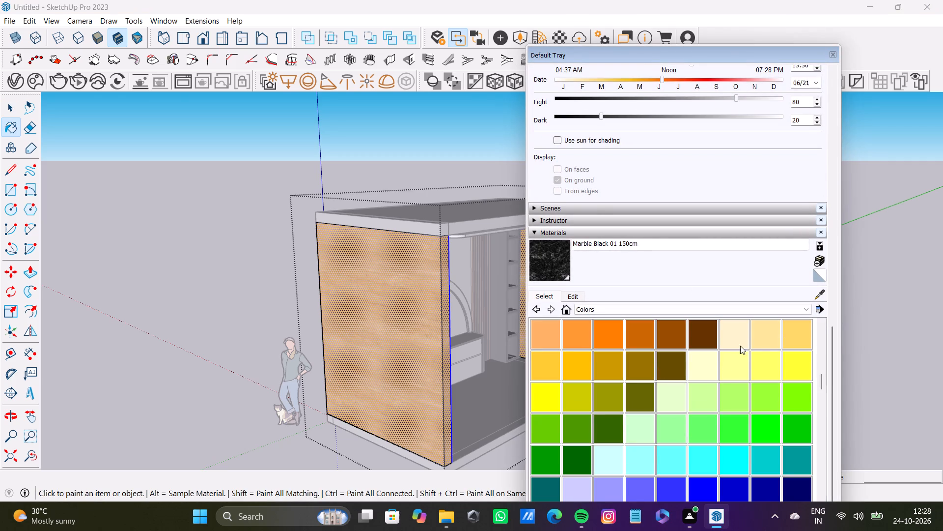
click(758, 334)
click(744, 339)
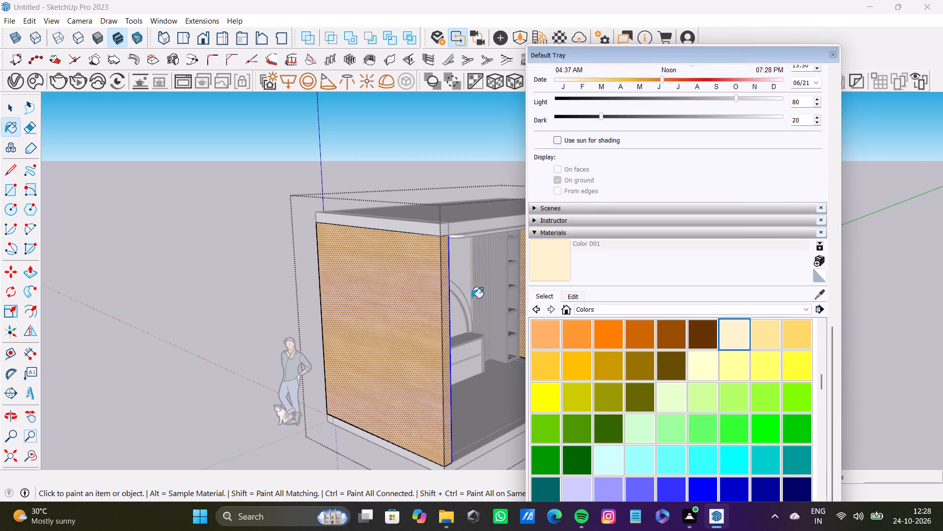
click(402, 300)
scroll(473, 322, down, 5)
middle_drag(473, 326, 401, 319)
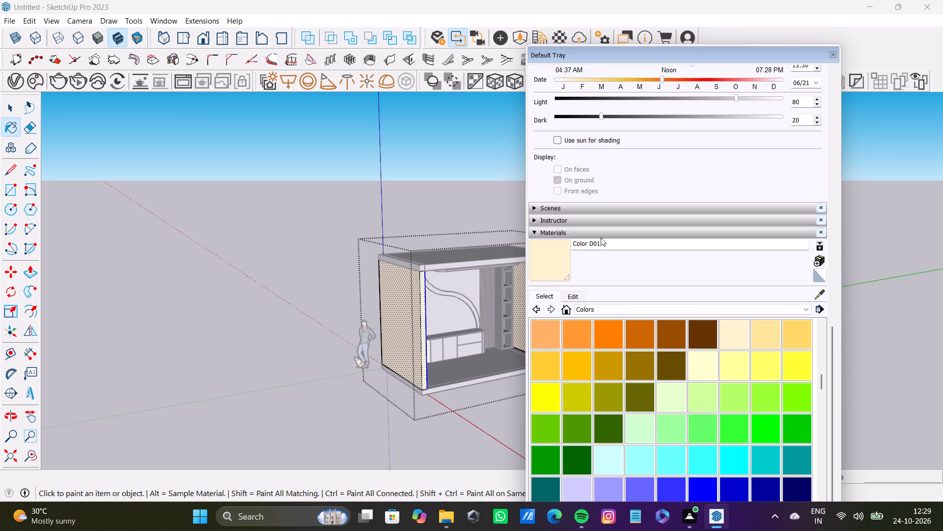
scroll(435, 248, down, 9)
middle_drag(480, 304, 369, 326)
scroll(498, 286, up, 9)
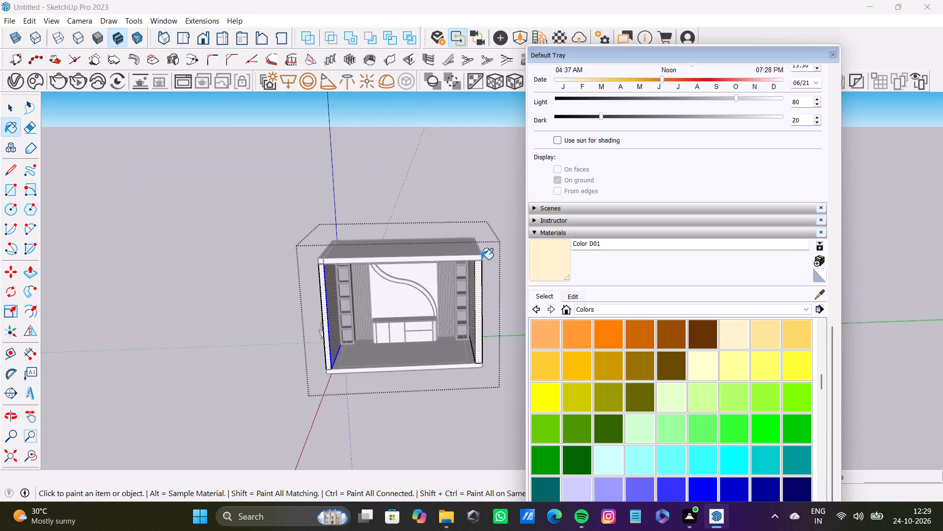
scroll(477, 263, down, 7)
shift+middle_drag(466, 318, 431, 183)
scroll(420, 219, up, 5)
shift+middle_drag(461, 315, 473, 288)
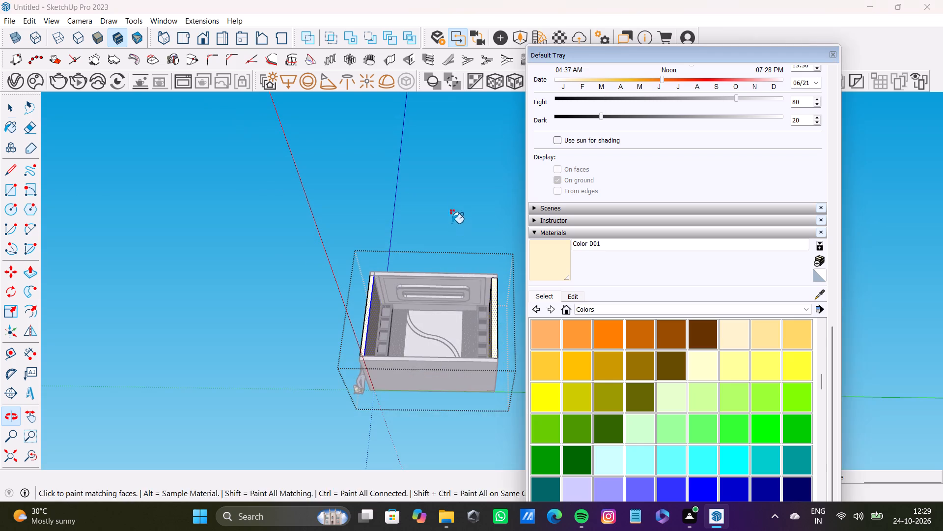
key(space)
click(455, 213)
Open the nested ceiling panel group and paint its outer border and inner rectangular face with Color D01.
scroll(456, 286, up, 8)
shift+middle_drag(453, 306, 441, 254)
shift+scroll(469, 263, up, 6)
shift+scroll(471, 272, down, 8)
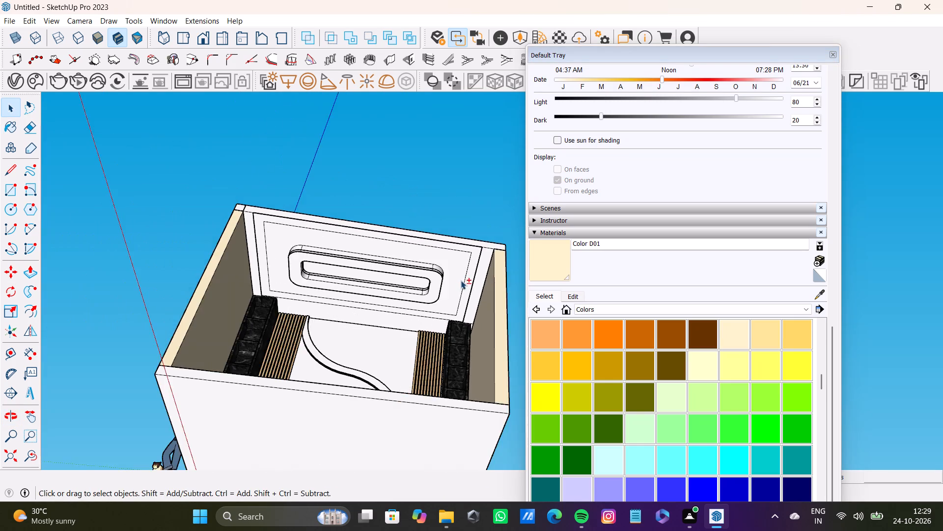
shift+middle_drag(461, 282, 459, 308)
shift+scroll(289, 269, up, 6)
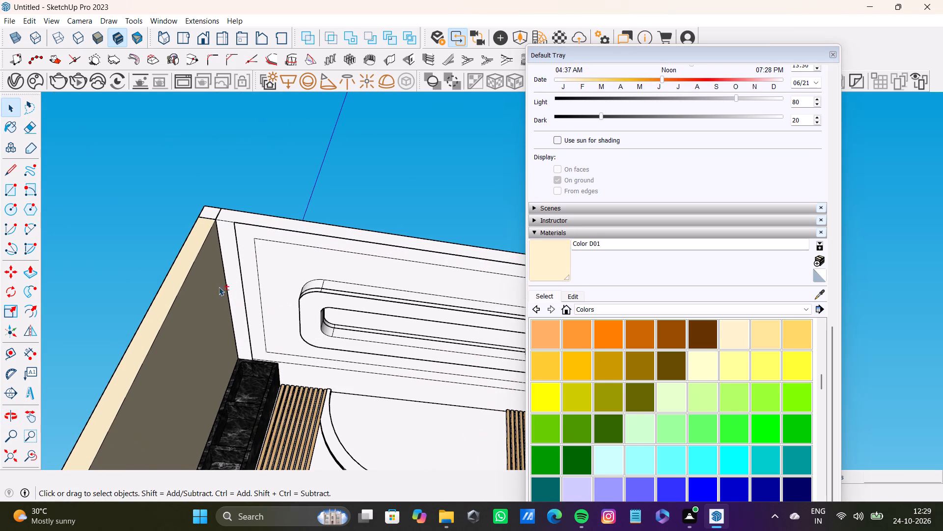
shift+double_click(227, 251)
shift+double_click(246, 259)
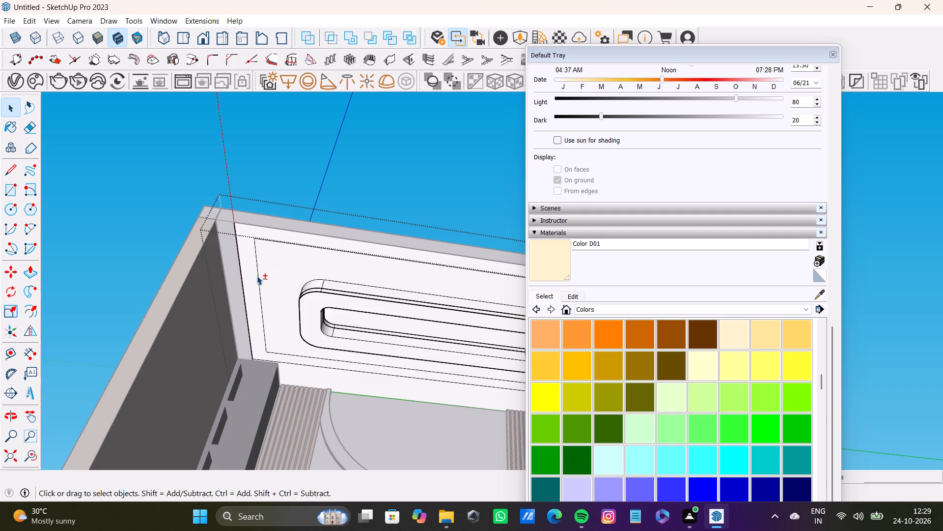
shift+double_click(252, 276)
shift+double_click(274, 283)
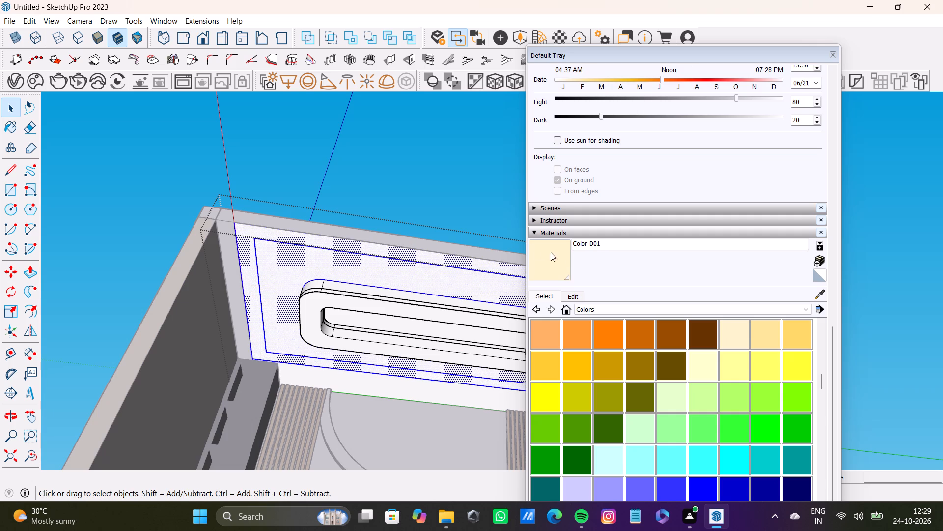
shift+click(559, 261)
shift+click(395, 279)
shift+scroll(374, 275, down, 4)
shift+middle_drag(363, 278, 341, 284)
key(c)
key(space)
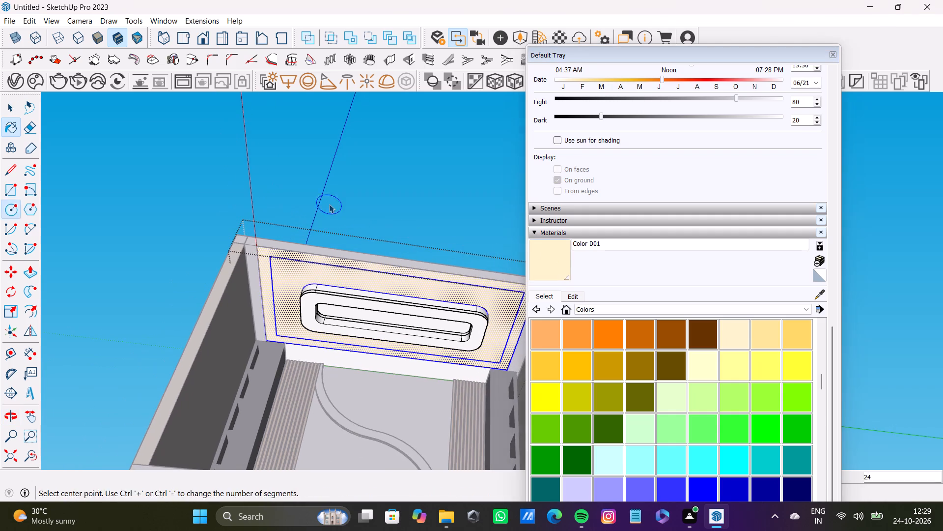
click(329, 204)
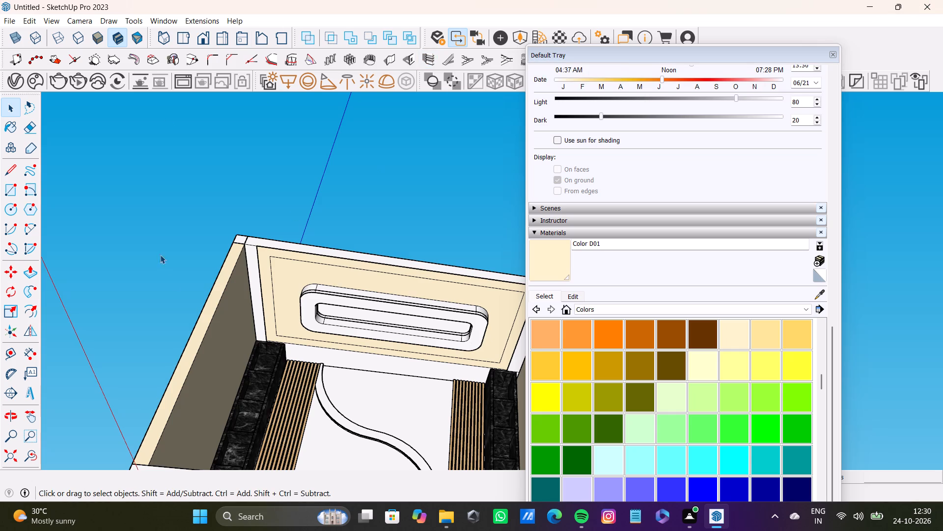
Paint the two white strips between the ceiling panel and the side walls with Color D01.
scroll(278, 321, up, 6)
shift+click(250, 318)
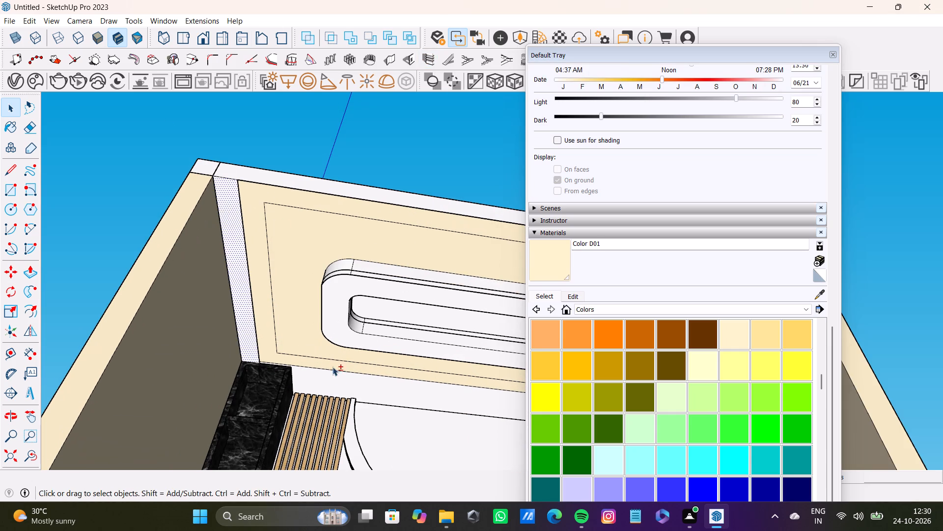
shift+click(349, 392)
shift+click(353, 386)
shift+drag(556, 265, 515, 258)
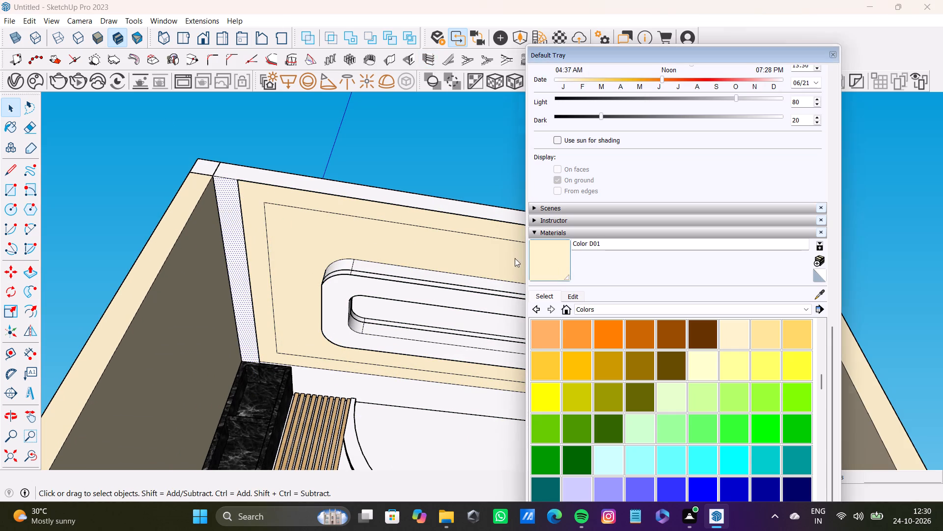
shift+drag(515, 258, 546, 264)
shift+click(231, 222)
shift+scroll(235, 251, down, 9)
shift+middle_drag(280, 319, 187, 308)
shift+scroll(303, 295, up, 7)
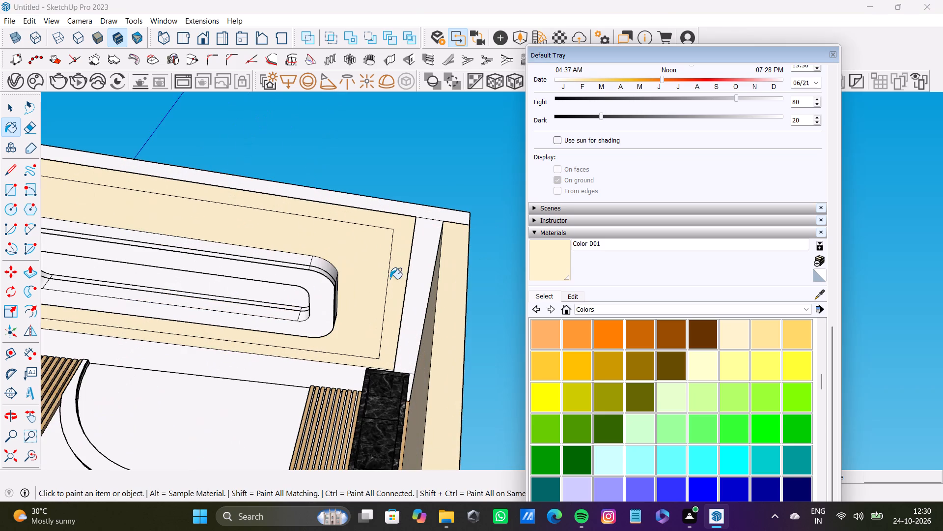
shift+double_click(415, 271)
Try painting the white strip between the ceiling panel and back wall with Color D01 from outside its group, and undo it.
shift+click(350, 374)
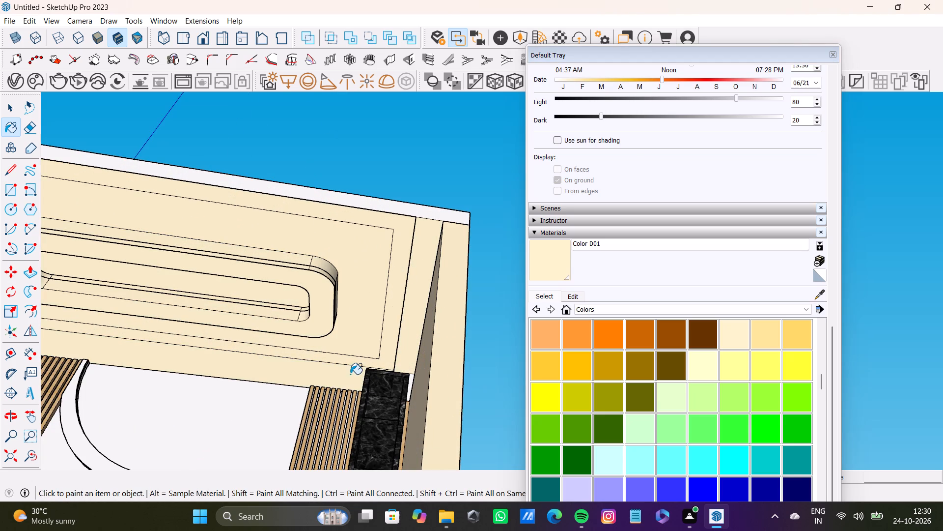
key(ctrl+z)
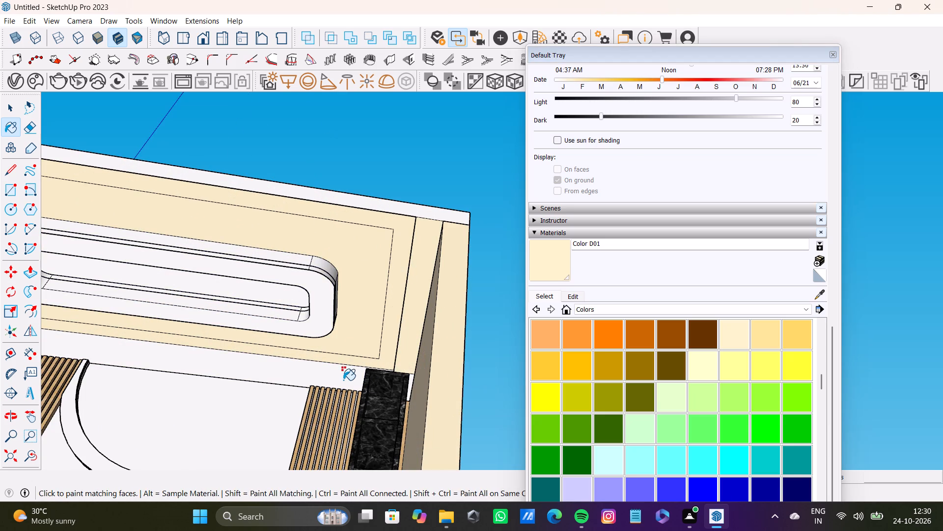
Open the ceiling panel group and paint only the white strip along the back wall with Color D01.
key(space)
scroll(343, 381, down, 4)
shift+middle_drag(342, 382, 381, 376)
scroll(377, 366, up, 4)
key(space)
click(363, 369)
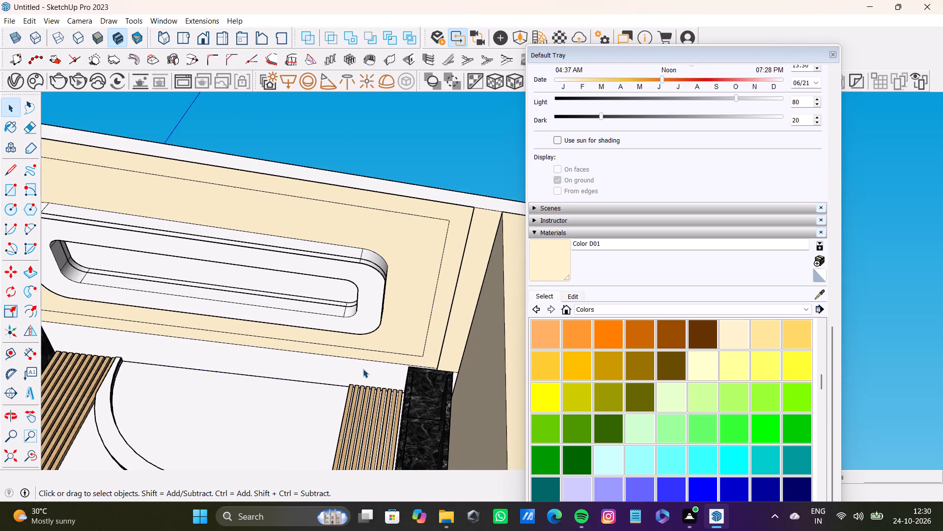
double_click(363, 369)
click(363, 372)
drag(556, 266, 549, 266)
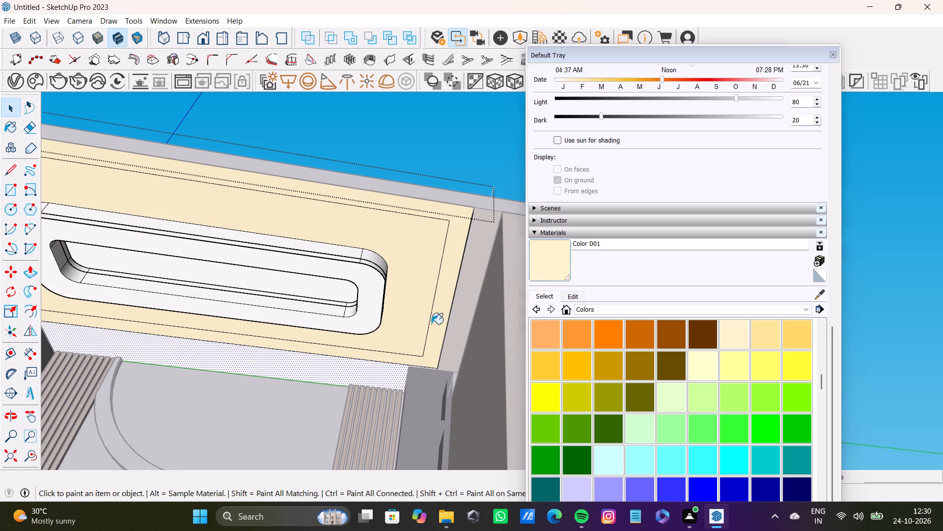
click(361, 371)
scroll(356, 371, down, 5)
shift+scroll(356, 371, up, 1)
shift+middle_drag(356, 371, 409, 367)
key(space)
click(396, 206)
Open the ceiling fixture's group and select the narrow strip face along one long side of its inner opening.
scroll(356, 303, down, 4)
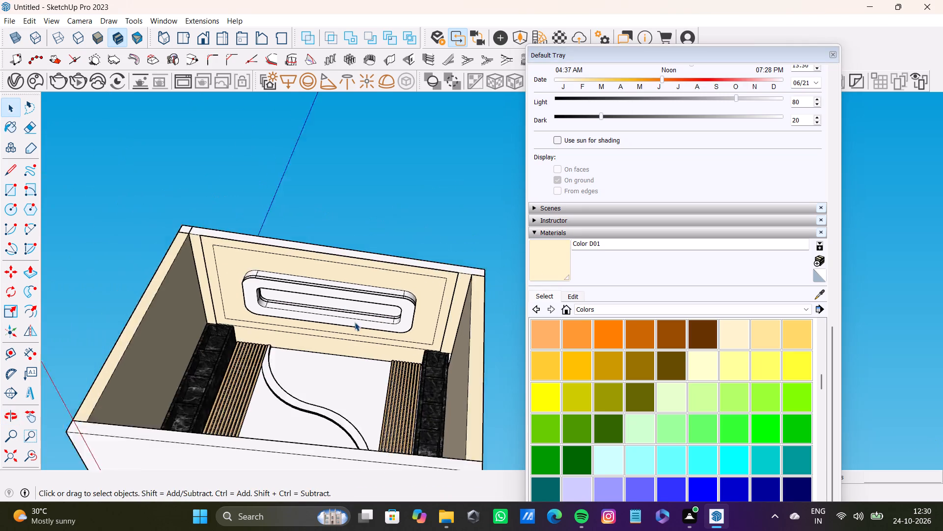
shift+middle_drag(350, 340, 341, 387)
scroll(382, 389, up, 3)
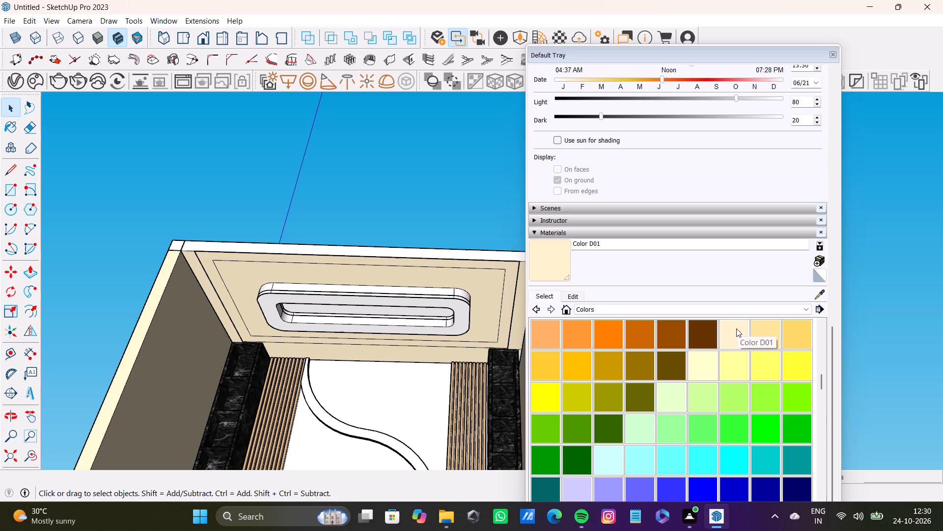
scroll(335, 313, up, 10)
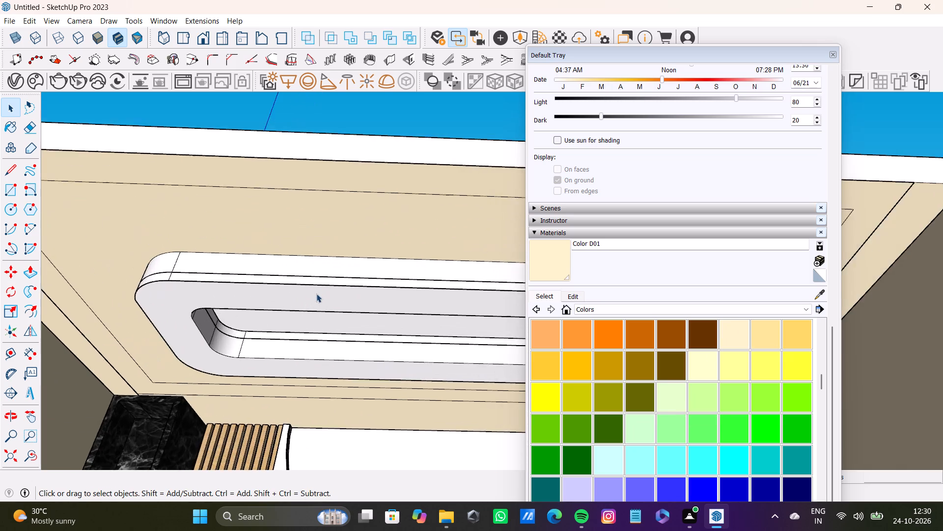
middle_drag(316, 294, 302, 320)
middle_click(302, 320)
shift+scroll(287, 350, up, 13)
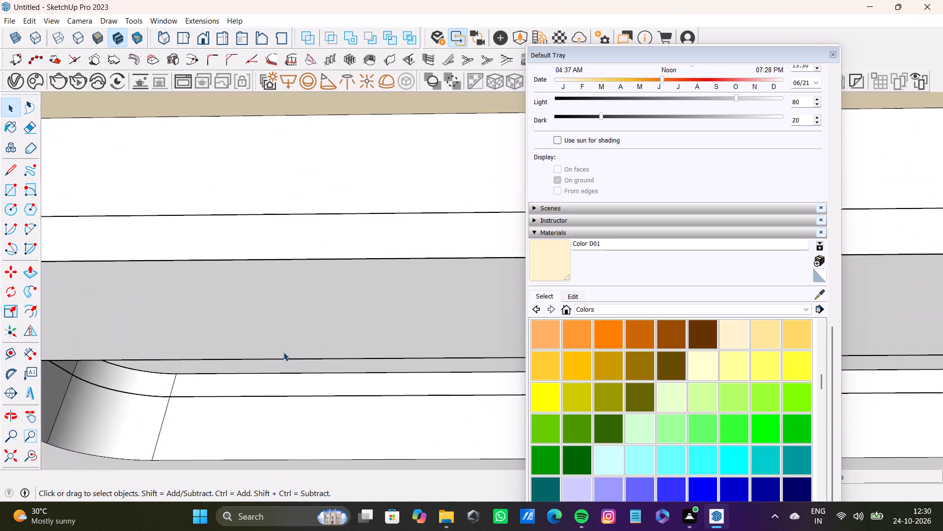
shift+scroll(283, 352, up, 8)
shift+double_click(323, 379)
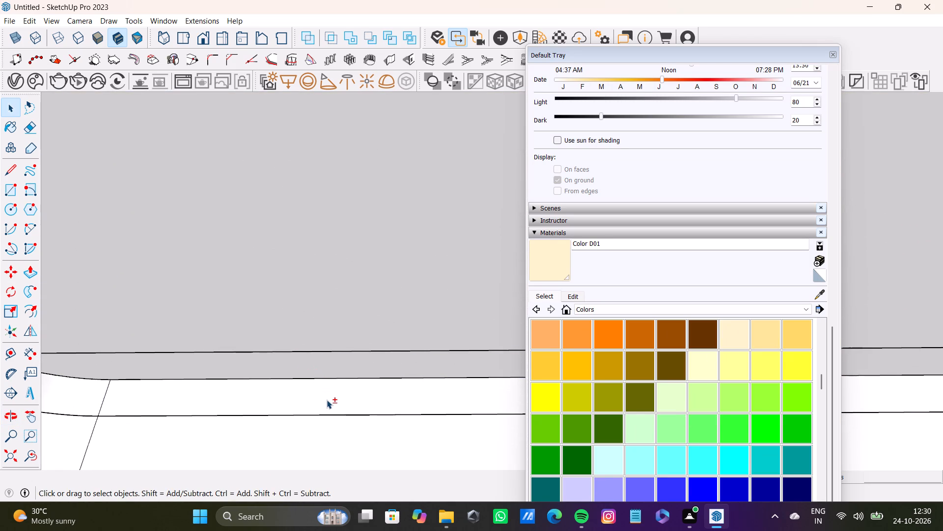
shift+double_click(327, 400)
click(327, 400)
double_click(323, 404)
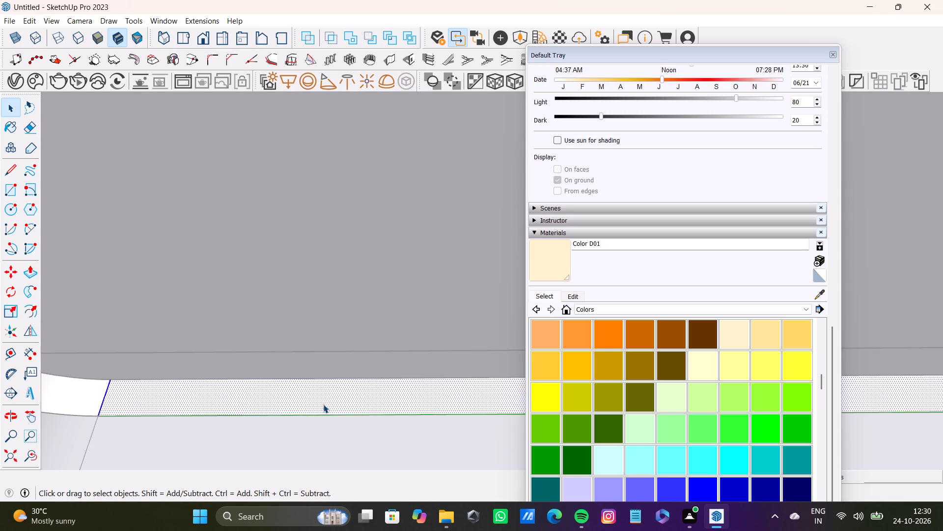
Add the adjoining corner faces, the short end face and the opposite long strip of the fixture's inner band to the selection.
scroll(328, 403, down, 9)
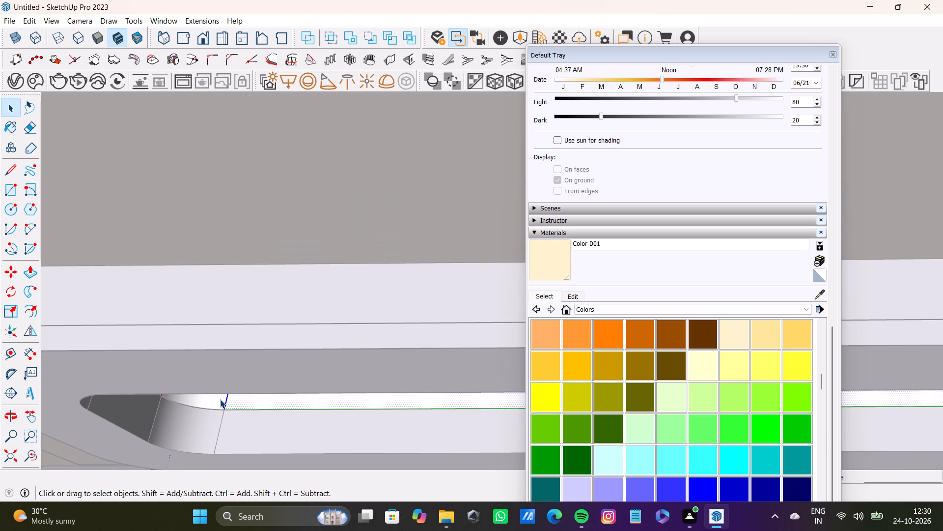
double_click(220, 399)
middle_drag(346, 408, 234, 331)
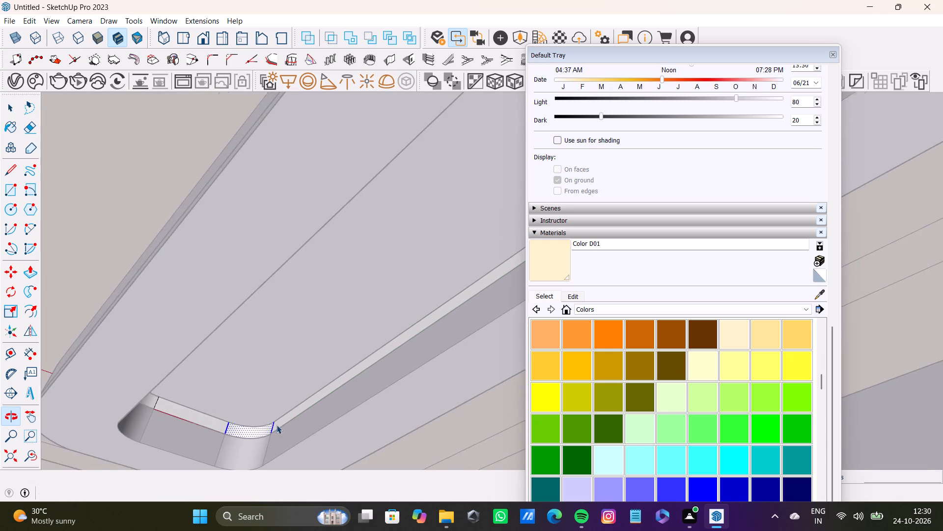
scroll(277, 425, up, 7)
shift+click(189, 413)
shift+double_click(194, 431)
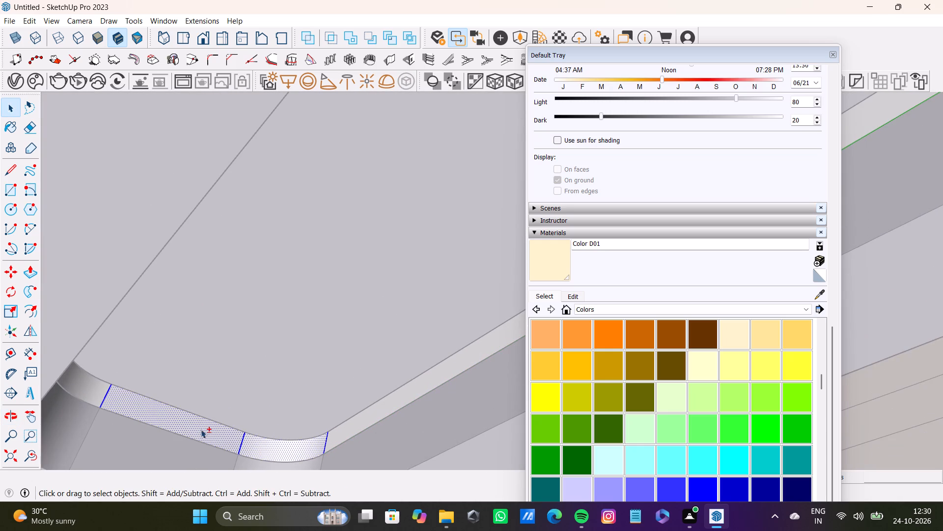
shift+double_click(94, 390)
shift+double_click(367, 422)
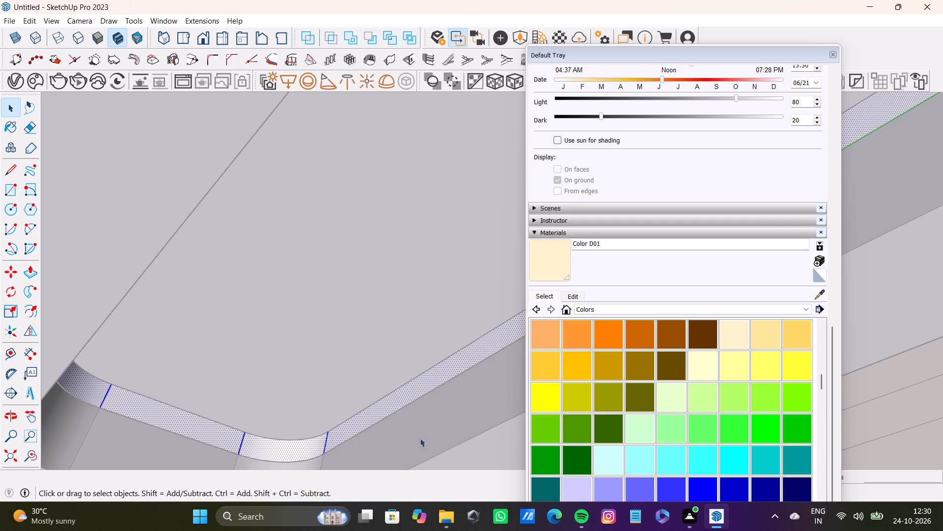
middle_drag(420, 437, 170, 428)
shift+click(290, 416)
shift+click(286, 419)
shift+scroll(283, 421, down, 3)
shift+double_click(282, 421)
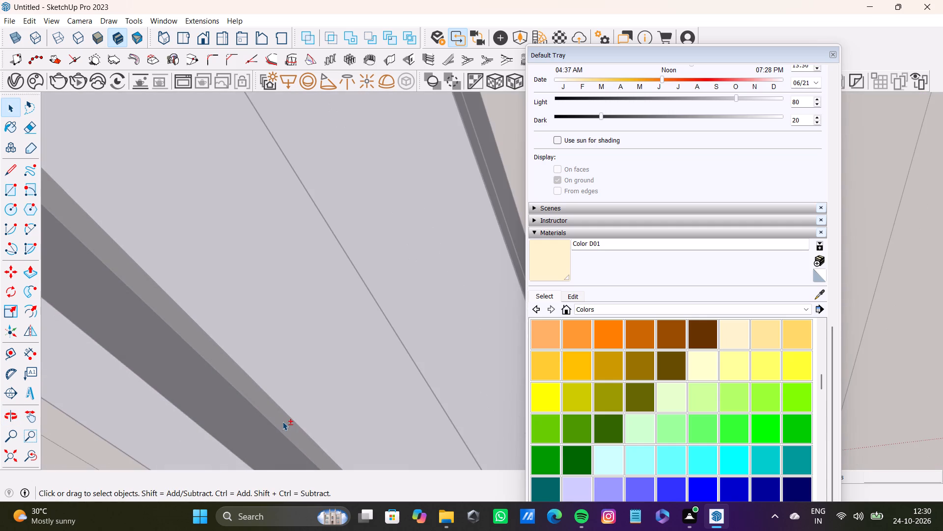
Add the remaining corner and short end faces at the other end of the fixture's inner band to the selection.
shift+scroll(282, 422, down, 4)
shift+middle_drag(280, 426, 469, 406)
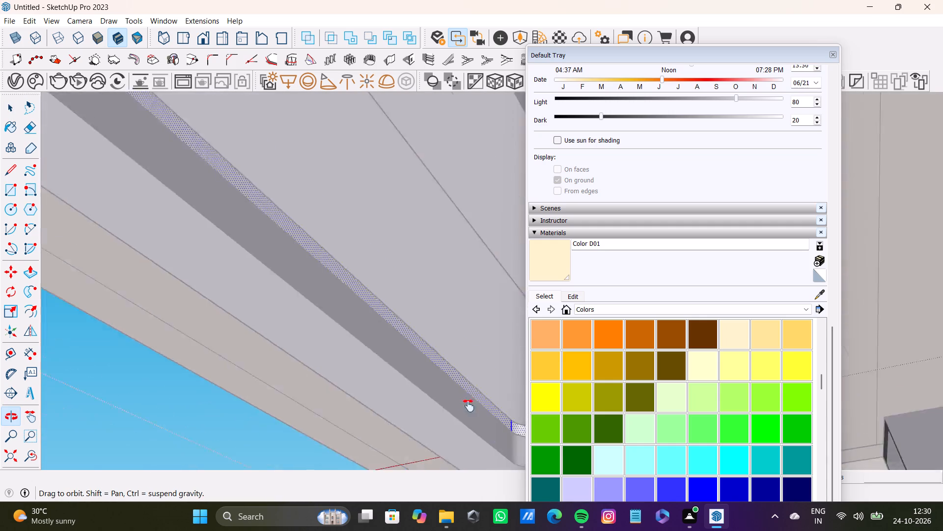
shift+middle_drag(469, 406, 233, 414)
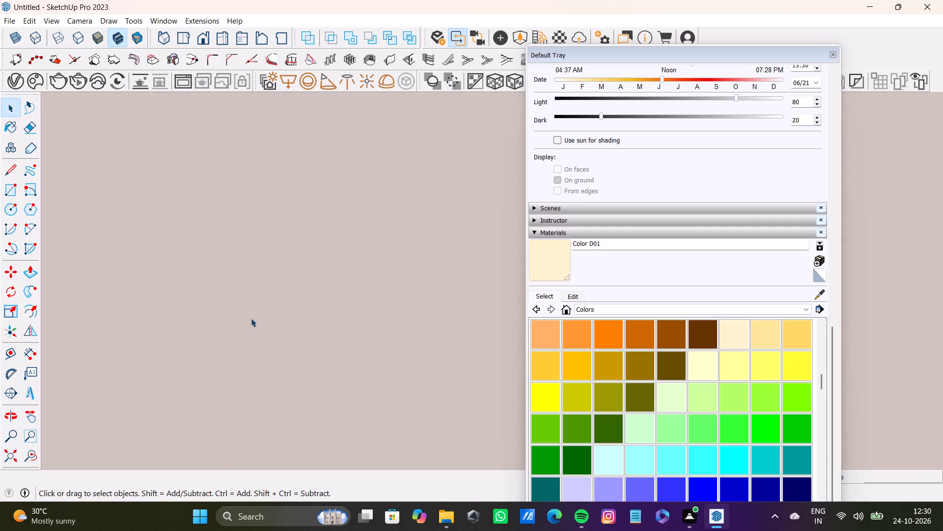
click(29, 452)
middle_drag(209, 302, 219, 297)
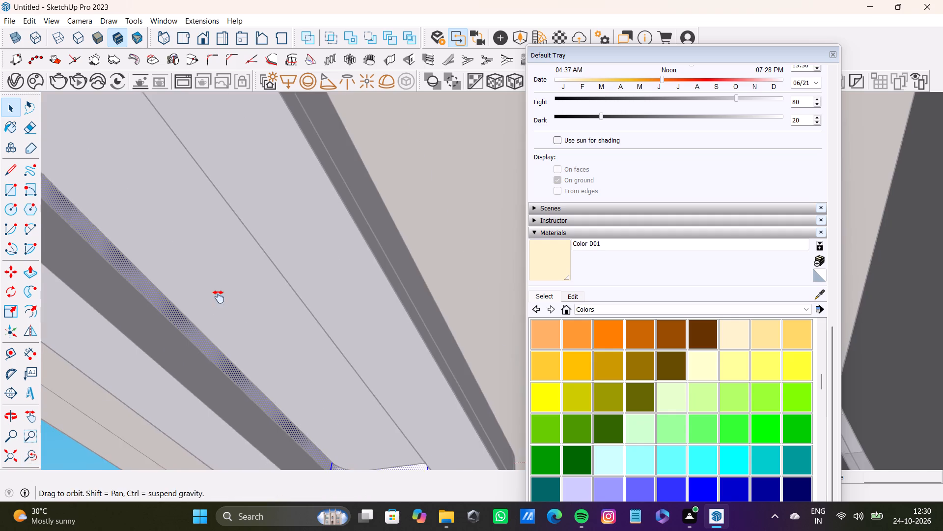
middle_drag(219, 297, 293, 287)
shift+click(12, 455)
shift+middle_drag(325, 339, 61, 414)
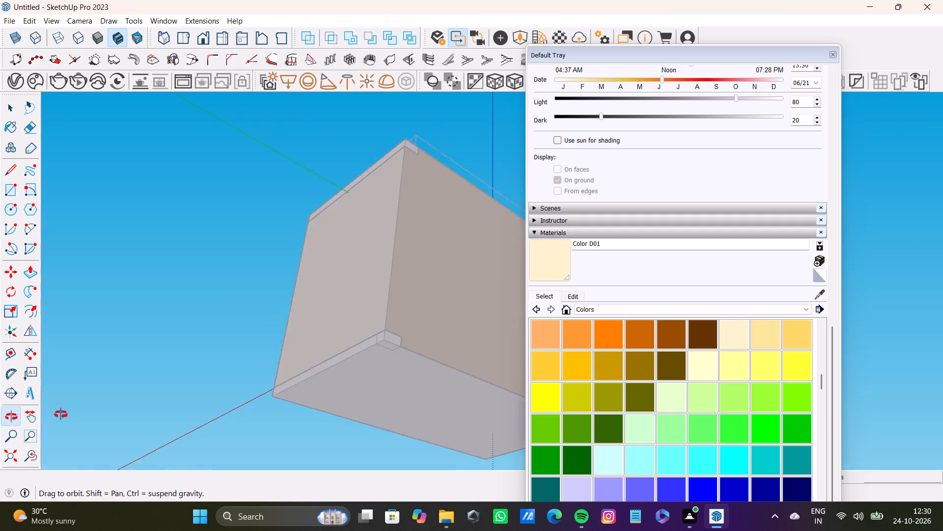
shift+middle_drag(61, 414, 27, 460)
middle_drag(449, 256, 151, 363)
middle_drag(484, 232, 219, 243)
scroll(304, 212, down, 8)
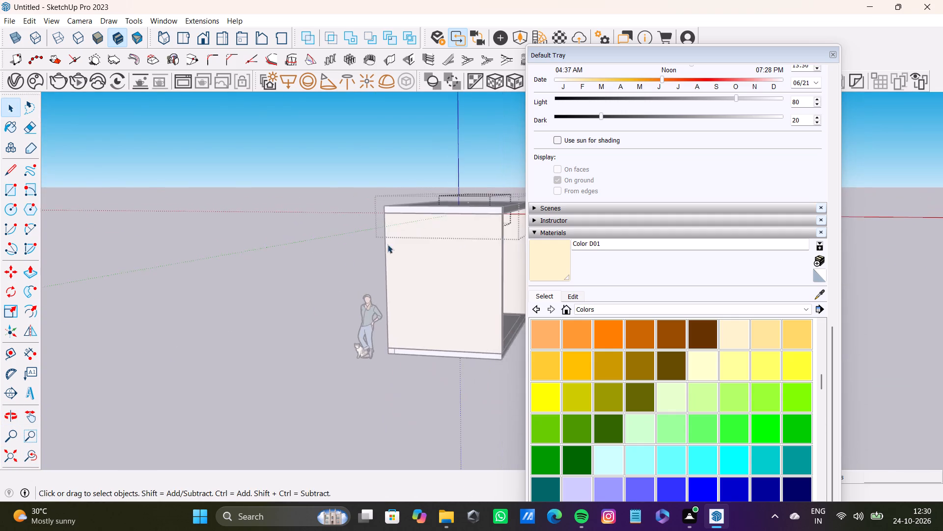
middle_drag(388, 244, 158, 276)
scroll(555, 291, up, 4)
middle_drag(499, 268, 301, 256)
scroll(452, 253, up, 7)
shift+middle_drag(455, 244, 453, 313)
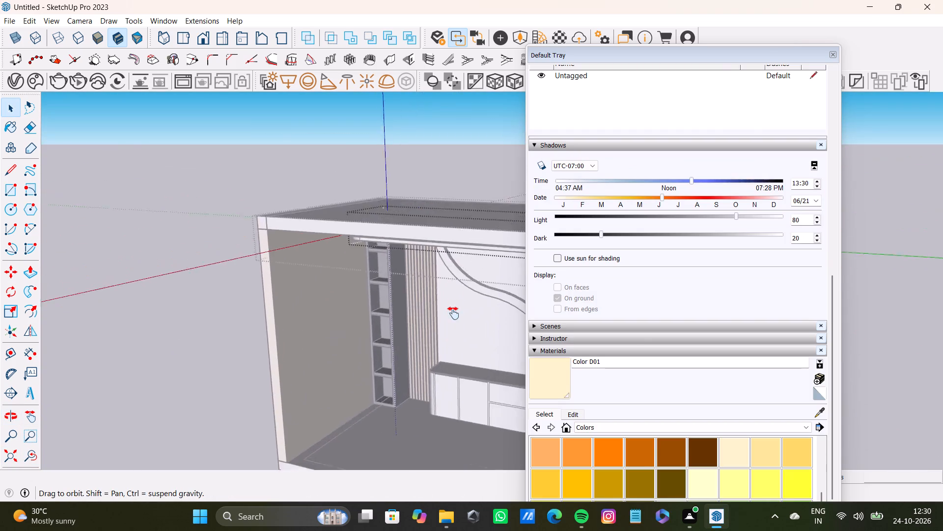
shift+middle_drag(453, 313, 319, 224)
scroll(355, 209, up, 20)
scroll(355, 209, up, 1)
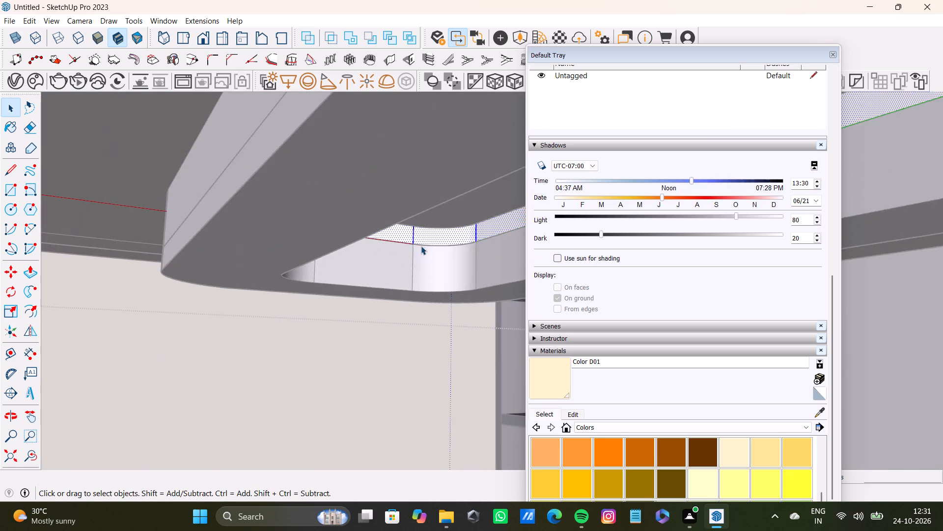
middle_drag(421, 242, 515, 268)
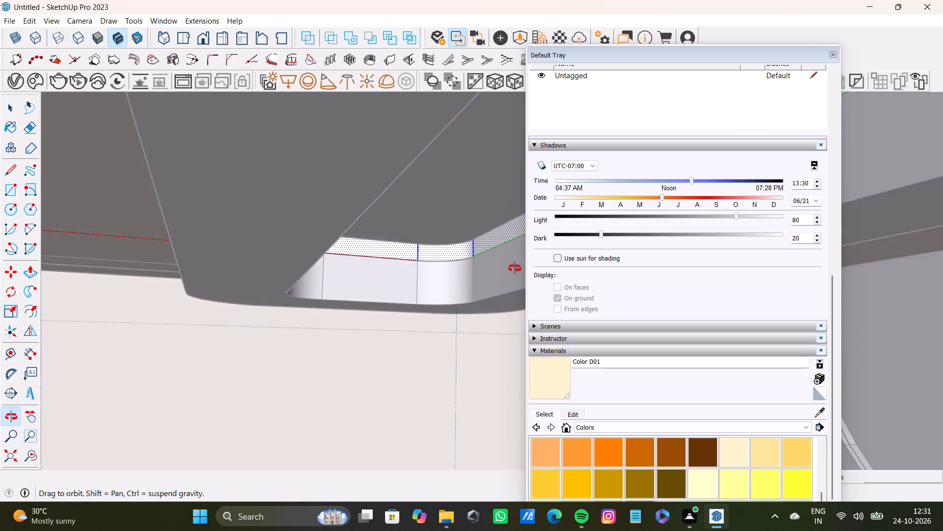
middle_drag(515, 268, 476, 289)
scroll(465, 284, down, 4)
shift+middle_drag(446, 285, 252, 224)
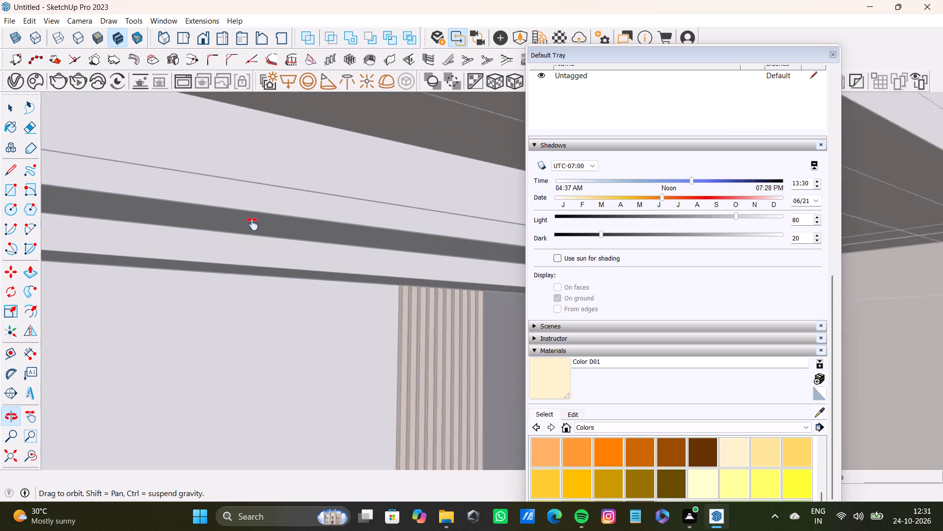
shift+middle_drag(252, 224, 508, 189)
shift+scroll(328, 259, up, 8)
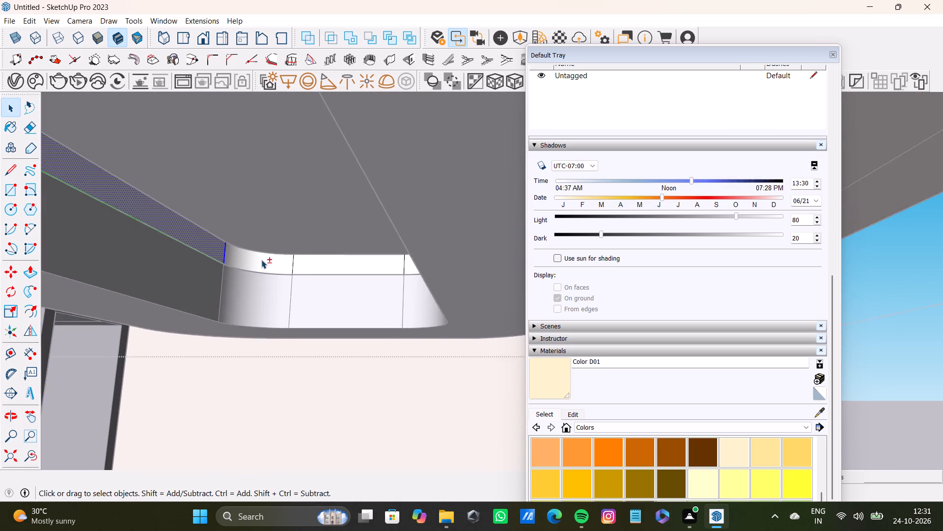
shift+click(261, 260)
shift+click(305, 264)
shift+scroll(309, 264, down, 4)
middle_drag(307, 266, 423, 294)
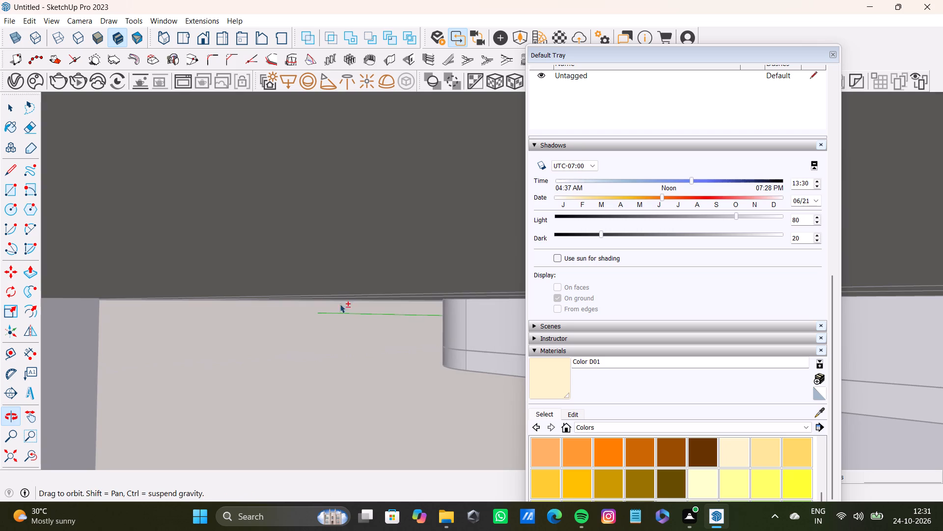
shift+click(27, 453)
middle_drag(246, 298, 324, 287)
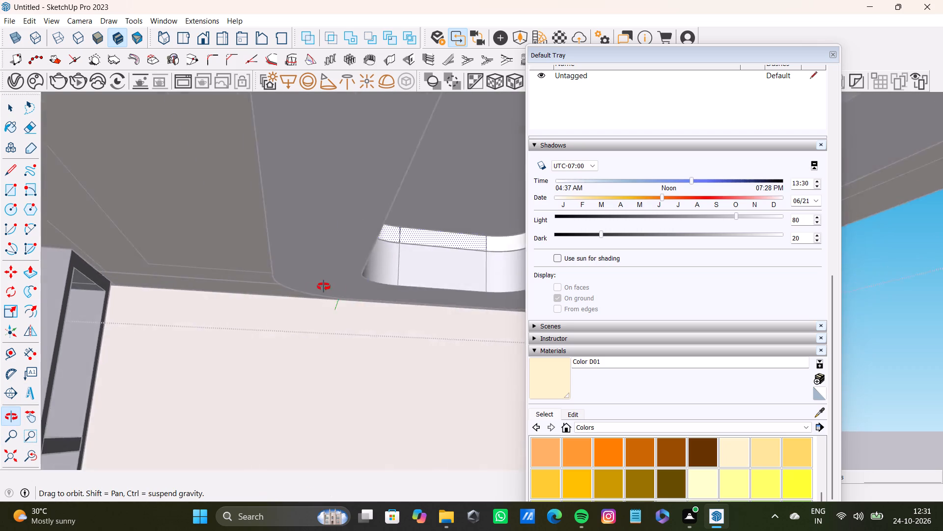
middle_drag(324, 287, 114, 267)
shift+scroll(351, 269, up, 6)
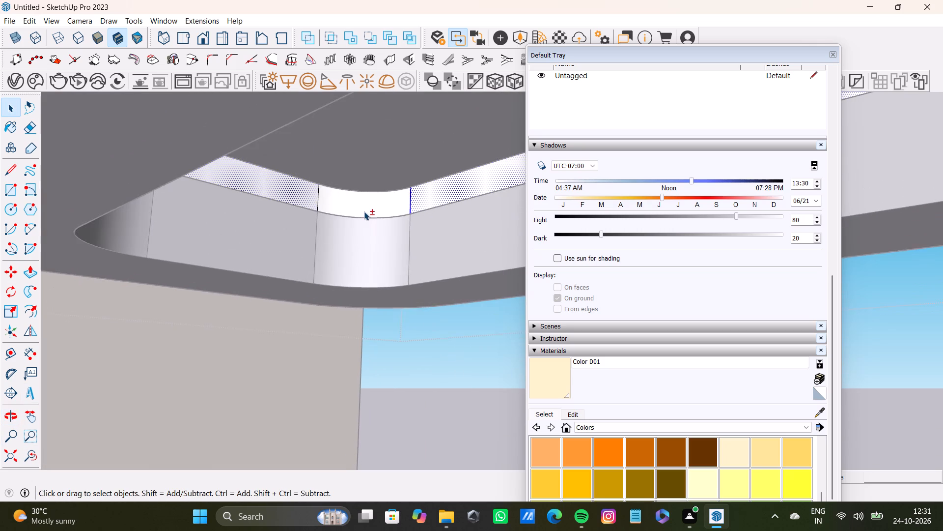
shift+click(364, 207)
Group the selected inner band faces and convert the group into a V-Ray mesh light.
right_click(456, 181)
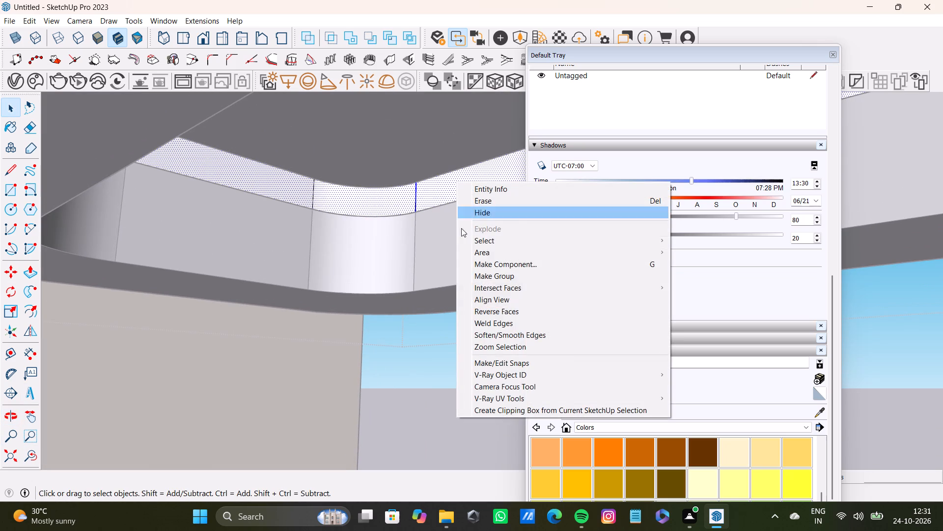
click(491, 280)
click(402, 81)
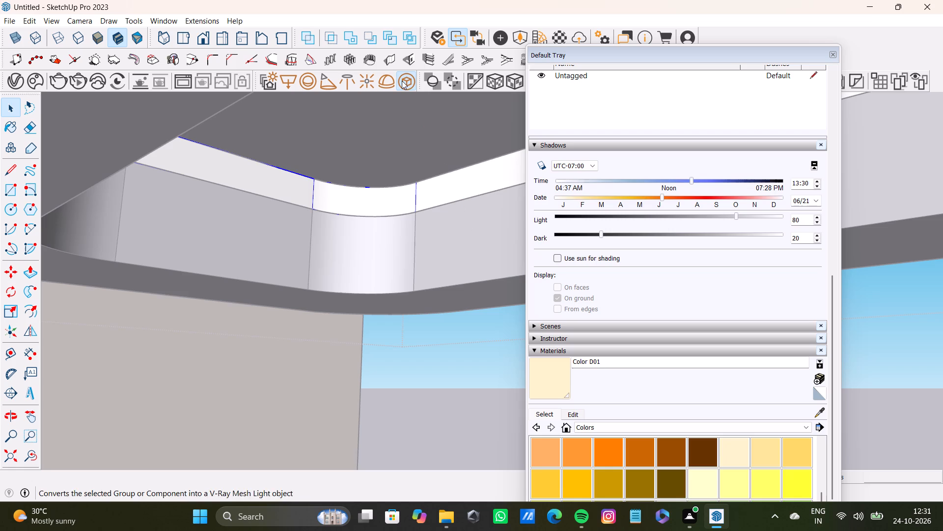
Close the Default Tray.
scroll(339, 180, down, 18)
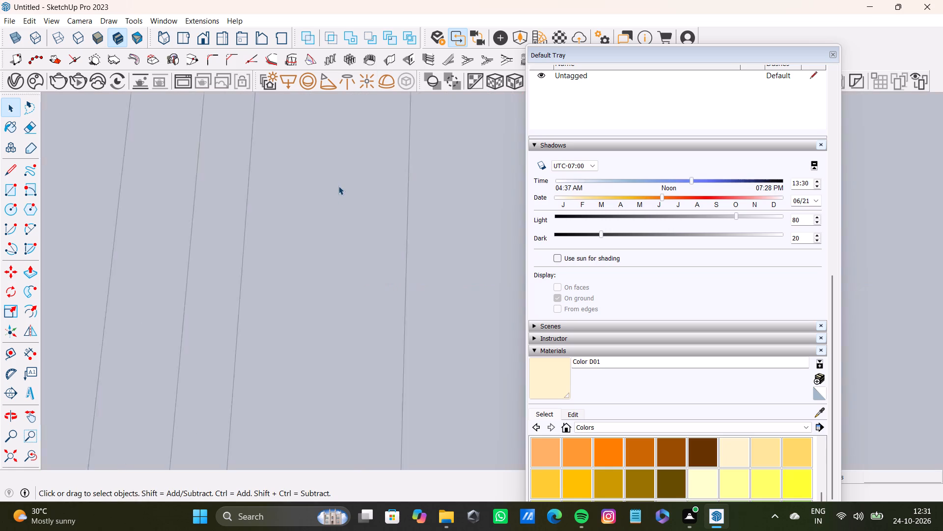
click(6, 455)
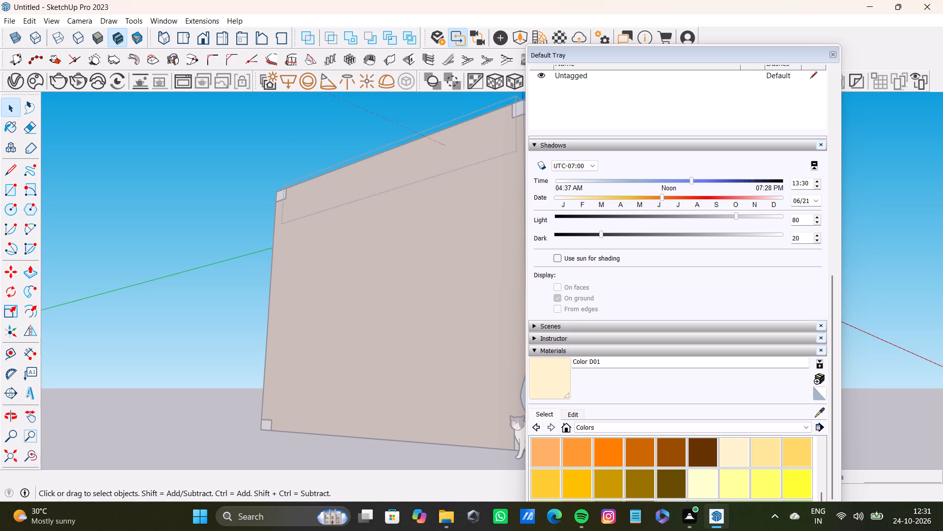
click(829, 56)
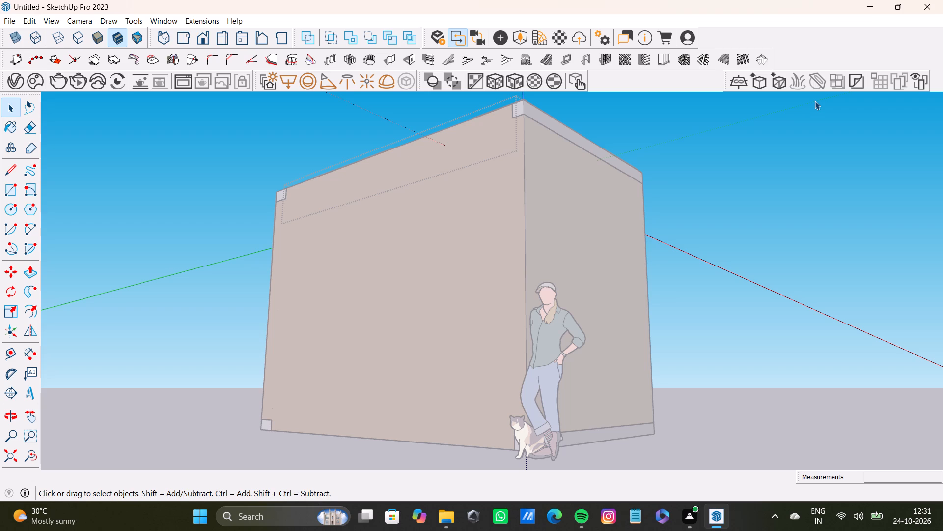
Return to the ceiling fixture and exit its open group to the ceiling panel group.
scroll(599, 316, down, 8)
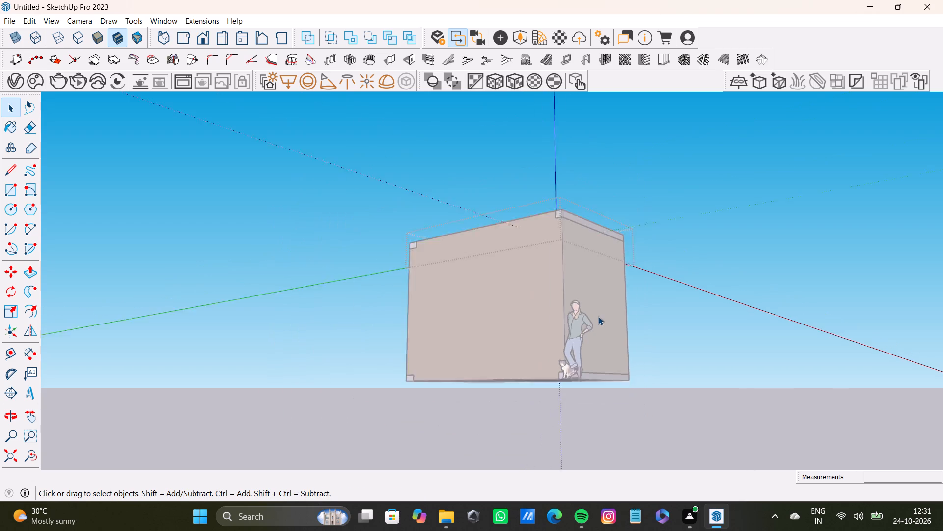
middle_drag(560, 334, 122, 336)
scroll(410, 306, up, 7)
shift+middle_drag(521, 270, 297, 287)
scroll(381, 219, up, 4)
shift+middle_drag(385, 216, 323, 187)
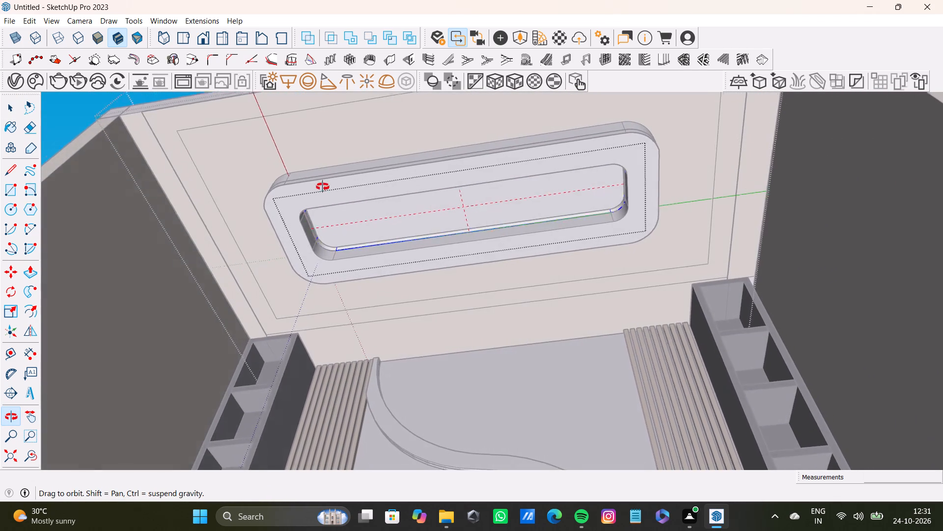
shift+middle_drag(323, 187, 333, 189)
scroll(361, 200, up, 3)
middle_drag(361, 199, 366, 258)
scroll(305, 233, down, 2)
key(space)
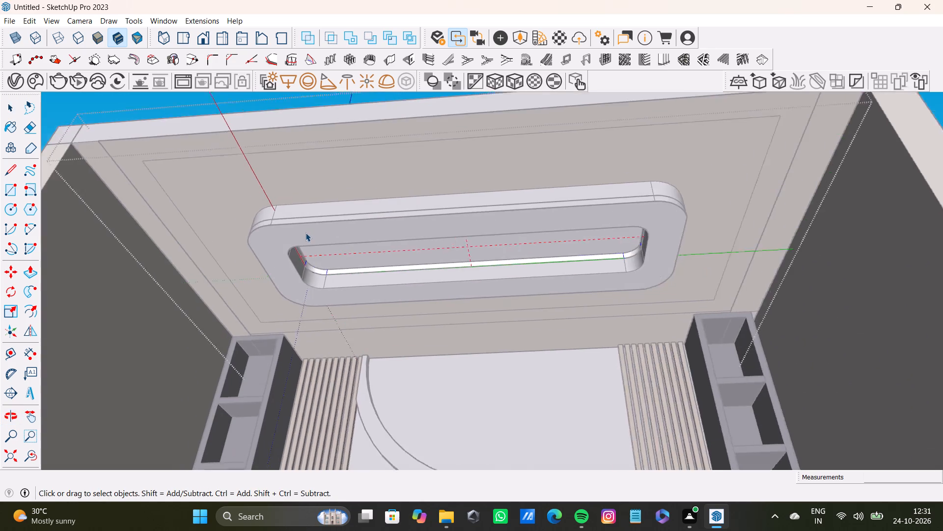
scroll(305, 233, down, 10)
click(330, 126)
Open the ceiling fixture's outer lower band group and select its long front face and the adjoining rounded front corner.
scroll(312, 242, up, 9)
shift+middle_drag(311, 241, 286, 271)
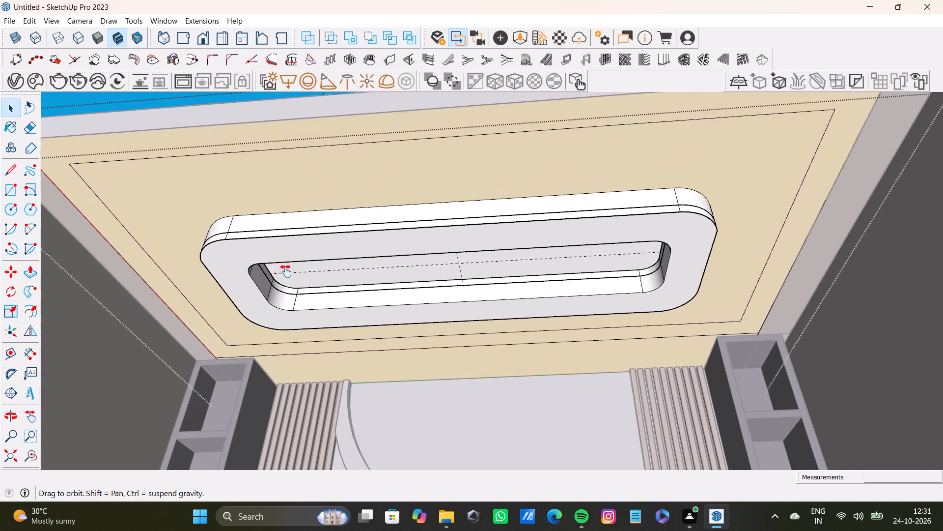
shift+middle_drag(286, 271, 324, 292)
scroll(328, 255, up, 4)
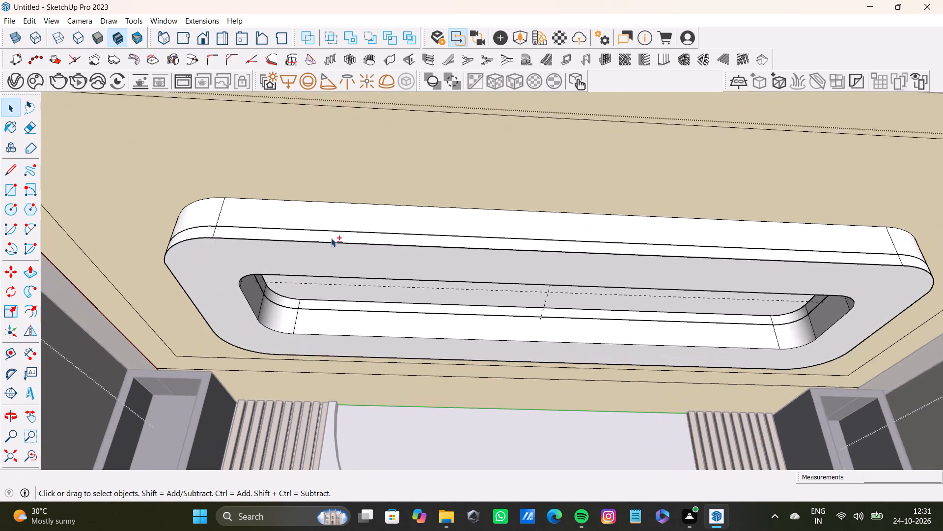
scroll(331, 238, up, 2)
shift+click(353, 230)
shift+click(355, 243)
shift+click(358, 236)
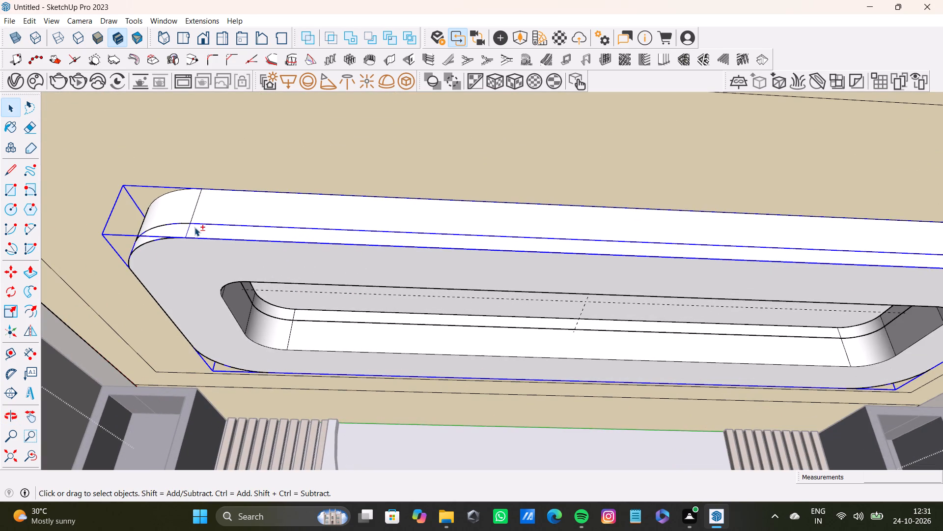
shift+double_click(204, 233)
click(206, 233)
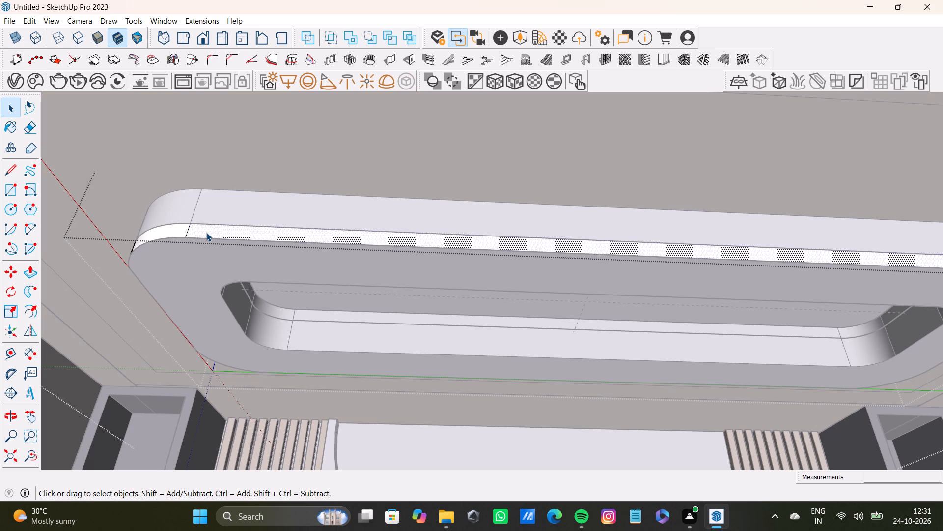
shift+double_click(205, 233)
shift+double_click(206, 231)
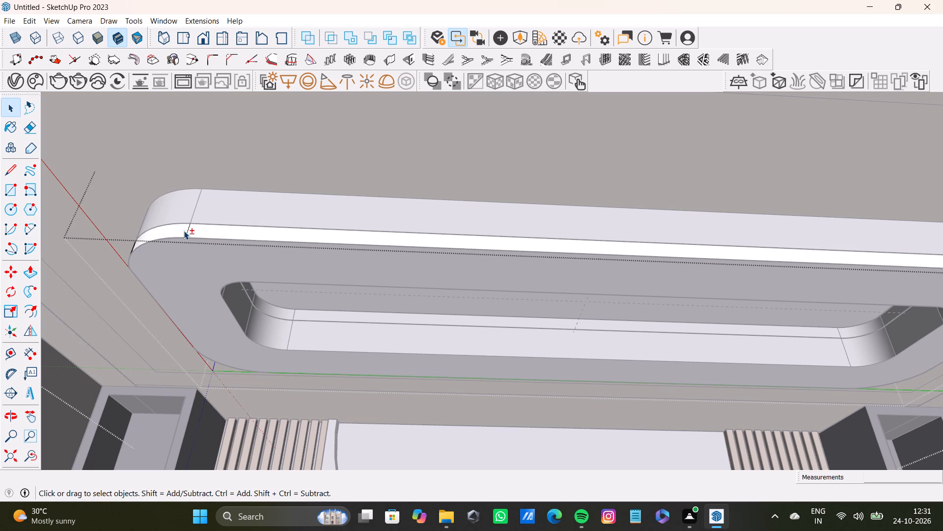
shift+double_click(183, 230)
shift+double_click(214, 233)
Add the rounded front corner and short end face at the other end of the outer band to the selection.
shift+scroll(389, 245, down, 4)
shift+middle_drag(503, 273, 267, 273)
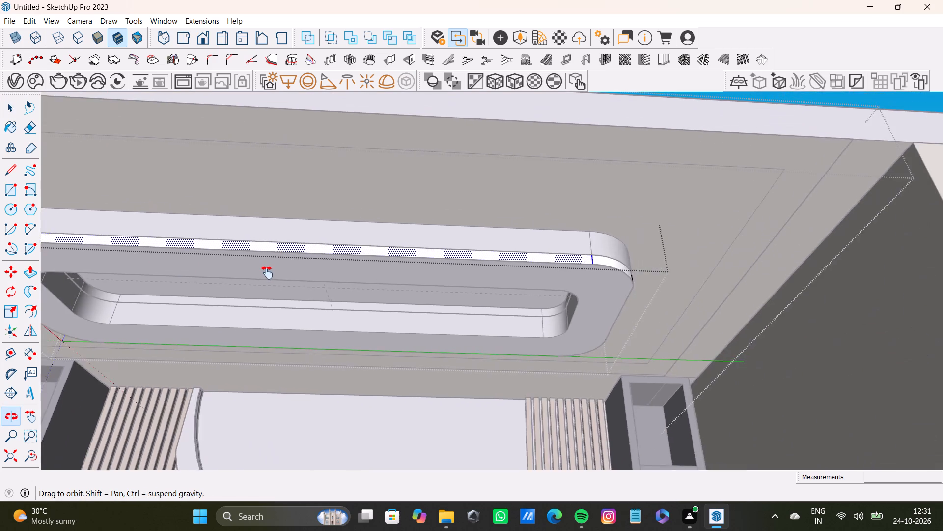
shift+middle_drag(267, 273, 181, 271)
shift+scroll(485, 257, up, 6)
shift+double_click(496, 253)
middle_drag(526, 279, 441, 277)
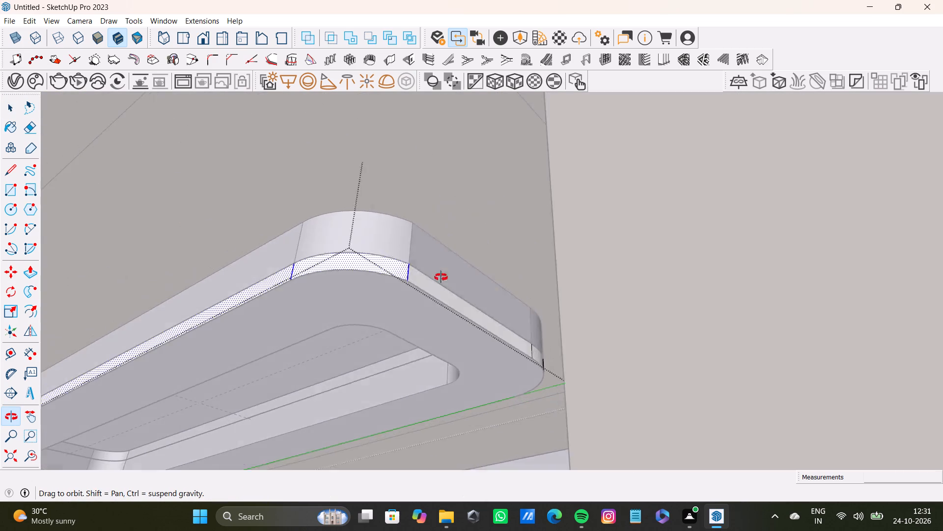
middle_drag(441, 277, 432, 277)
shift+scroll(417, 287, up, 3)
shift+click(30, 455)
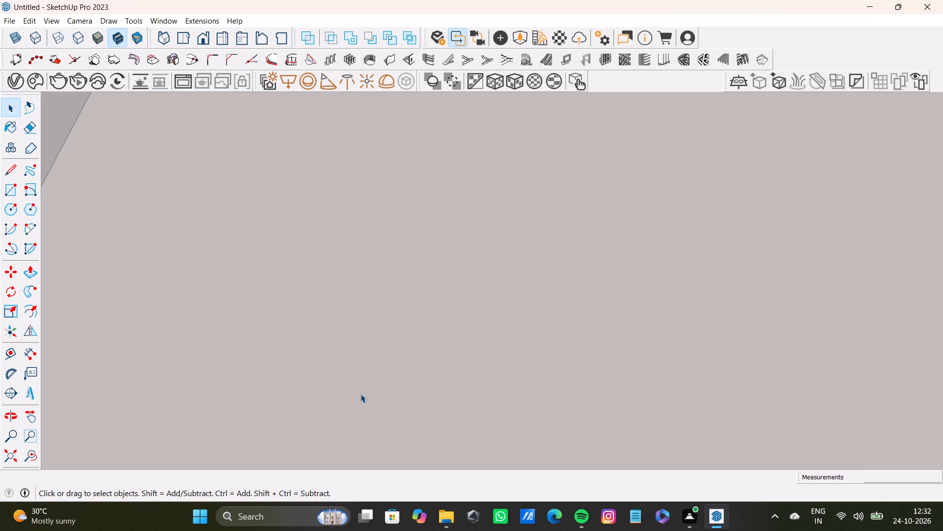
click(34, 456)
scroll(558, 309, up, 3)
shift+middle_drag(563, 306, 473, 335)
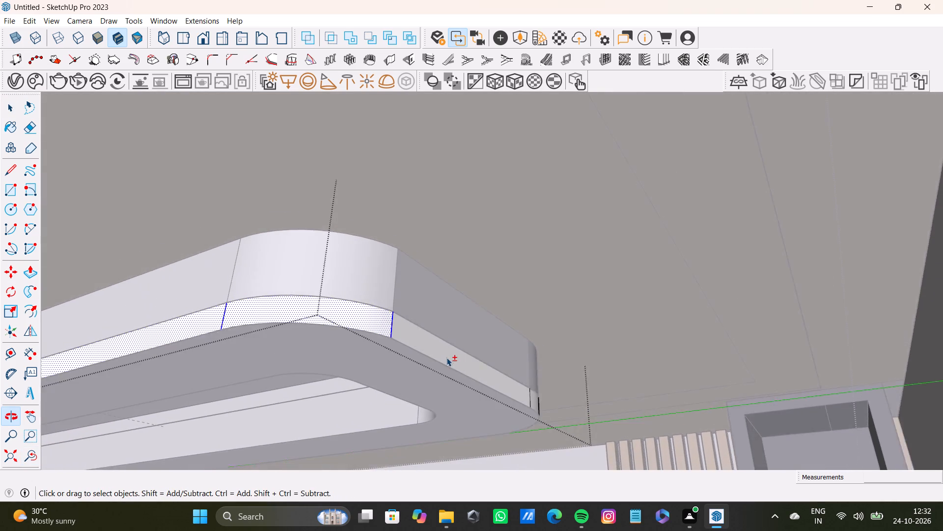
shift+scroll(446, 357, up, 3)
shift+double_click(445, 356)
Add the short end face at the opposite end of the outer band to the selection.
shift+middle_drag(618, 397, 700, 290)
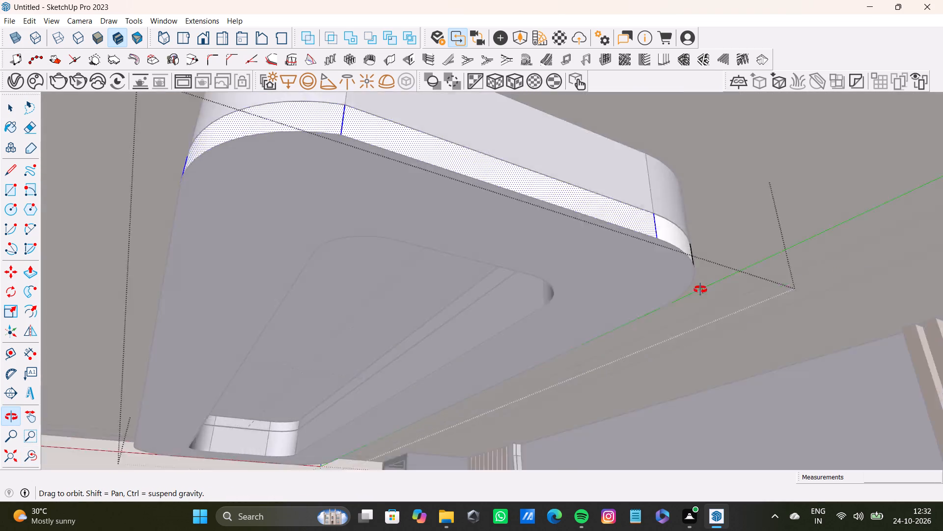
shift+middle_drag(700, 290, 646, 307)
click(33, 460)
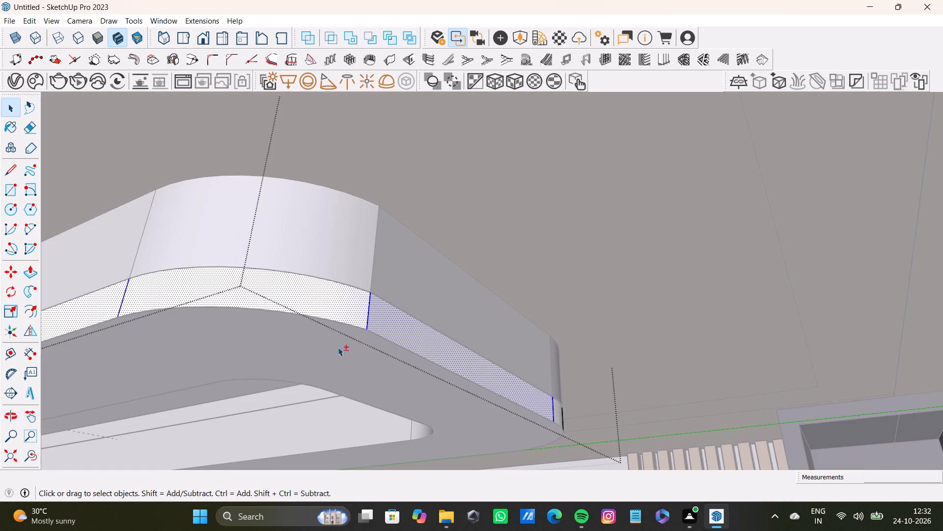
shift+scroll(334, 325, down, 3)
shift+middle_drag(346, 321, 678, 323)
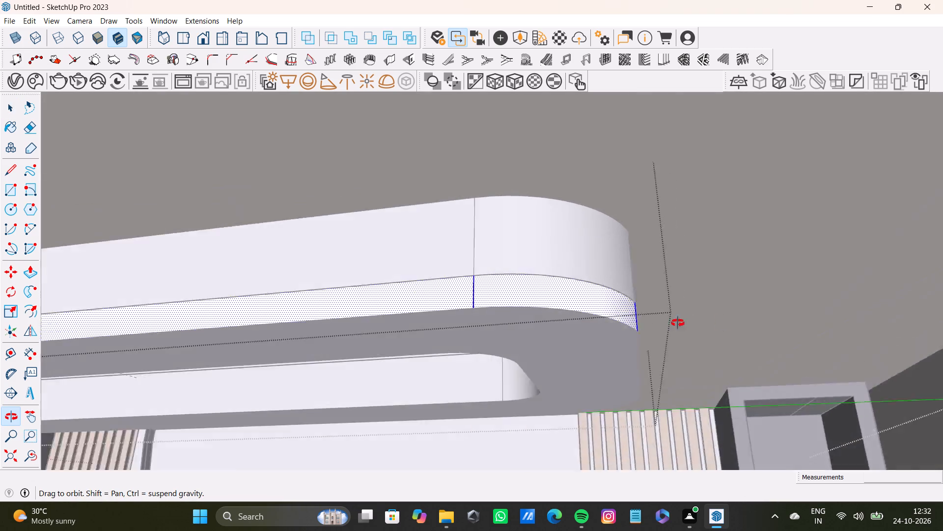
shift+middle_drag(678, 323, 440, 361)
shift+middle_drag(731, 265, 530, 292)
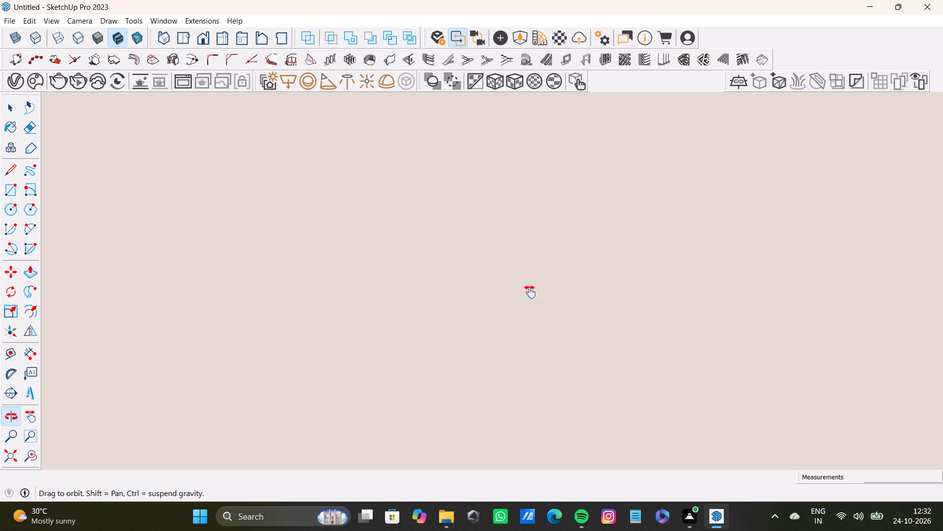
shift+middle_drag(530, 292, 689, 349)
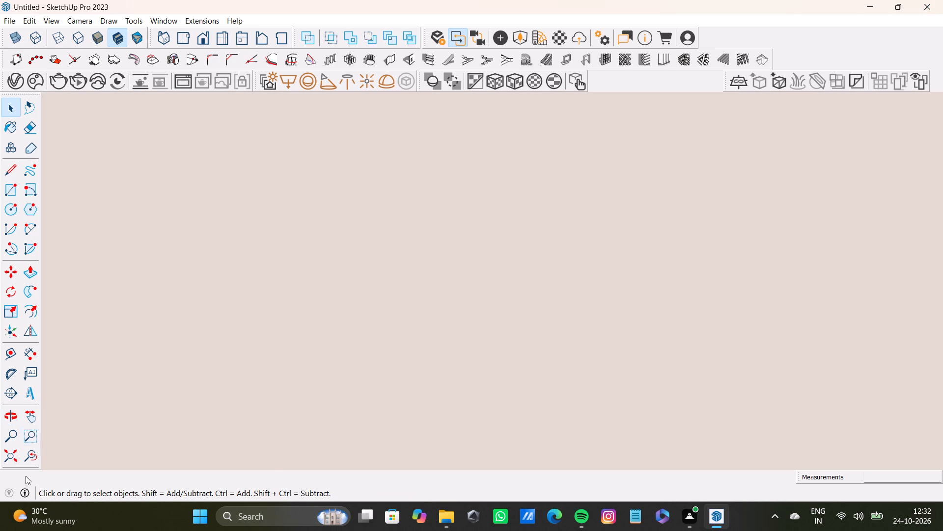
click(34, 462)
click(13, 462)
scroll(349, 393, up, 4)
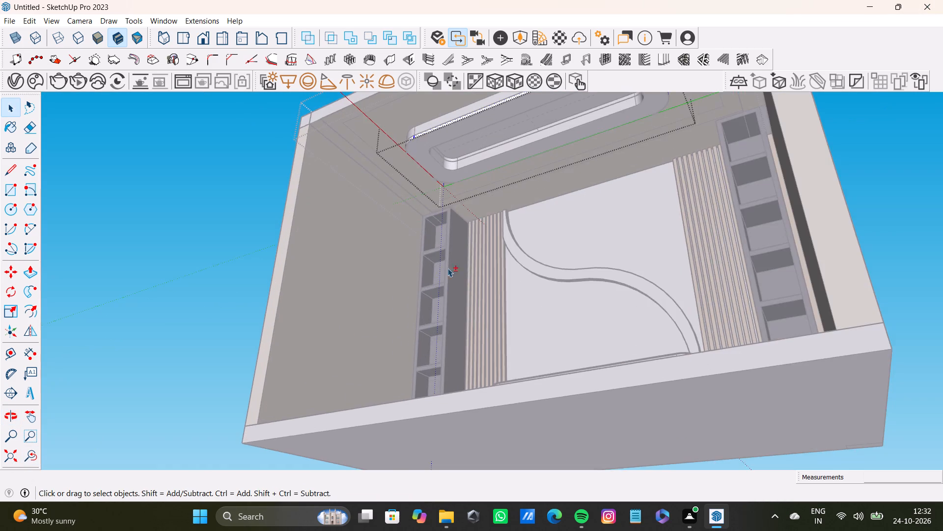
shift+middle_drag(436, 257, 620, 431)
scroll(513, 291, up, 16)
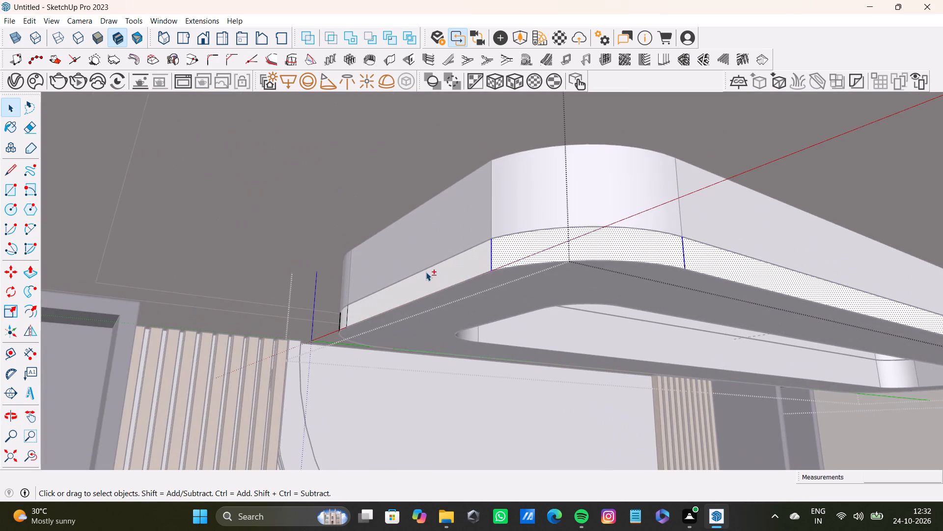
shift+double_click(435, 272)
Add the outer band's rear rounded corner at the far end to the selection.
shift+middle_drag(502, 290, 101, 260)
shift+scroll(371, 292, down, 15)
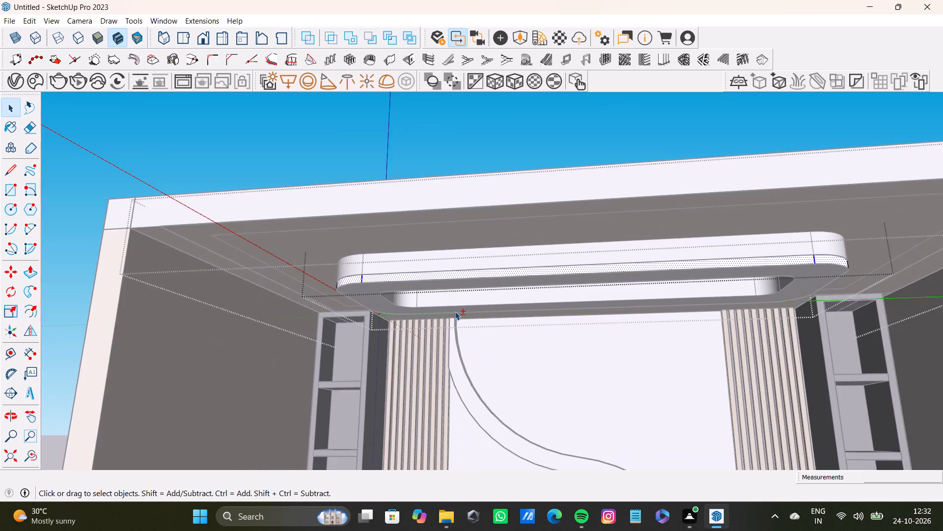
shift+middle_drag(456, 311, 225, 283)
scroll(532, 238, up, 10)
shift+middle_drag(549, 231, 422, 227)
shift+scroll(653, 229, up, 7)
shift+middle_drag(632, 319, 407, 348)
shift+double_click(407, 377)
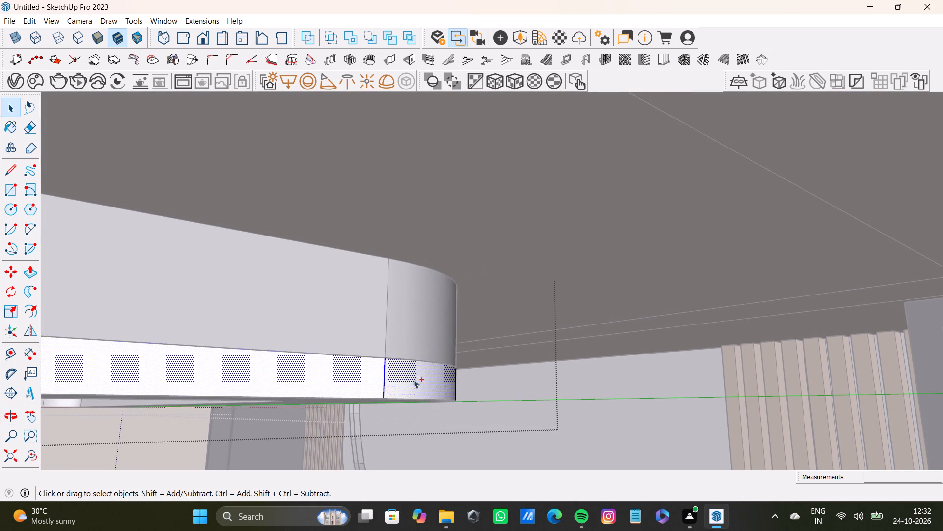
Add the outer band's last rear corner and long rear face to complete the selection around the fixture.
shift+middle_drag(458, 388, 817, 204)
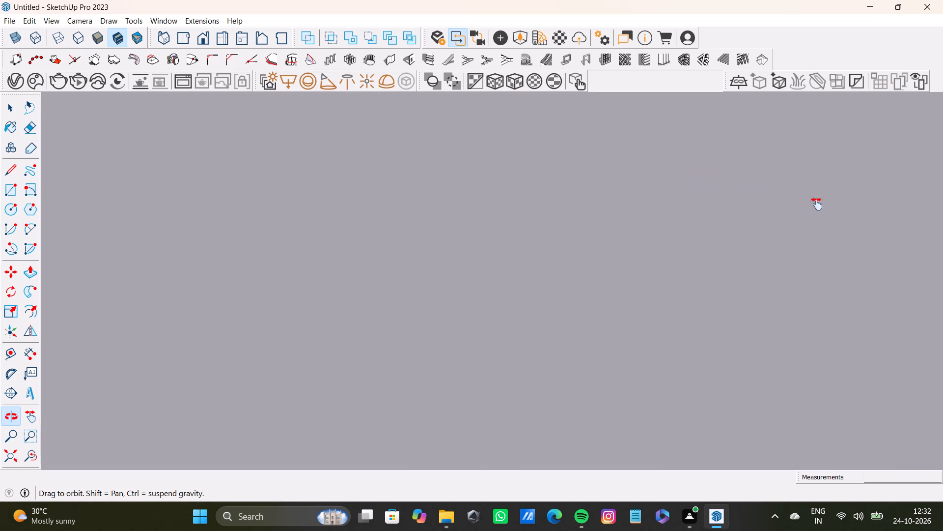
shift+middle_drag(817, 204, 940, 255)
shift+drag(30, 452, 24, 453)
shift+click(0, 459)
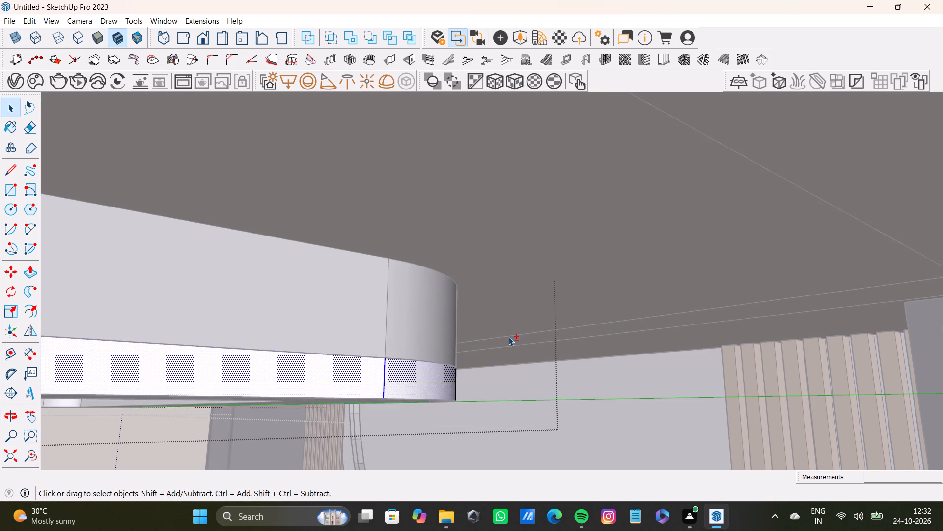
shift+scroll(508, 337, up, 5)
shift+middle_drag(509, 273, 635, 238)
shift+scroll(487, 407, down, 16)
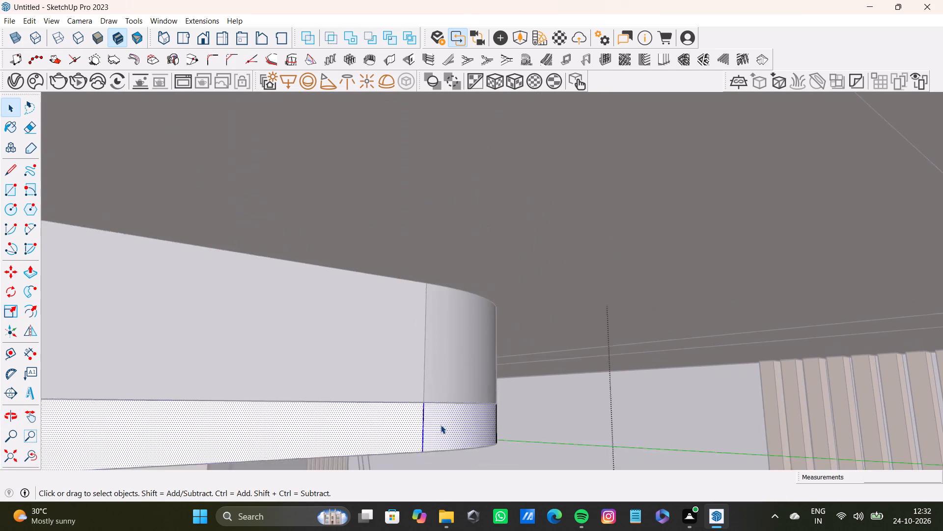
shift+scroll(441, 425, down, 6)
middle_drag(440, 425, 458, 360)
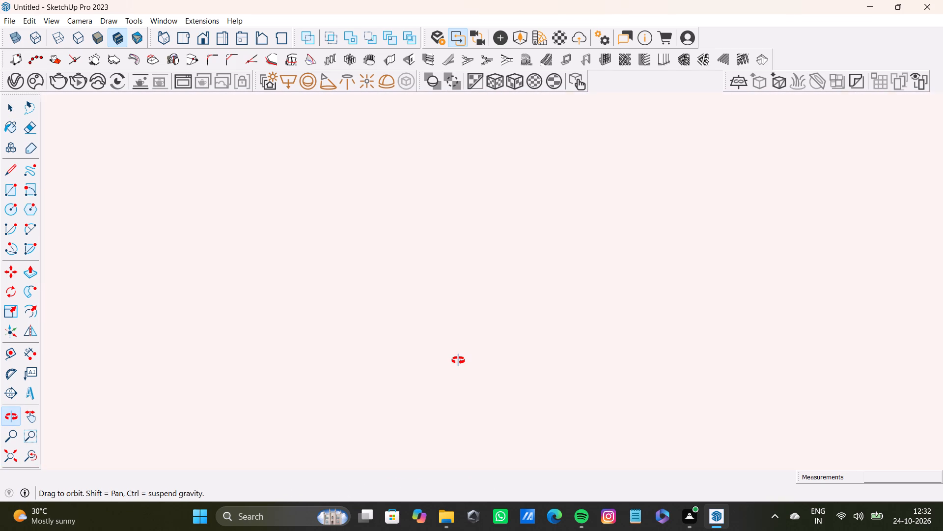
middle_drag(458, 360, 458, 361)
click(31, 452)
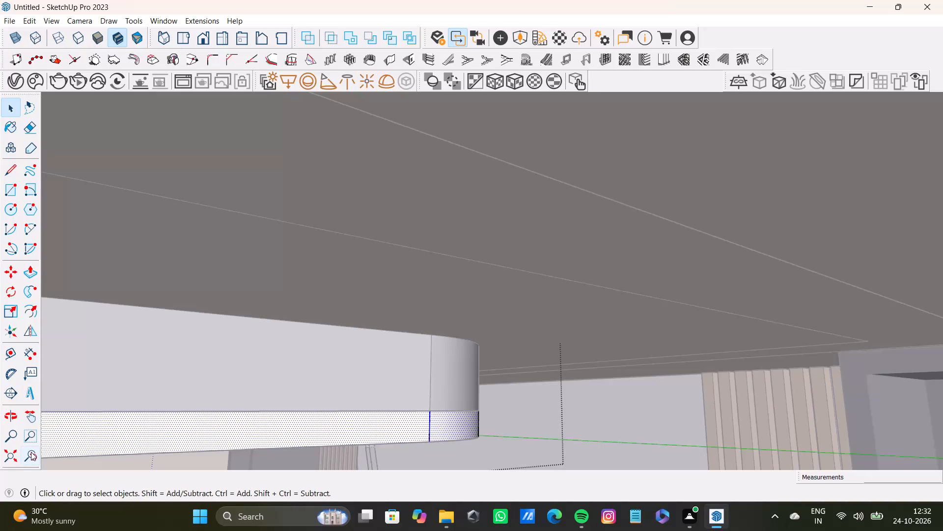
scroll(31, 449, down, 11)
shift+drag(27, 454, 22, 455)
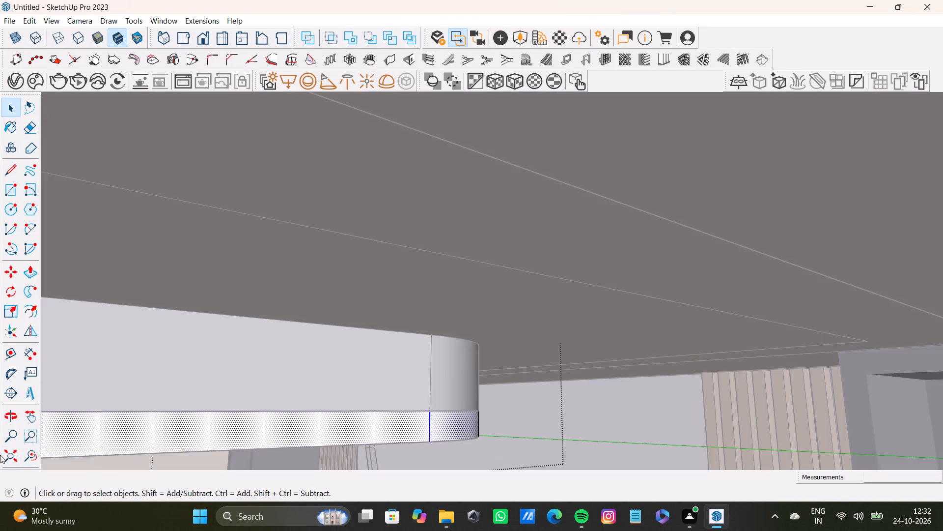
shift+click(1, 455)
shift+scroll(438, 365, up, 5)
shift+middle_drag(430, 318, 529, 384)
shift+middle_drag(422, 264, 491, 359)
scroll(306, 349, up, 6)
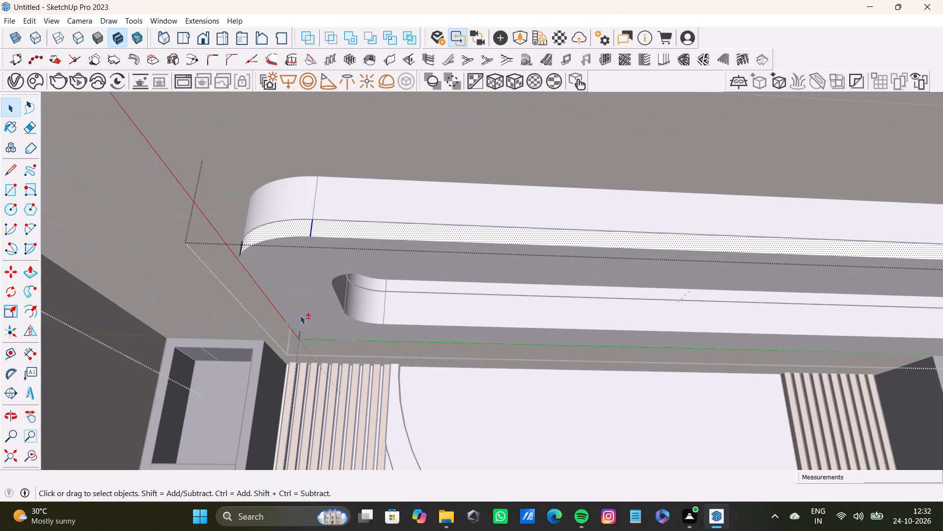
shift+scroll(425, 286, down, 4)
shift+middle_drag(447, 333, 393, 279)
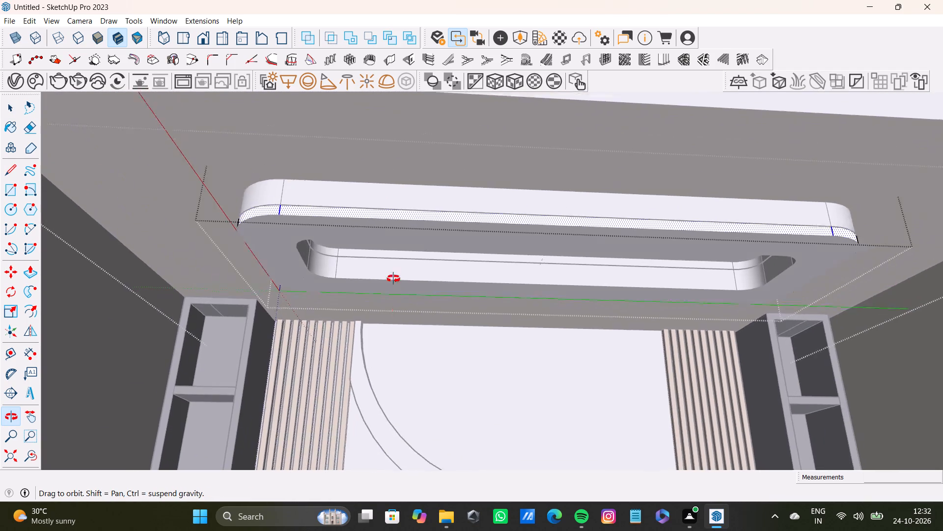
shift+middle_drag(393, 279, 218, 250)
scroll(324, 286, up, 10)
shift+middle_drag(431, 343, 427, 332)
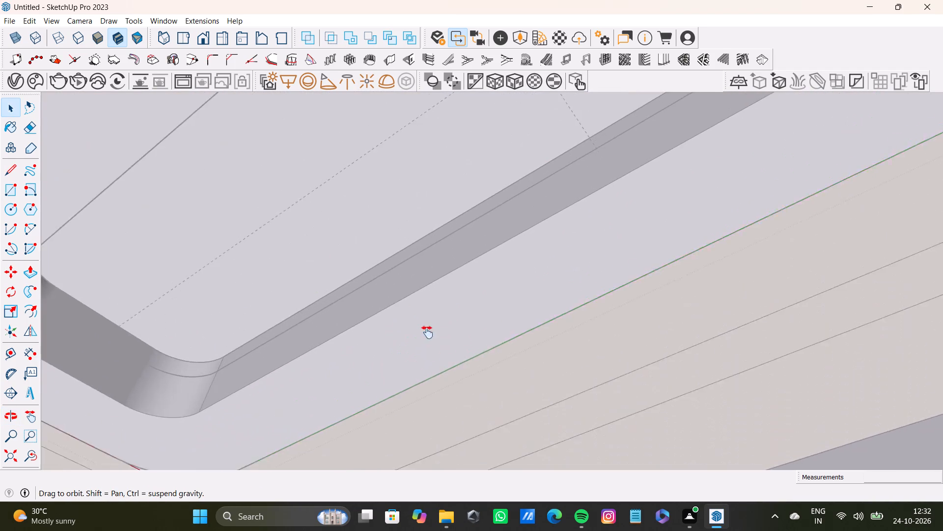
shift+middle_drag(427, 332, 334, 349)
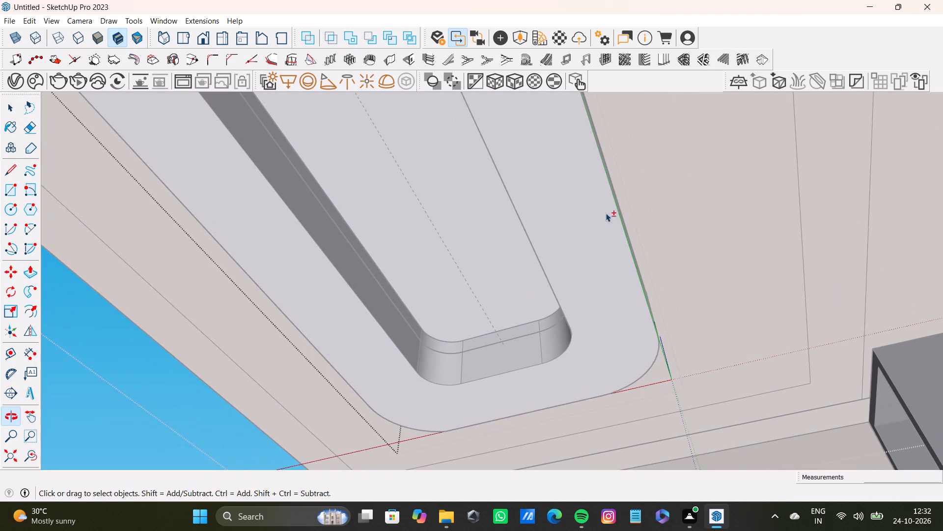
shift+middle_drag(557, 241, 415, 404)
shift+scroll(719, 404, up, 2)
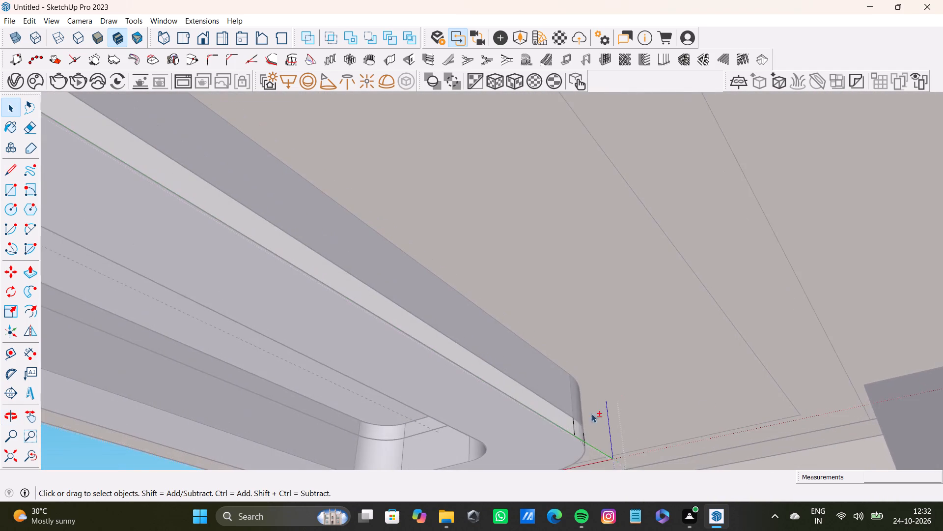
shift+scroll(591, 413, up, 2)
shift+click(558, 438)
shift+click(542, 427)
Group the selected outer band faces and convert the group into a V-Ray mesh light.
shift+scroll(509, 403, down, 4)
shift+middle_drag(345, 368, 600, 395)
shift+scroll(431, 320, down, 4)
shift+middle_drag(356, 211, 562, 464)
shift+middle_drag(202, 210, 474, 341)
shift+right_click(304, 252)
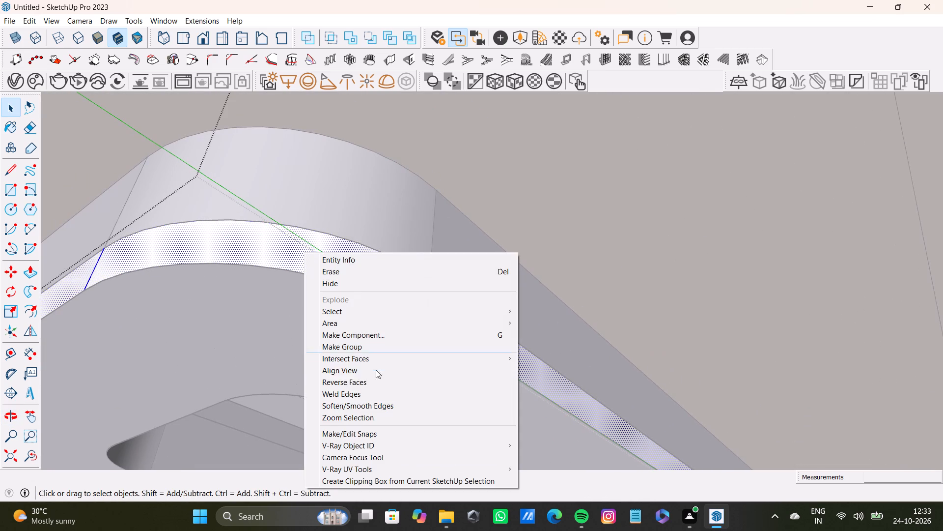
shift+click(370, 352)
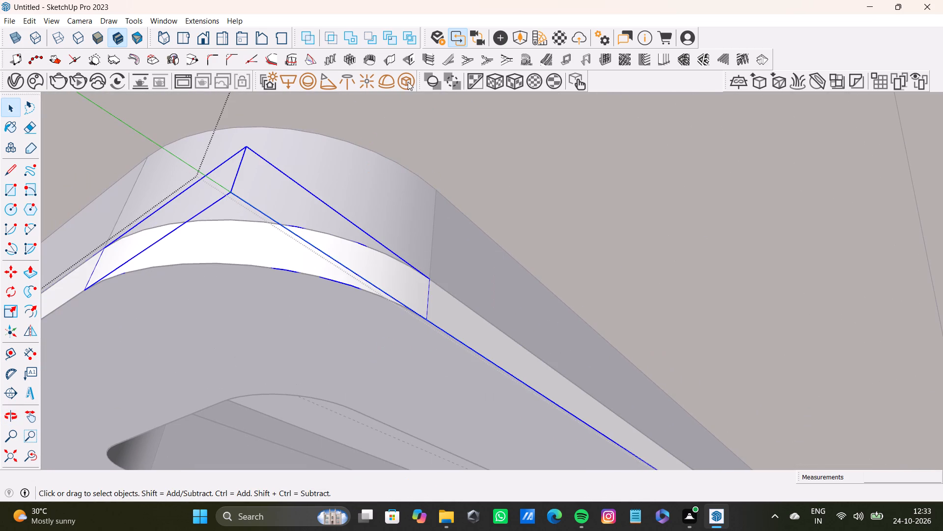
shift+click(408, 82)
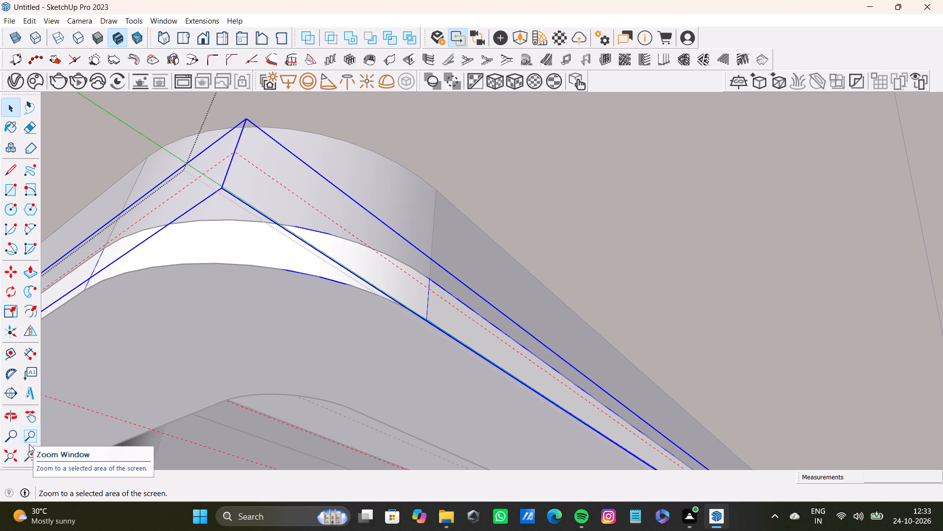
Check the ceiling fixture with its outer band light in the context of the whole room.
click(32, 459)
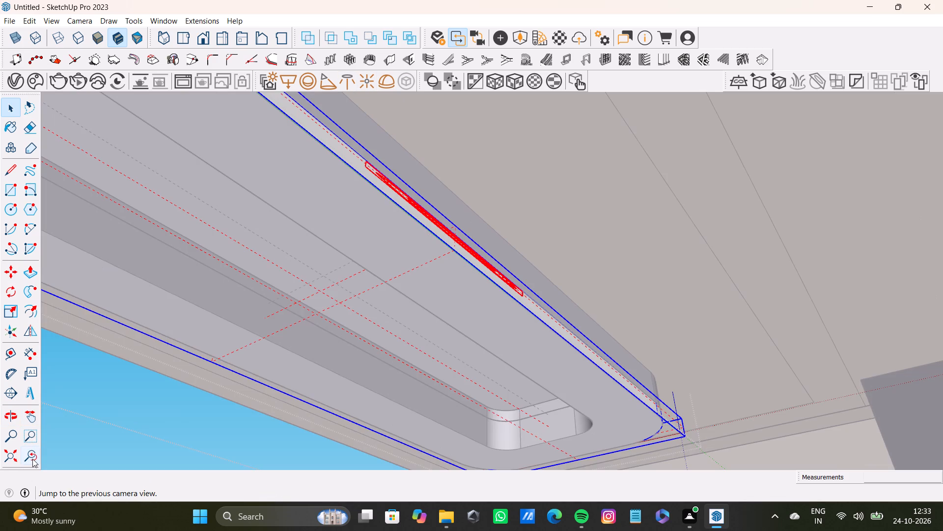
scroll(338, 286, down, 8)
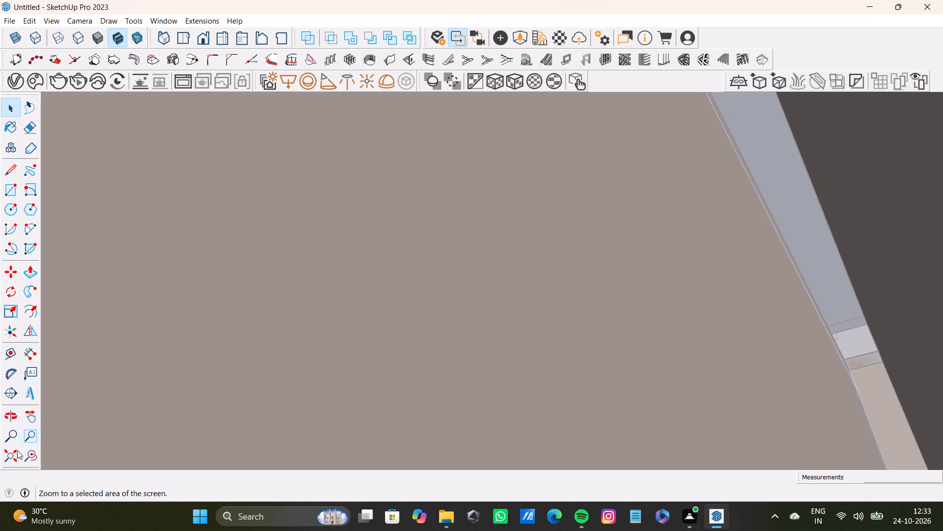
click(15, 453)
middle_drag(309, 342, 780, 433)
scroll(432, 225, up, 4)
scroll(433, 213, down, 4)
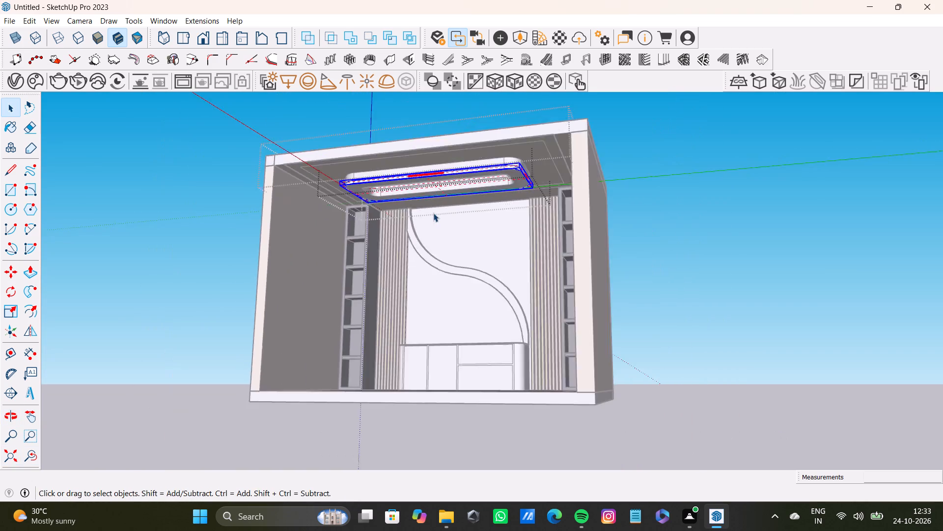
Close the ceiling fixture's nested groups and return to the whole room model.
scroll(433, 213, down, 4)
click(449, 138)
key(space)
scroll(433, 205, up, 9)
middle_drag(433, 199, 476, 128)
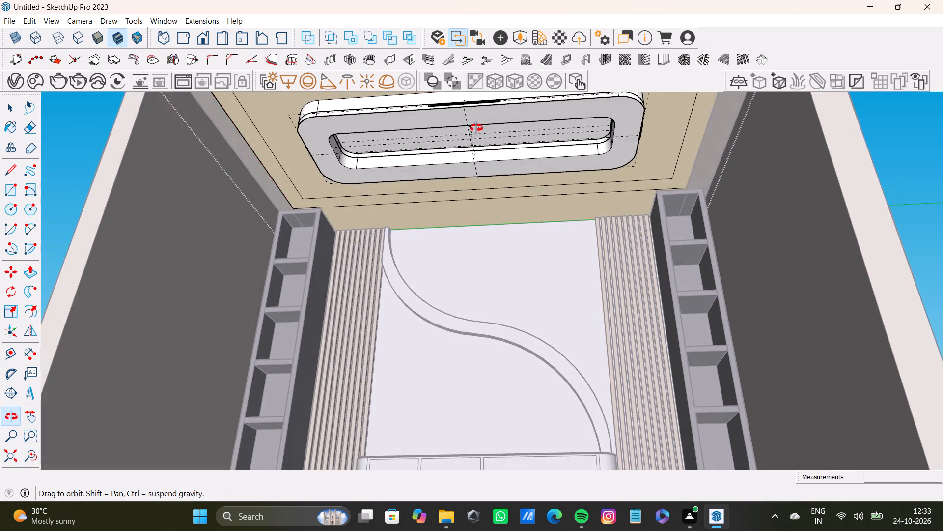
middle_drag(476, 128, 477, 198)
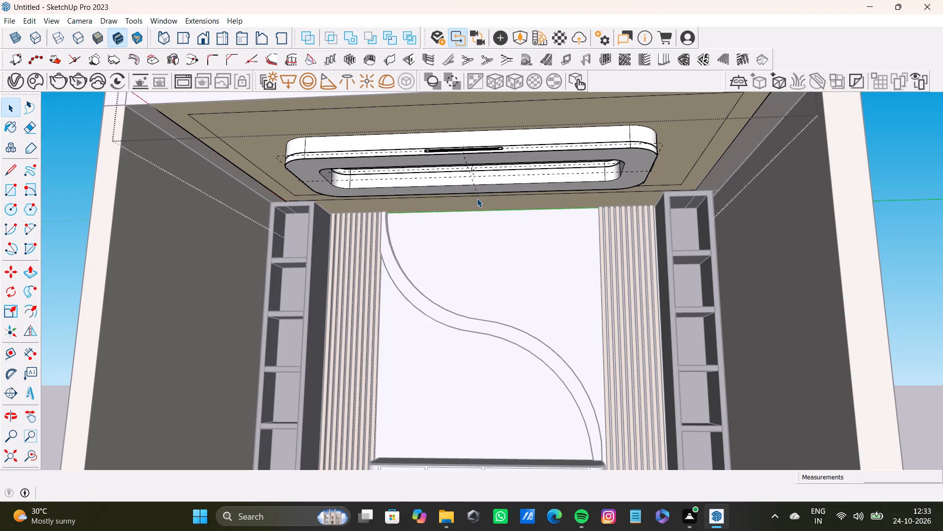
shift+scroll(454, 204, down, 9)
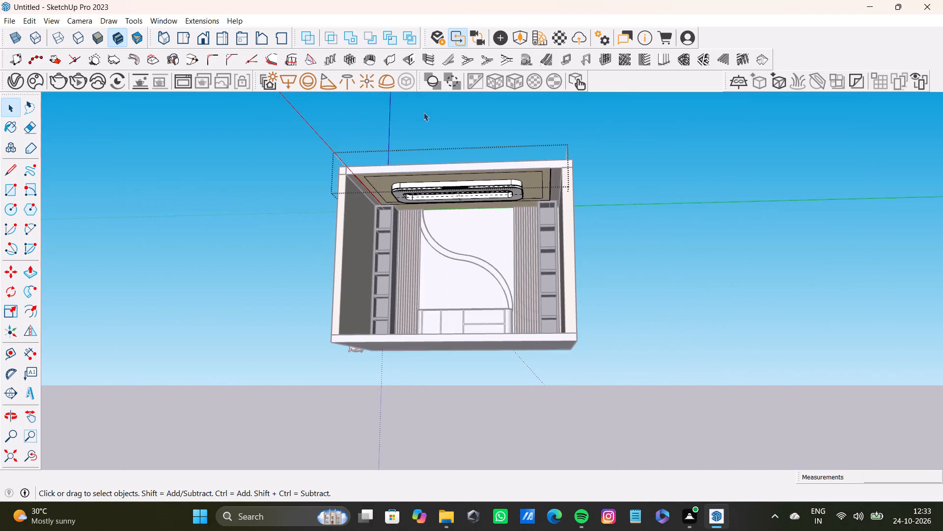
key(space)
click(426, 136)
scroll(476, 229, up, 9)
middle_click(465, 262)
scroll(458, 267, down, 4)
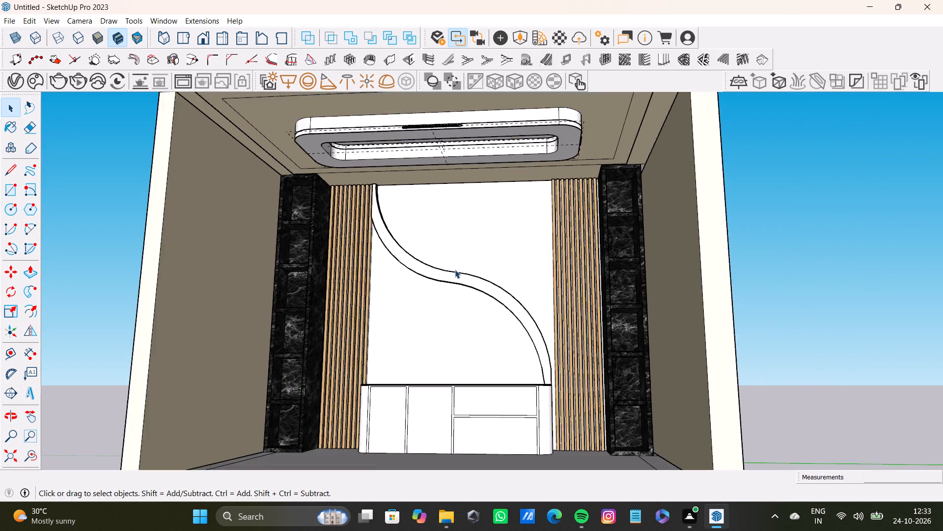
Open the S-curve band's group on the back wall and select its thin recessed edge faces from the mid-bend upward.
middle_drag(452, 270, 458, 329)
scroll(456, 296, up, 14)
middle_drag(461, 263, 344, 321)
scroll(483, 271, up, 11)
shift+double_click(500, 266)
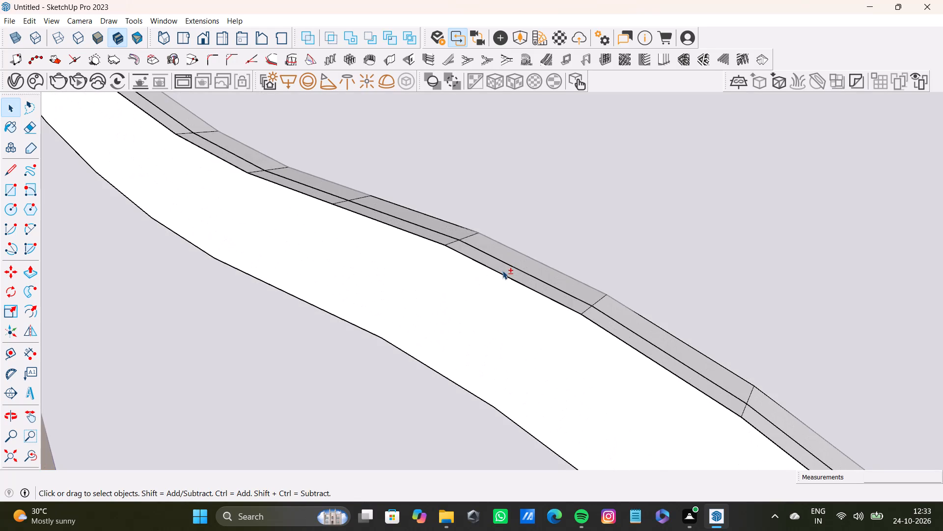
shift+click(502, 270)
shift+double_click(505, 271)
double_click(507, 271)
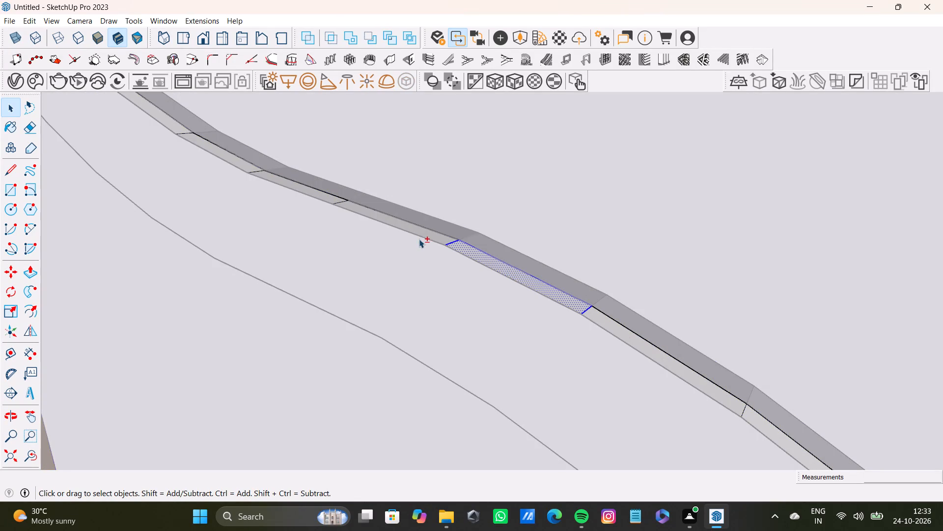
shift+click(426, 232)
shift+click(320, 193)
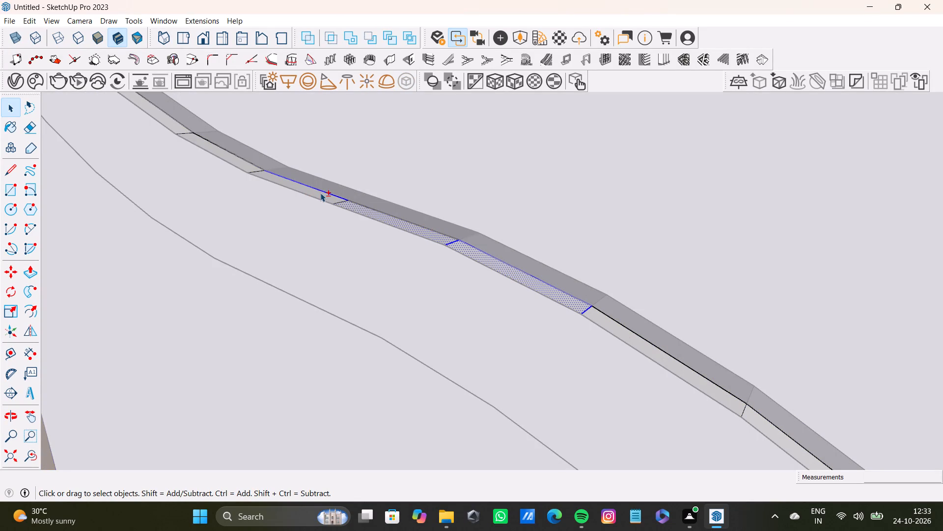
shift+double_click(314, 194)
shift+double_click(233, 159)
Add the thin edge faces along the S-curve's upper arc to the selection.
shift+middle_drag(248, 162, 306, 285)
shift+scroll(219, 230, up, 4)
shift+double_click(222, 241)
shift+double_click(160, 187)
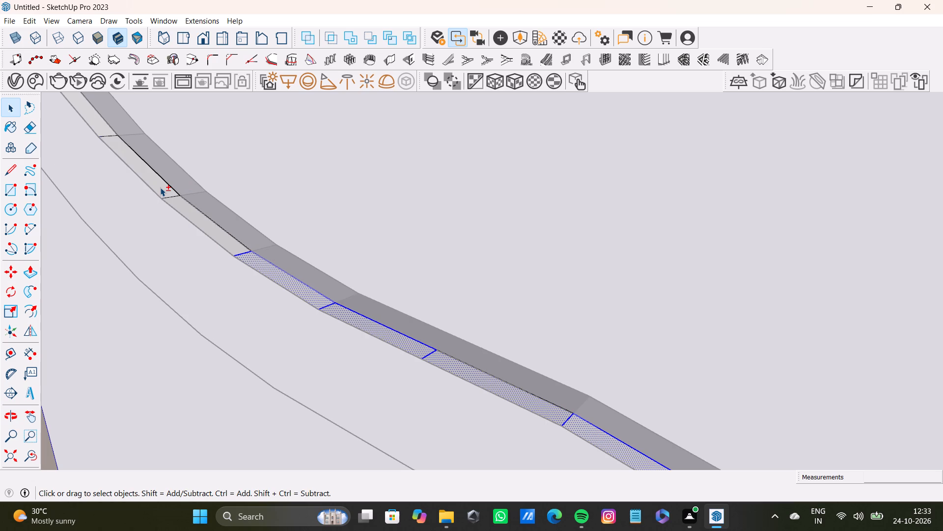
shift+double_click(207, 229)
shift+middle_drag(207, 207, 312, 352)
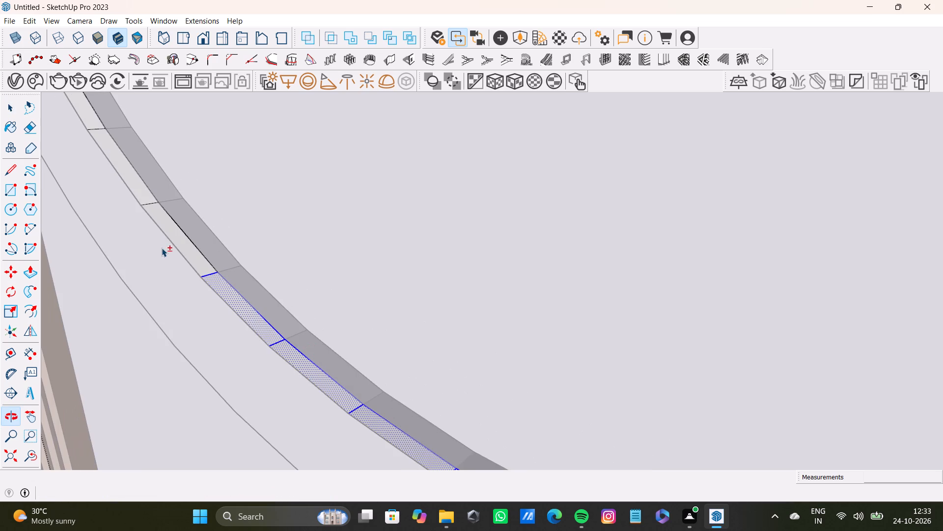
shift+double_click(183, 247)
shift+double_click(137, 191)
Add the steeper thin edge faces of the S-curve's upper arc, climbing beside the slatted panel.
shift+middle_drag(145, 173, 254, 404)
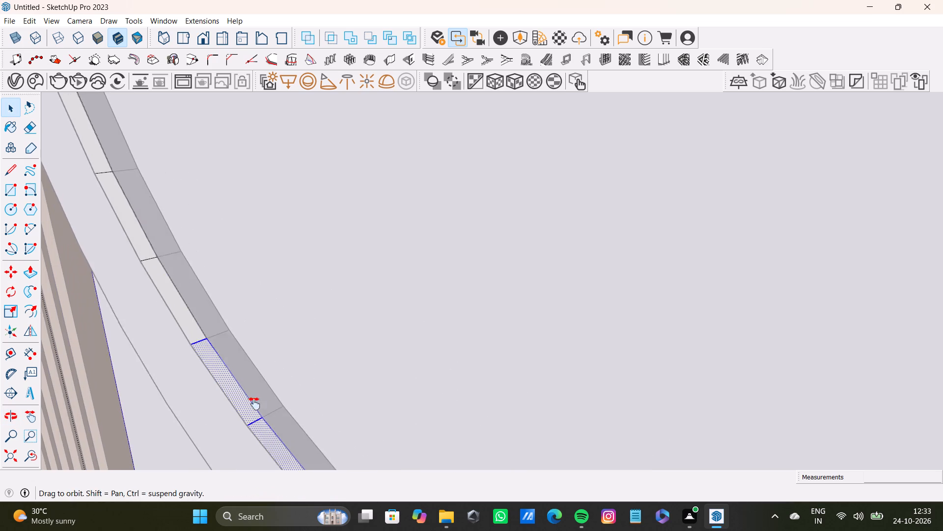
shift+middle_drag(254, 404, 254, 404)
shift+double_click(165, 311)
shift+double_click(149, 258)
shift+middle_drag(161, 238, 217, 330)
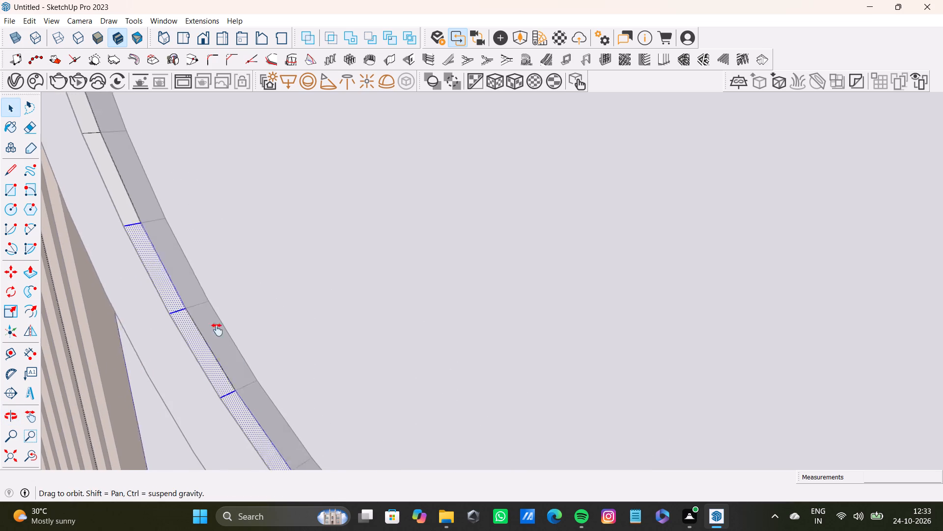
shift+middle_drag(217, 330, 242, 373)
shift+click(174, 290)
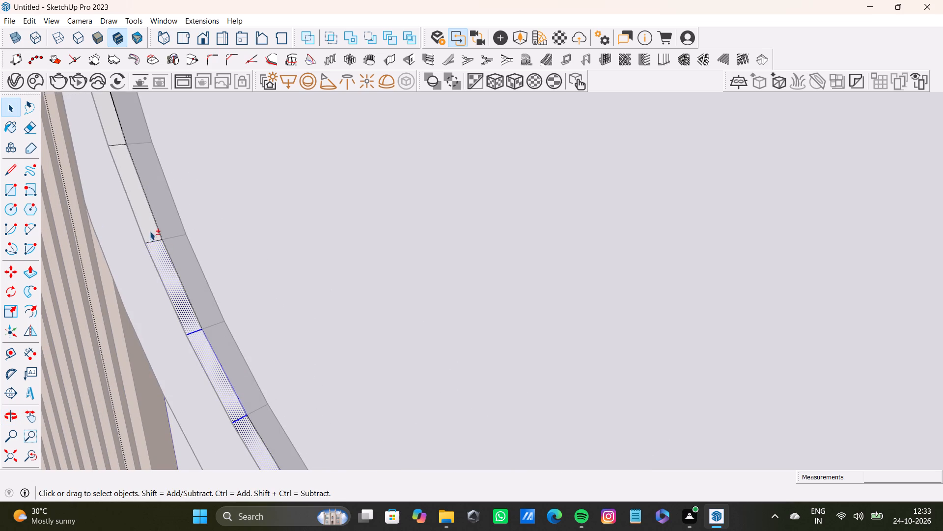
shift+double_click(150, 231)
shift+middle_drag(171, 215, 240, 398)
shift+double_click(176, 293)
shift+double_click(157, 202)
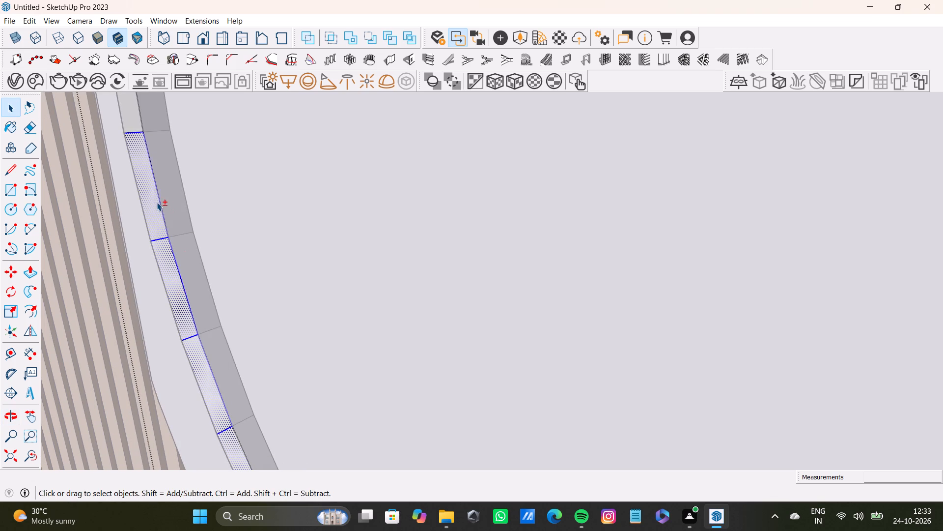
Add the thin strip's topmost face at the upper end of the S-curve to the selection.
shift+middle_drag(205, 291, 232, 413)
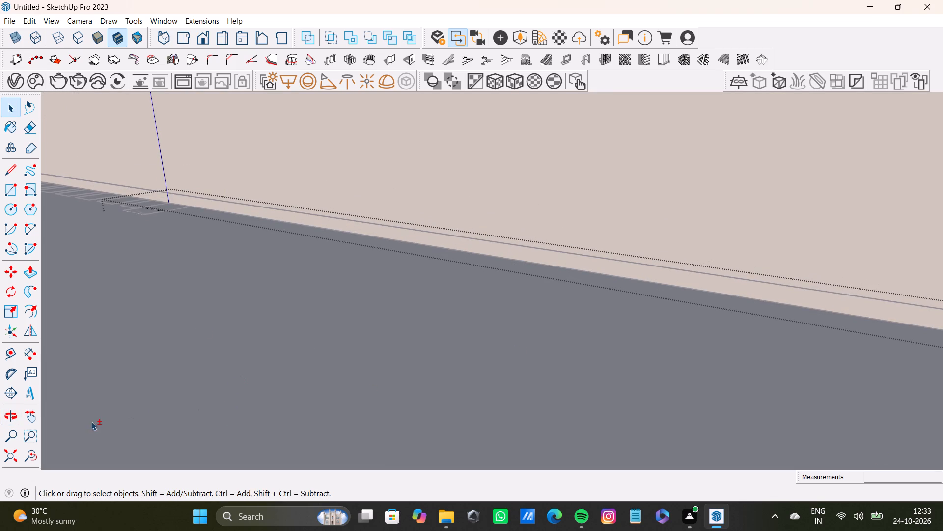
shift+click(27, 458)
shift+middle_drag(456, 291, 512, 386)
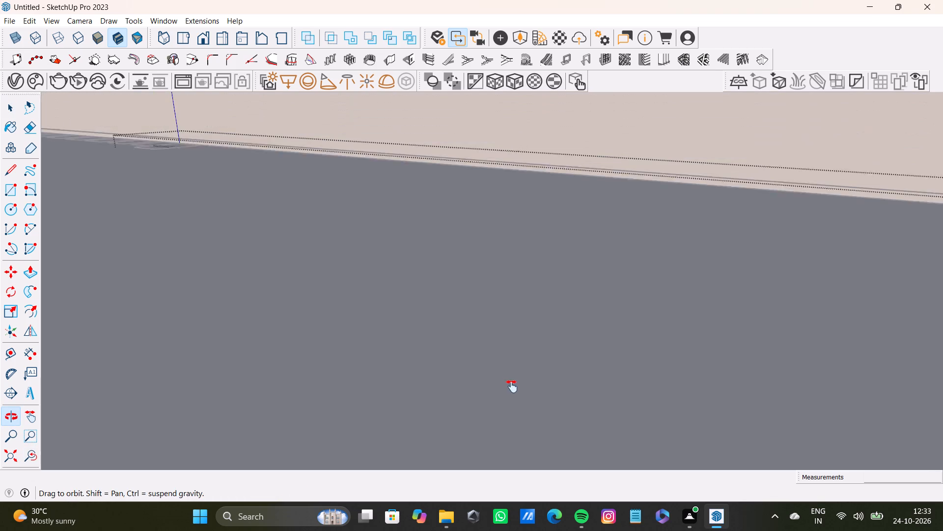
shift+middle_drag(512, 386, 536, 412)
click(28, 458)
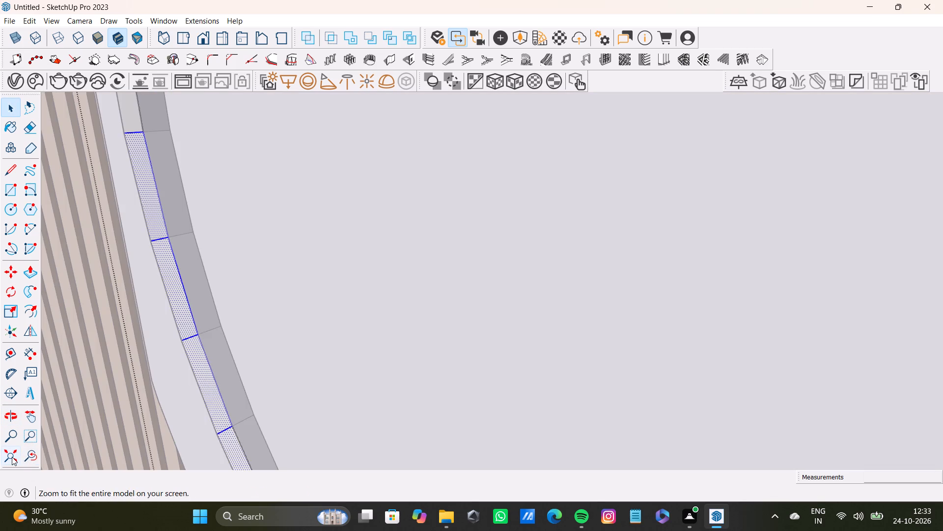
shift+middle_drag(268, 173, 383, 209)
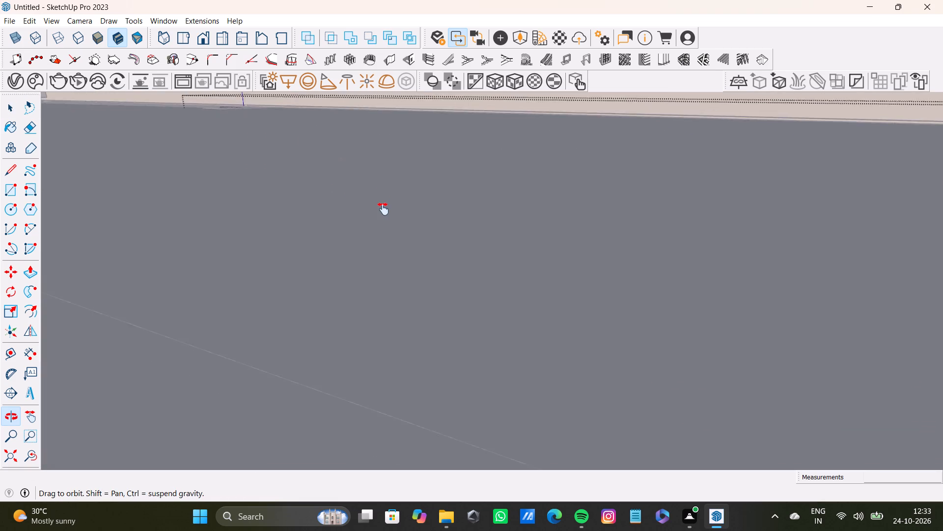
shift+middle_drag(383, 209, 587, 156)
shift+middle_click(587, 152)
shift+middle_click(588, 147)
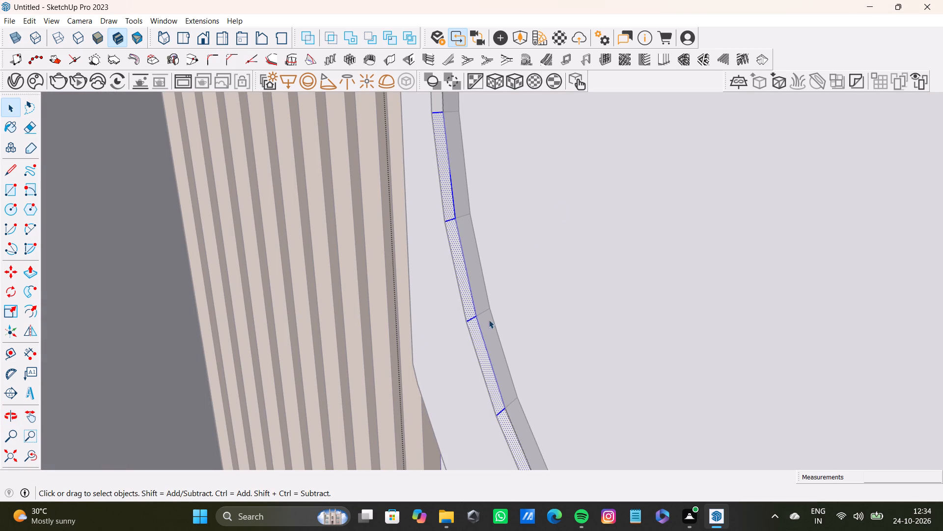
shift+middle_drag(483, 266, 459, 262)
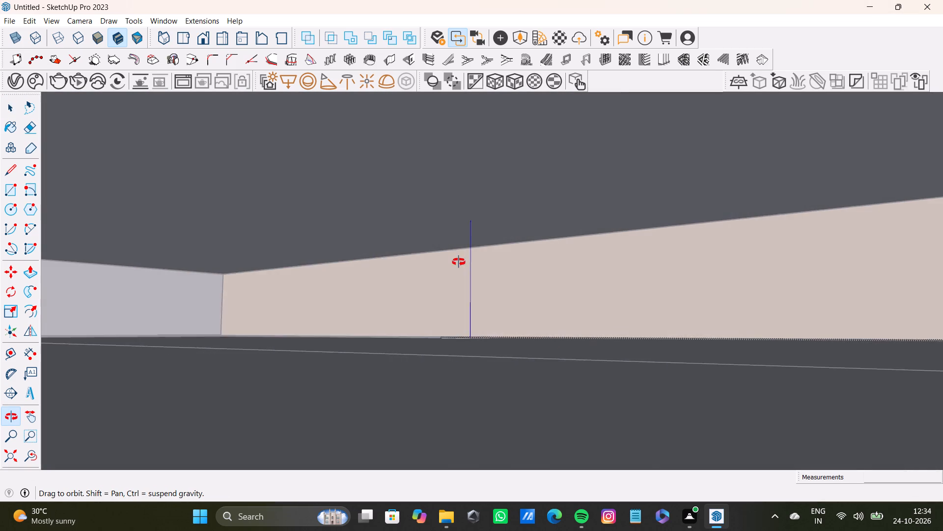
shift+middle_drag(459, 262, 454, 264)
click(34, 460)
shift+middle_drag(486, 108, 486, 166)
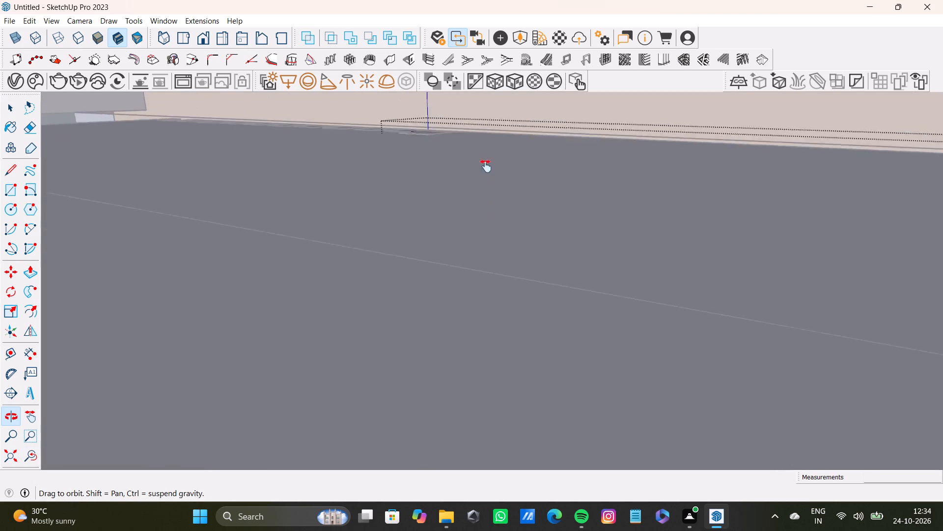
shift+middle_drag(486, 166, 479, 131)
shift+click(427, 113)
shift+click(427, 113)
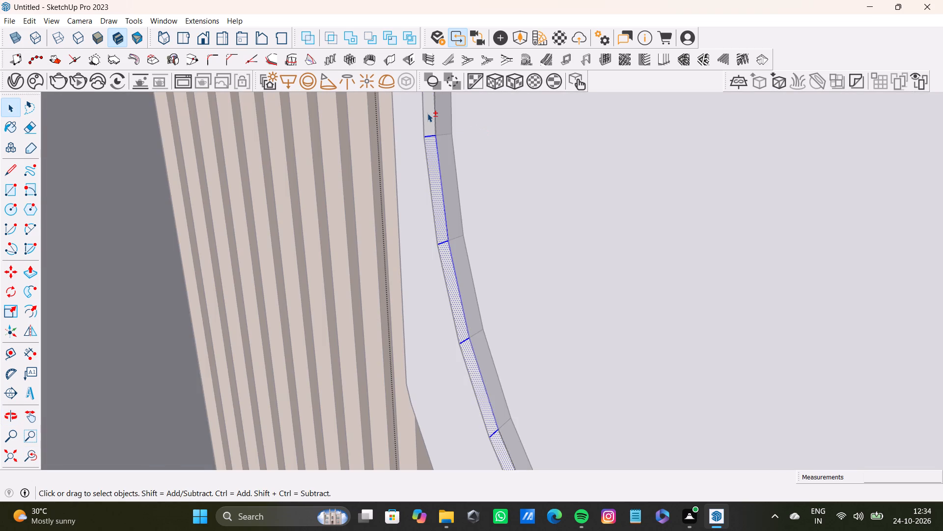
shift+double_click(428, 115)
Extend the selection with the thin edge faces just past the S-curve's mid-bend, down along its lower arc.
shift+scroll(440, 255, down, 8)
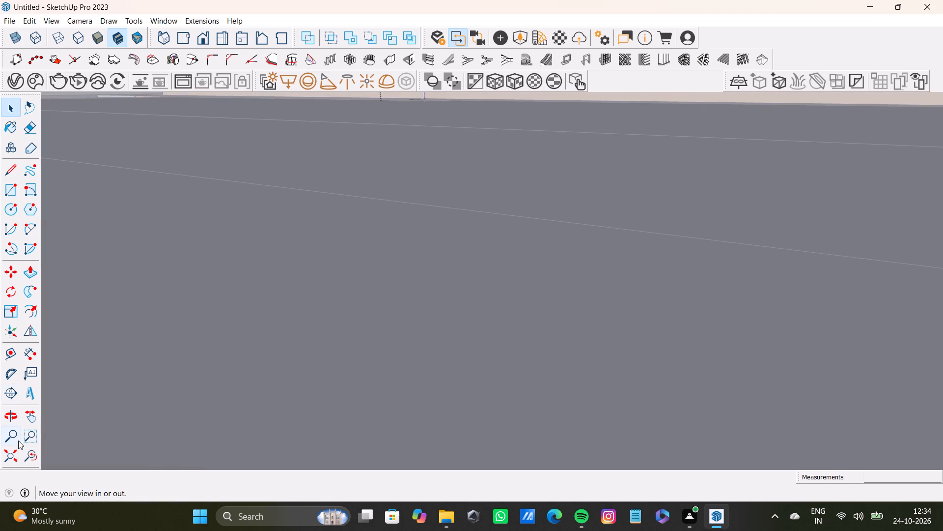
shift+click(14, 457)
shift+middle_drag(518, 344, 403, 359)
scroll(276, 124, up, 9)
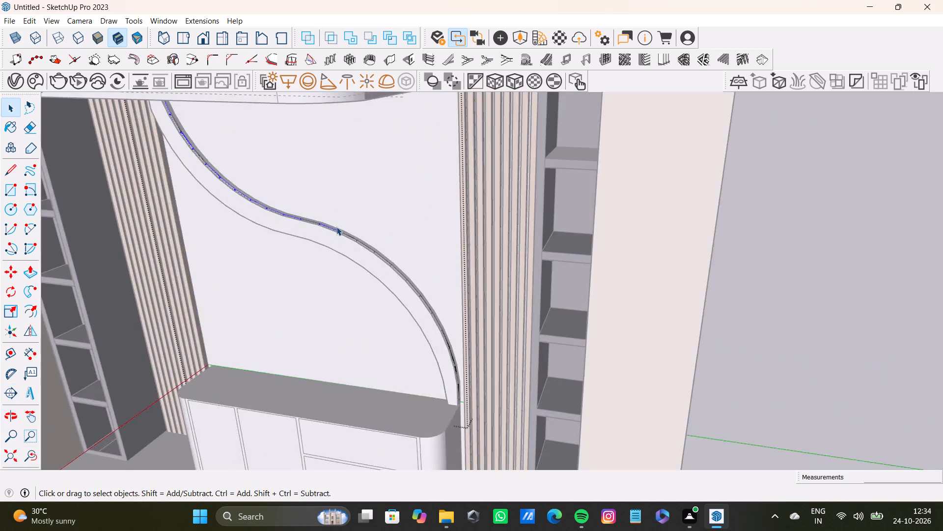
scroll(336, 227, up, 11)
scroll(441, 286, up, 5)
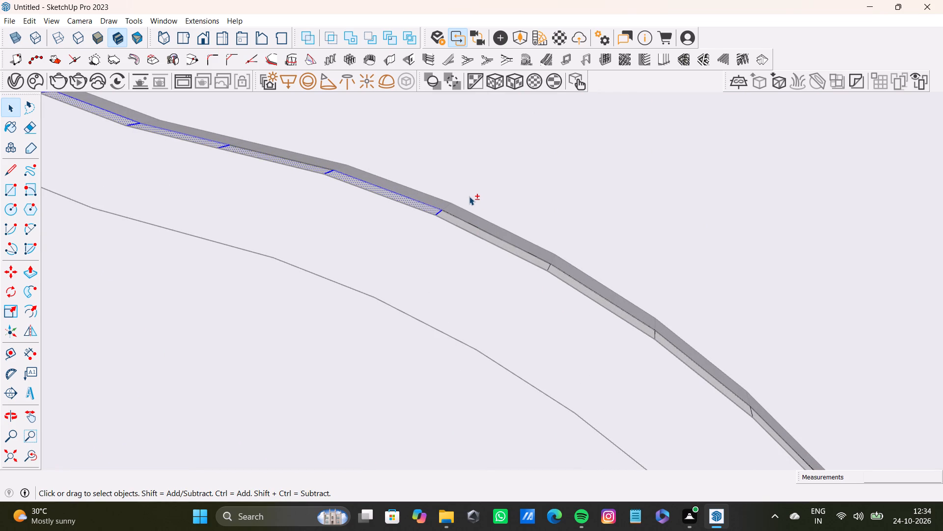
shift+double_click(486, 237)
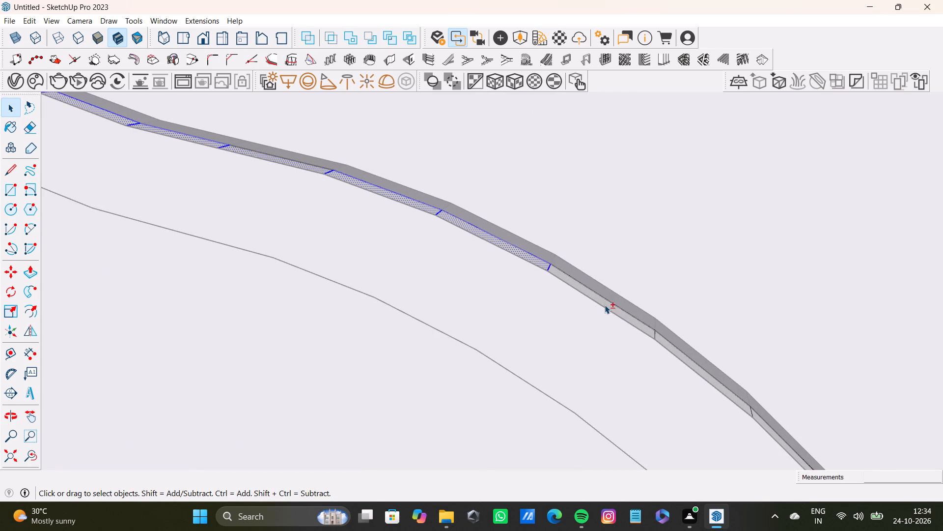
shift+double_click(604, 303)
shift+double_click(666, 345)
shift+middle_drag(684, 373, 440, 249)
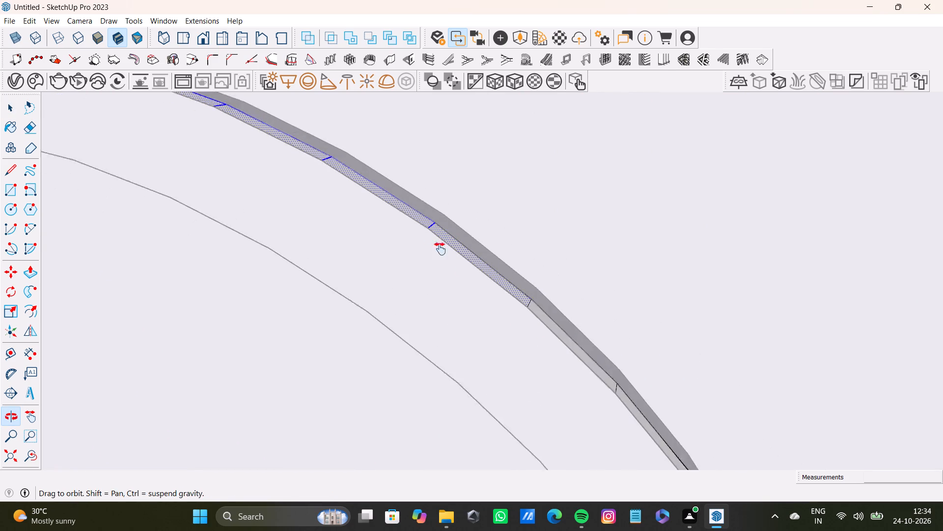
shift+middle_drag(440, 249, 426, 235)
shift+scroll(483, 285, up, 2)
shift+double_click(547, 316)
shift+double_click(615, 389)
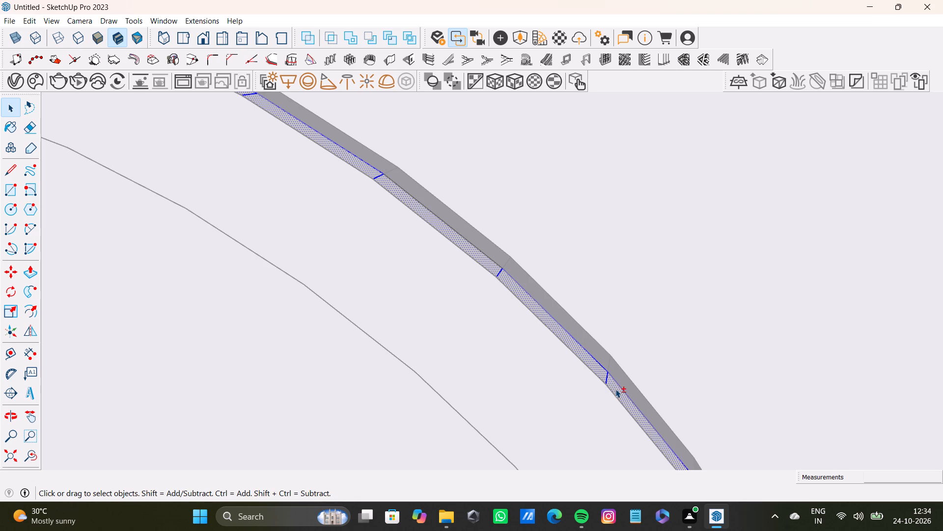
Add the steeper thin edge faces farther down the S-curve's lower arc to the selection.
shift+middle_drag(621, 409, 472, 147)
shift+scroll(476, 153, up, 3)
shift+double_click(601, 297)
shift+scroll(664, 391, up, 1)
shift+middle_drag(664, 391, 605, 302)
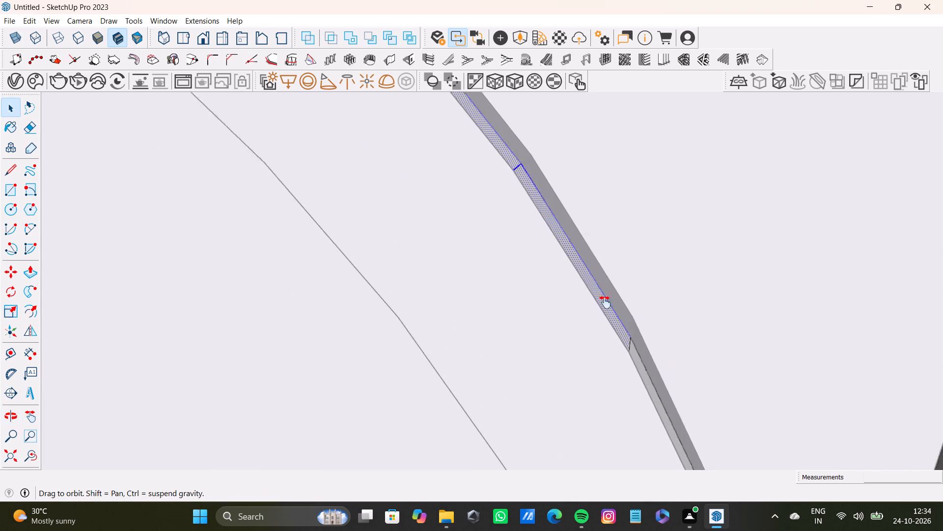
shift+middle_drag(605, 302, 558, 233)
shift+scroll(577, 286, up, 3)
shift+double_click(578, 295)
shift+middle_drag(596, 335, 493, 57)
shift+scroll(560, 221, up, 3)
shift+double_click(570, 243)
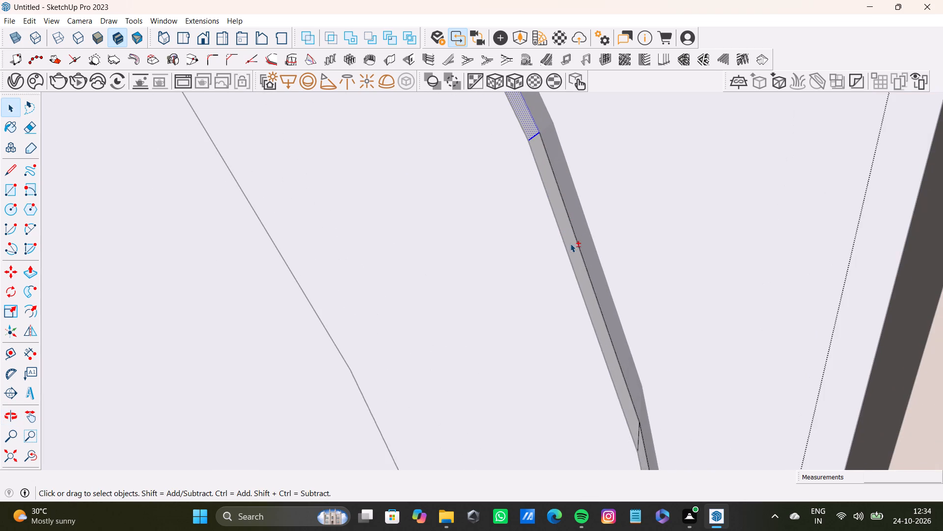
Add the last thin edge faces at the S-curve's lower end, down to the base cabinet, completing the strip selection.
shift+middle_drag(602, 341, 572, 271)
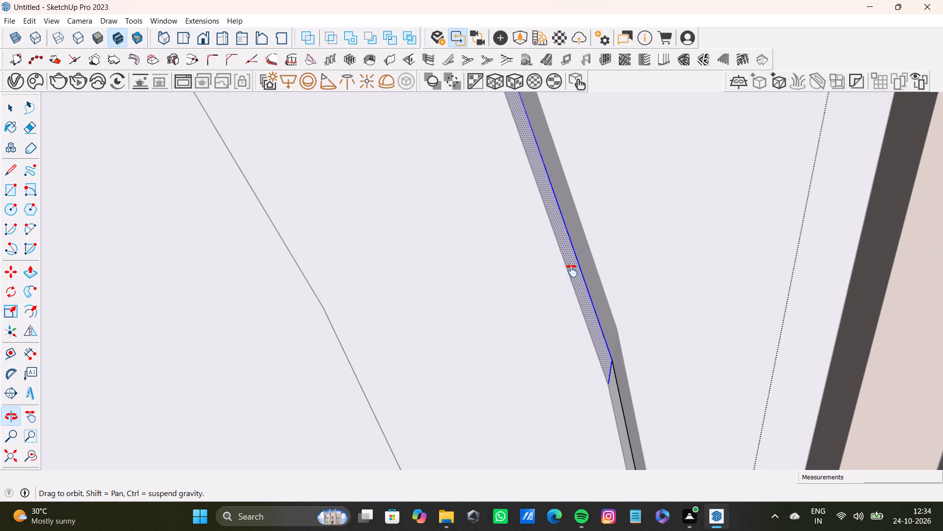
shift+middle_drag(572, 271, 550, 241)
shift+double_click(591, 373)
shift+scroll(594, 384, down, 4)
shift+middle_drag(590, 379, 514, 190)
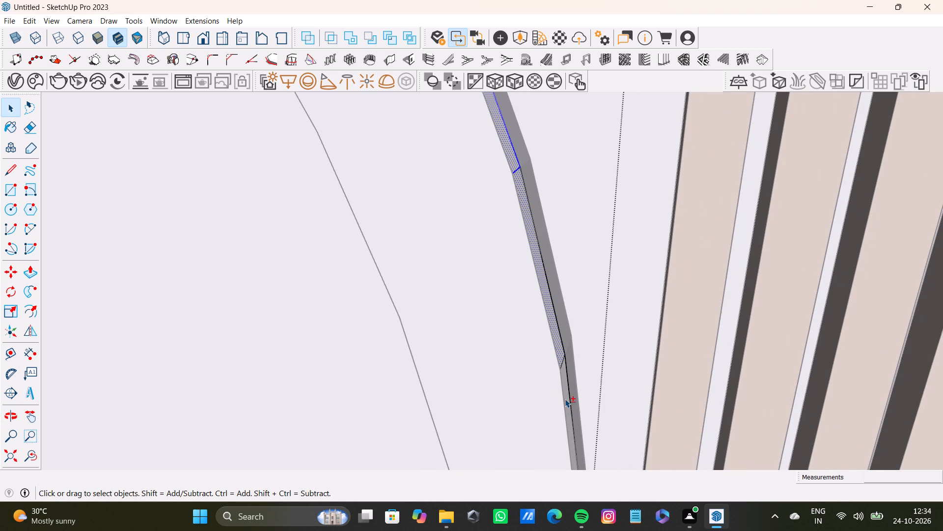
shift+double_click(566, 399)
shift+scroll(568, 405, down, 3)
shift+middle_drag(519, 187, 501, 111)
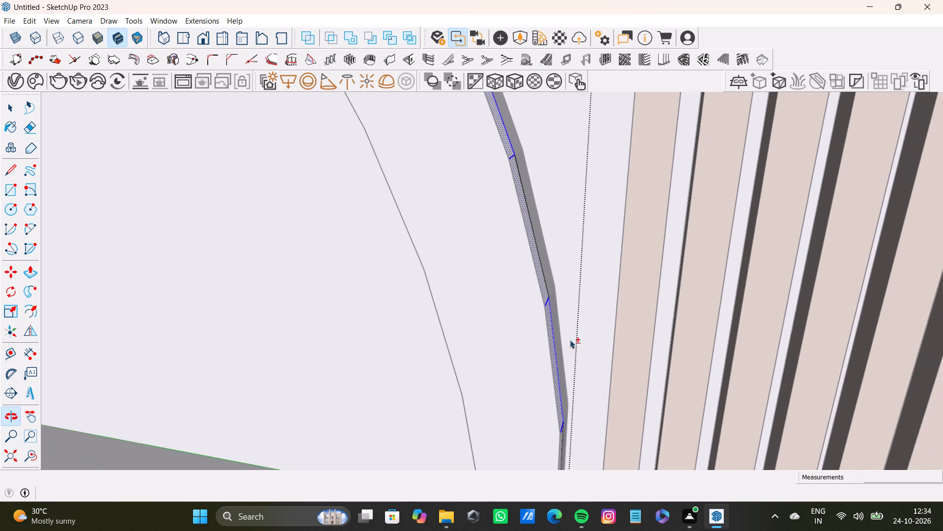
shift+scroll(570, 356, down, 3)
shift+middle_drag(557, 397, 553, 283)
shift+scroll(550, 308, up, 14)
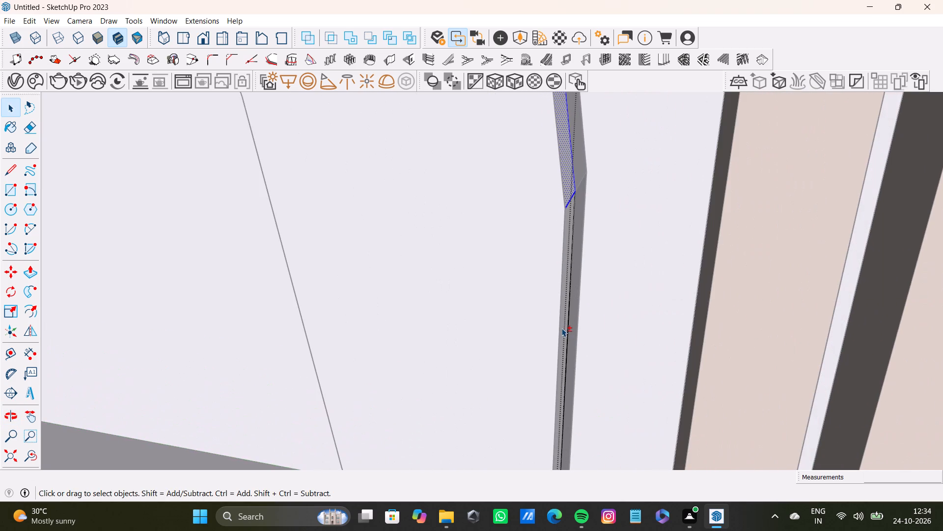
shift+double_click(565, 330)
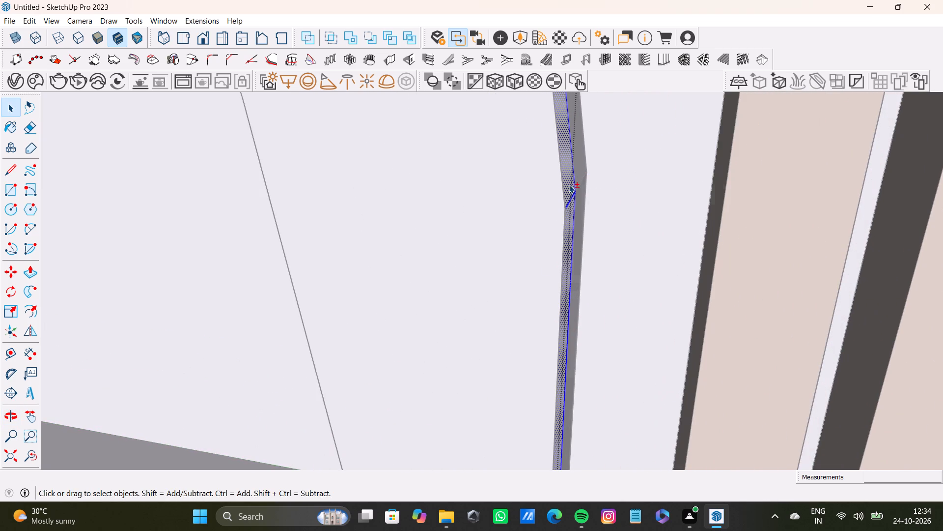
Group the selected thin edge faces of the S-curve.
shift+right_click(569, 184)
shift+click(613, 281)
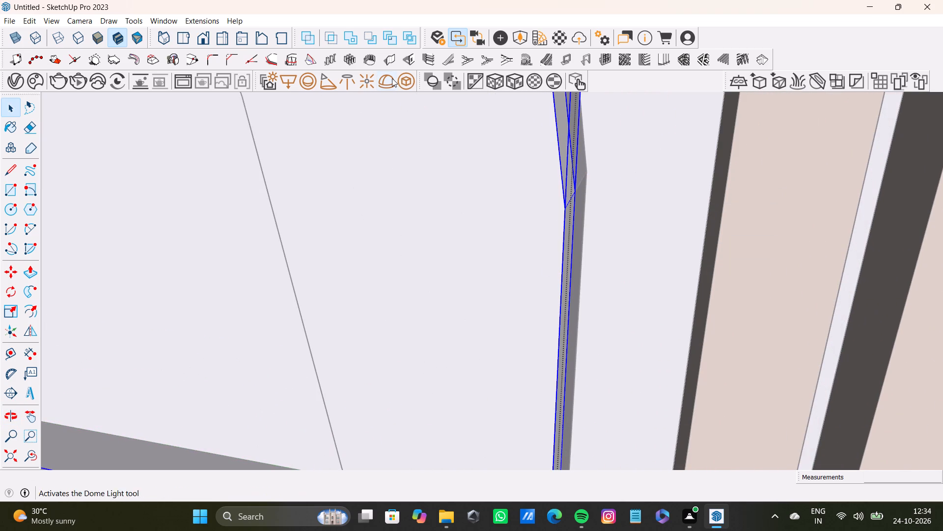
Convert the grouped thin edge faces of the S-curve into a V-Ray mesh light.
shift+click(405, 82)
shift+scroll(413, 202, down, 7)
click(31, 460)
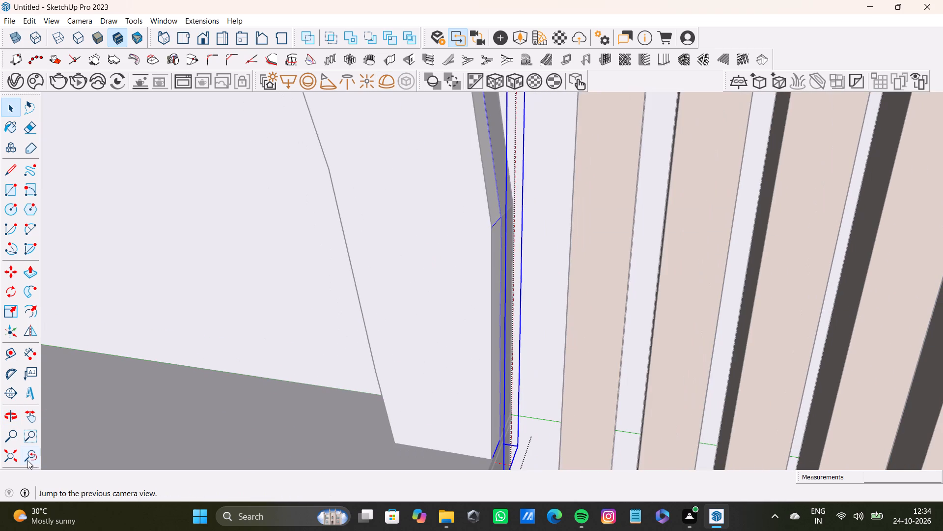
click(16, 457)
middle_drag(296, 307, 300, 265)
scroll(577, 276, up, 11)
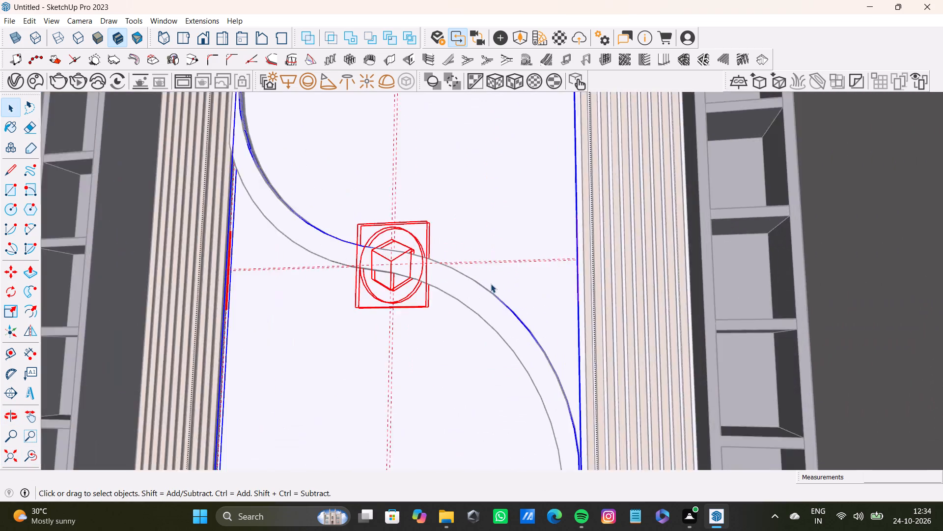
scroll(491, 284, down, 16)
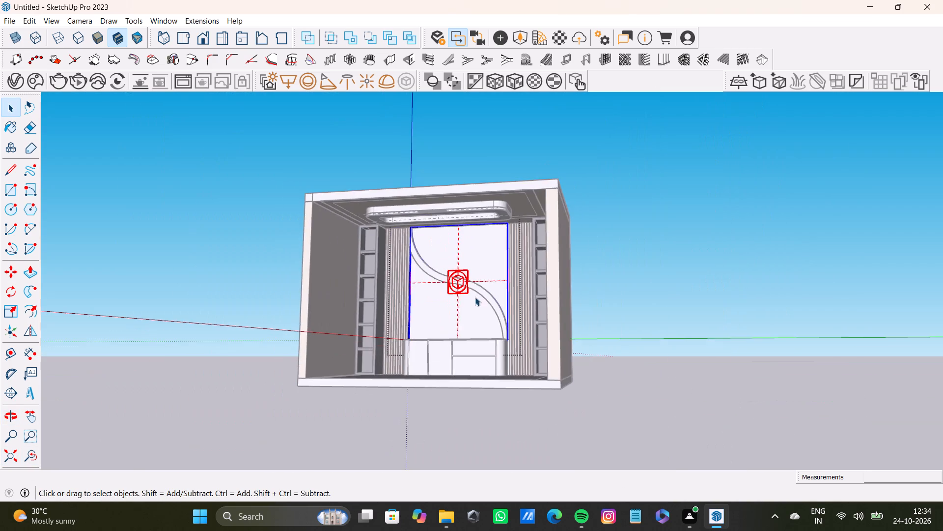
middle_drag(475, 297, 510, 291)
click(509, 147)
key(space)
Examine the S-curve's mesh light on the back wall from several angles and leave group editing.
scroll(449, 312, up, 3)
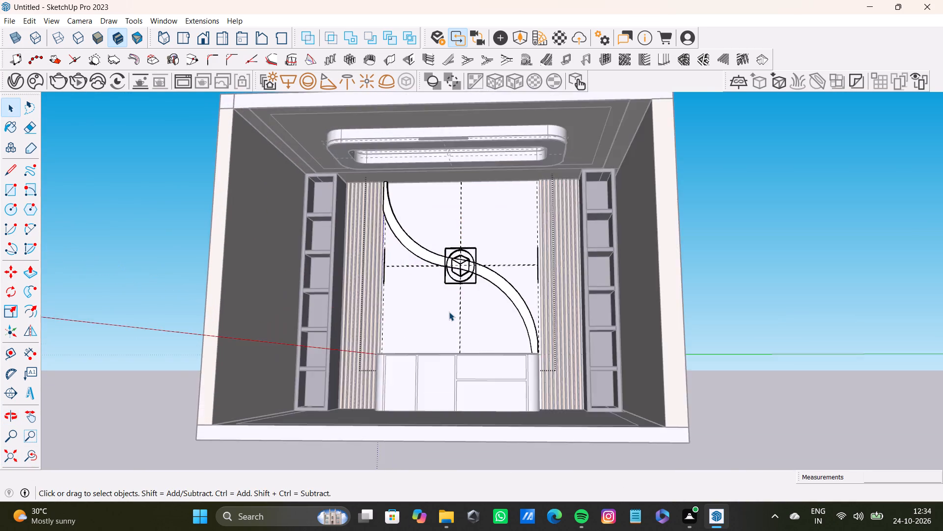
scroll(449, 312, up, 5)
middle_drag(449, 312, 438, 354)
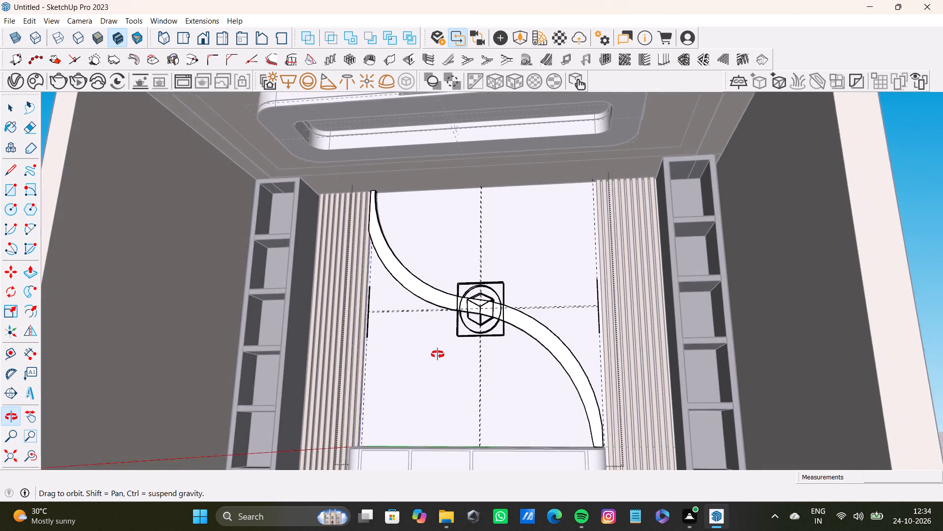
middle_drag(438, 354, 428, 363)
scroll(428, 354, down, 6)
middle_drag(428, 353, 450, 361)
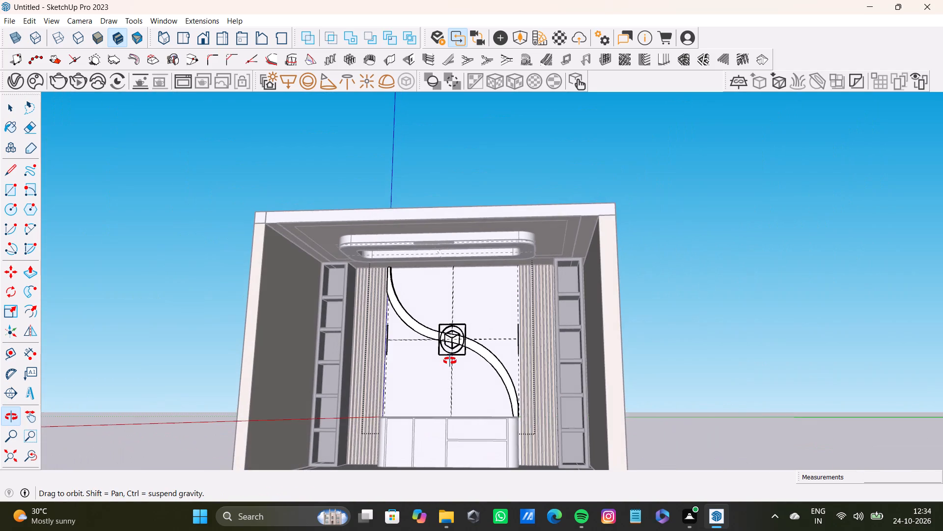
middle_drag(450, 361, 446, 364)
key(space)
middle_click(446, 364)
scroll(355, 352, up, 8)
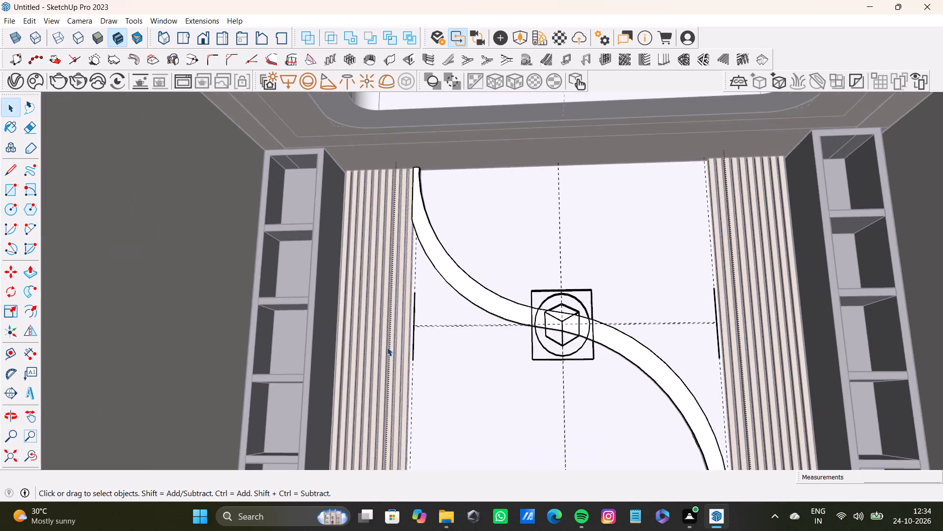
middle_drag(387, 347, 408, 319)
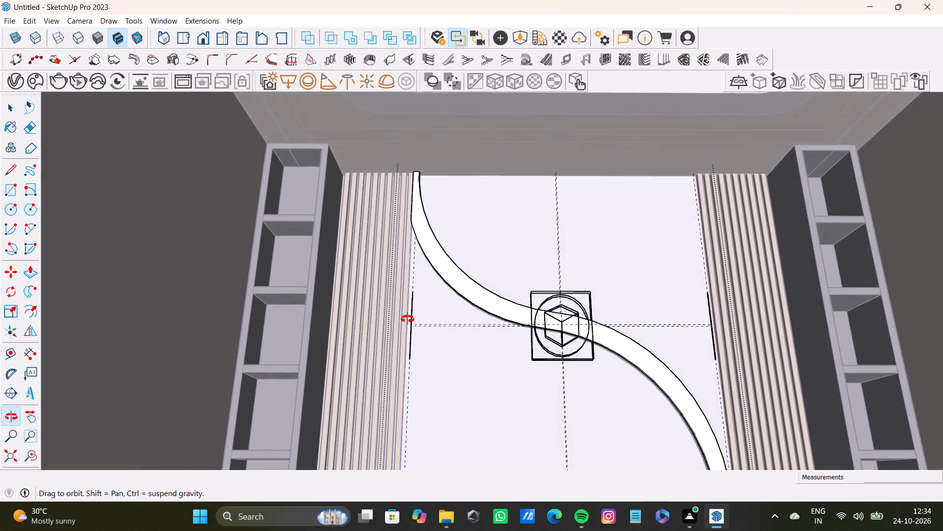
middle_drag(408, 319, 381, 345)
key(space)
scroll(469, 242, down, 13)
key(space)
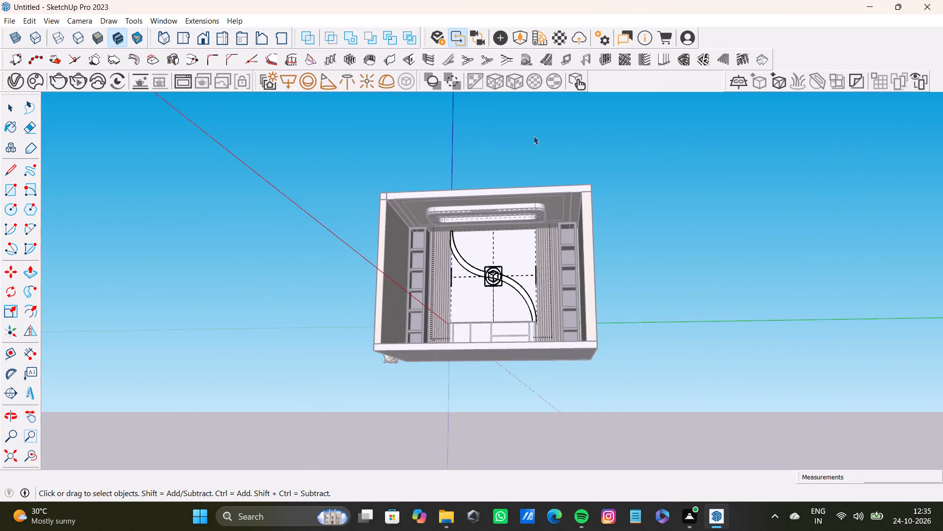
click(533, 135)
Open the ceiling group containing the rounded light fixture for editing.
scroll(483, 201, up, 8)
middle_drag(497, 242, 511, 212)
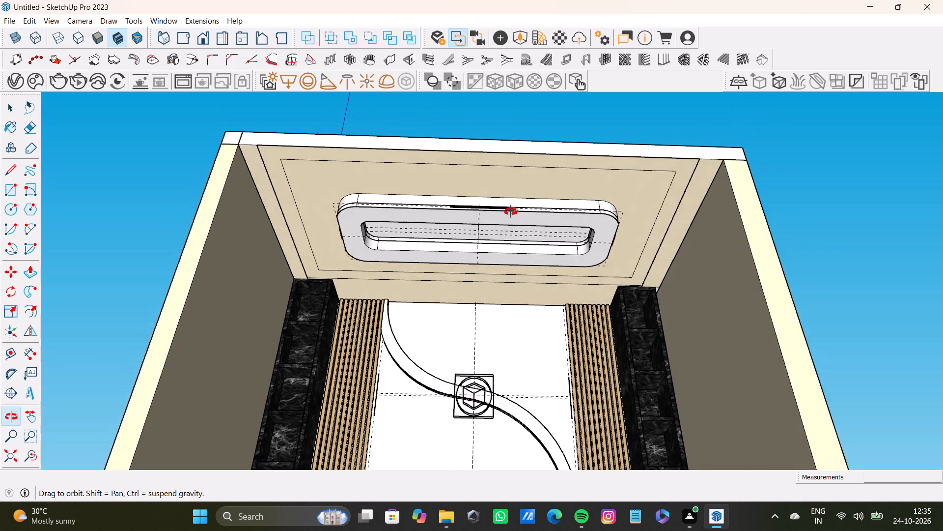
middle_drag(511, 212, 522, 216)
scroll(515, 219, up, 6)
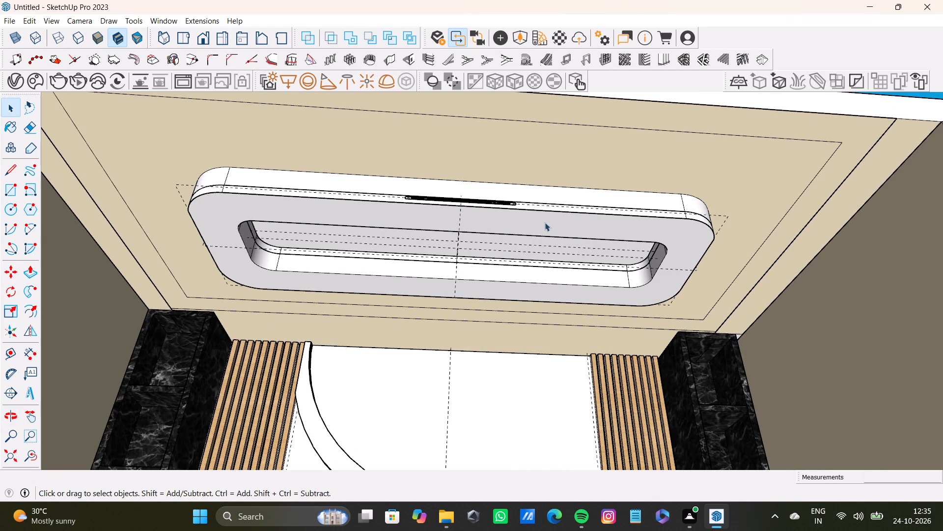
double_click(527, 218)
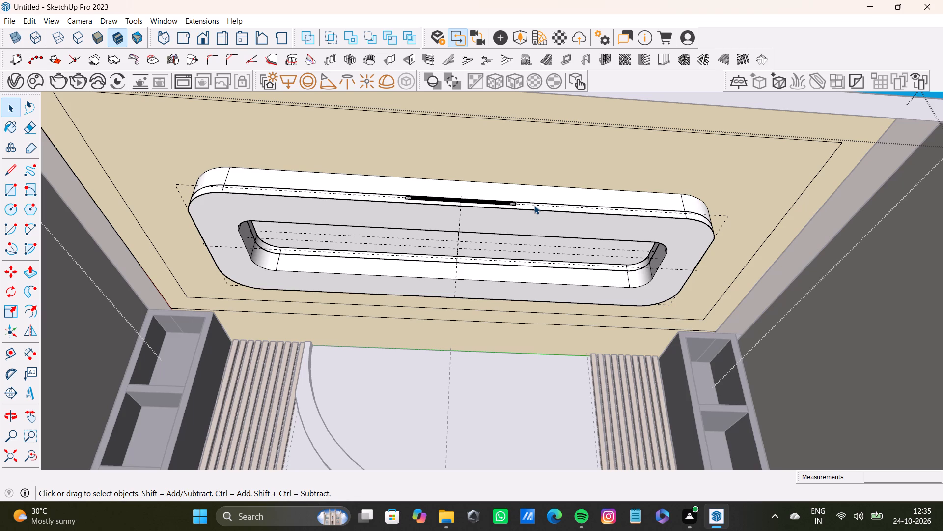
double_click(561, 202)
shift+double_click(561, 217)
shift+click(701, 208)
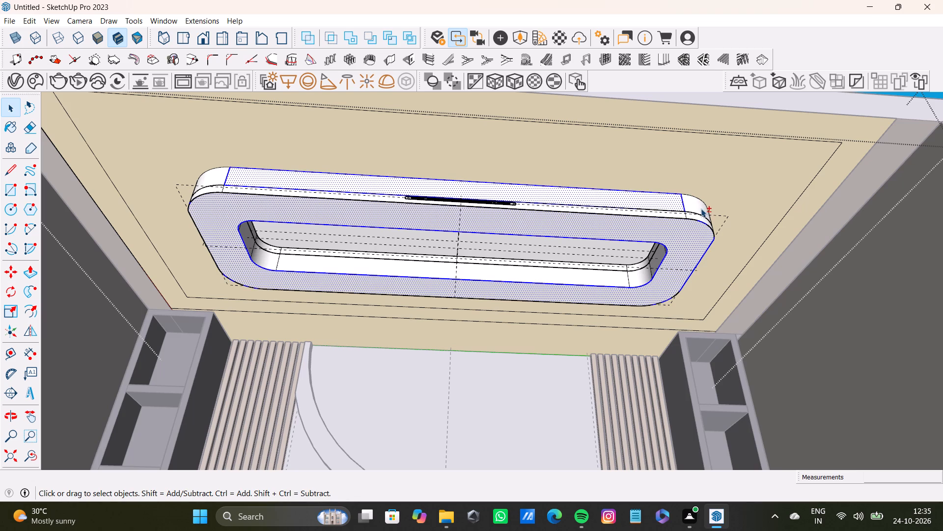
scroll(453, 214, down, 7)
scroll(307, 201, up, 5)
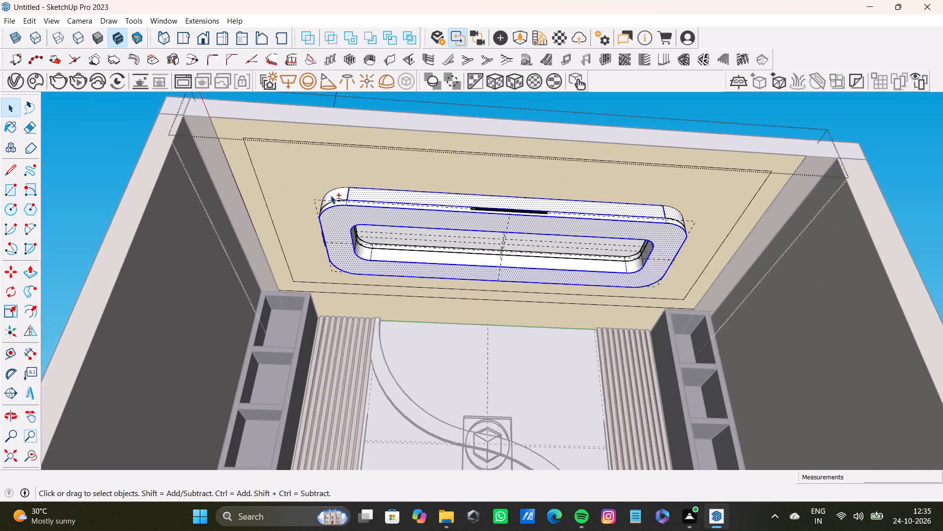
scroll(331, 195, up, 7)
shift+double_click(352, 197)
Paint the long face and rounded corner of the ceiling fixture's outer light band with Color M04.
shift+double_click(358, 215)
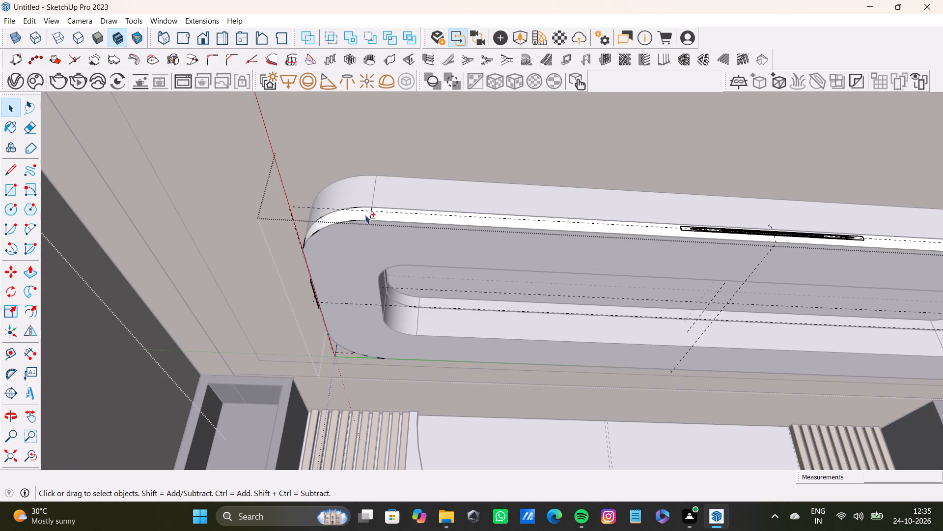
double_click(353, 199)
scroll(374, 251, down, 4)
shift+scroll(385, 224, up, 2)
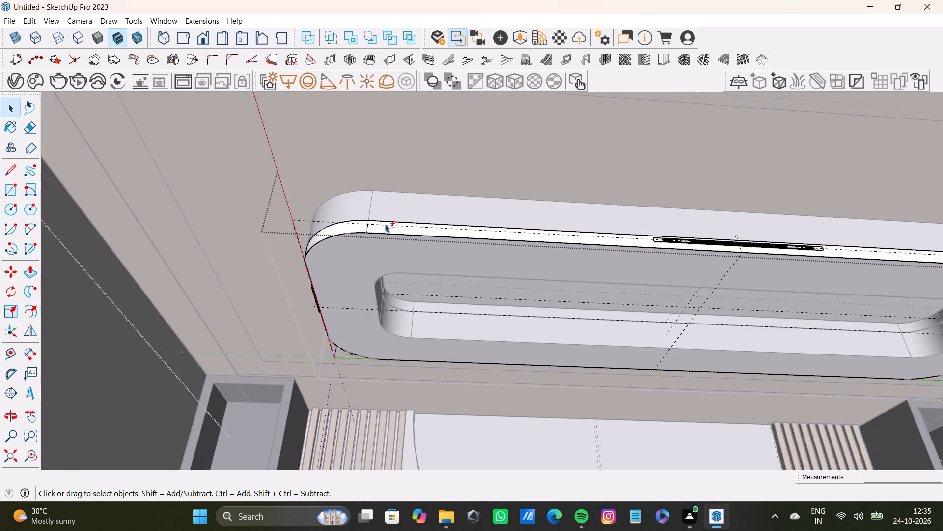
shift+scroll(385, 224, up, 5)
shift+double_click(383, 226)
shift+double_click(343, 232)
shift+click(376, 232)
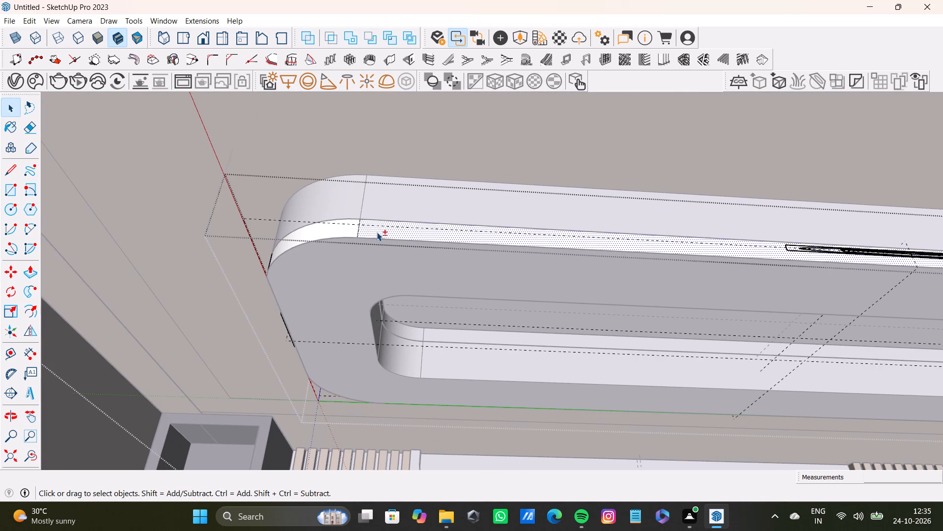
shift+click(347, 230)
shift+click(379, 229)
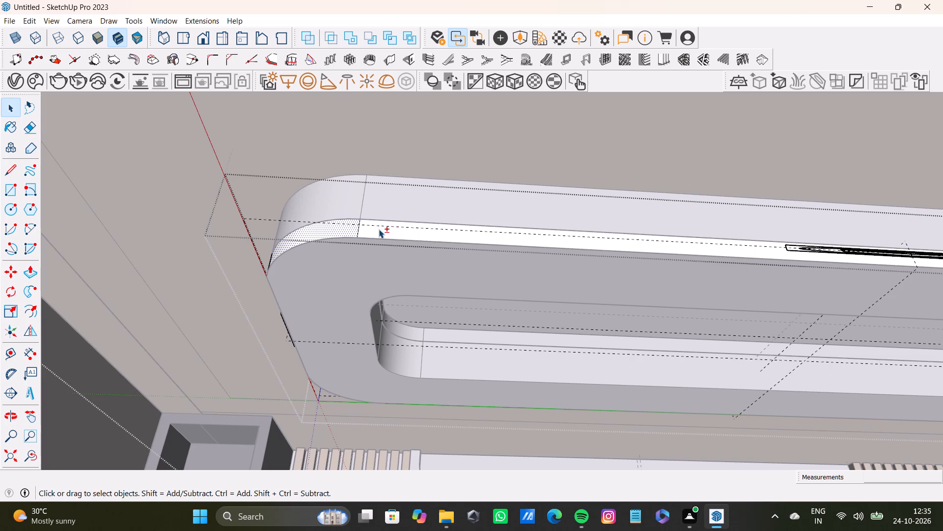
shift+click(379, 229)
shift+scroll(490, 253, down, 4)
shift+middle_drag(539, 256, 329, 273)
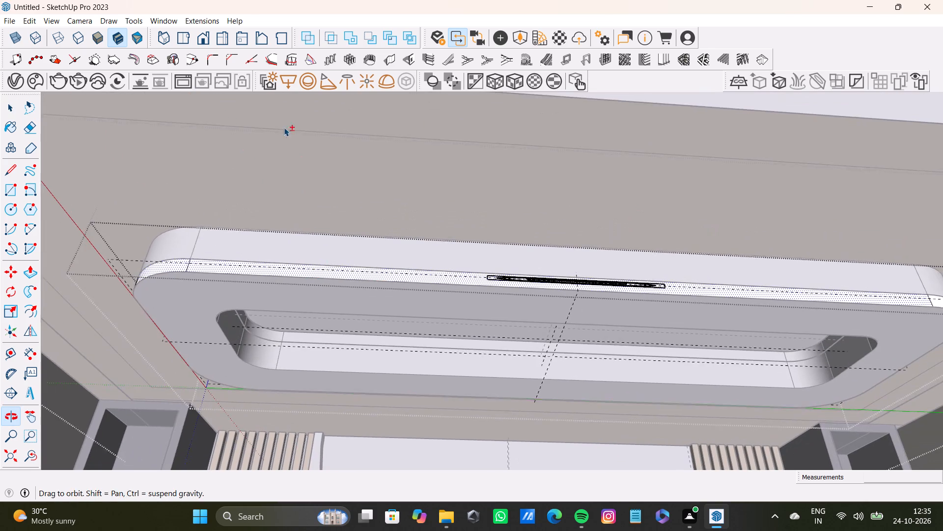
shift+click(12, 130)
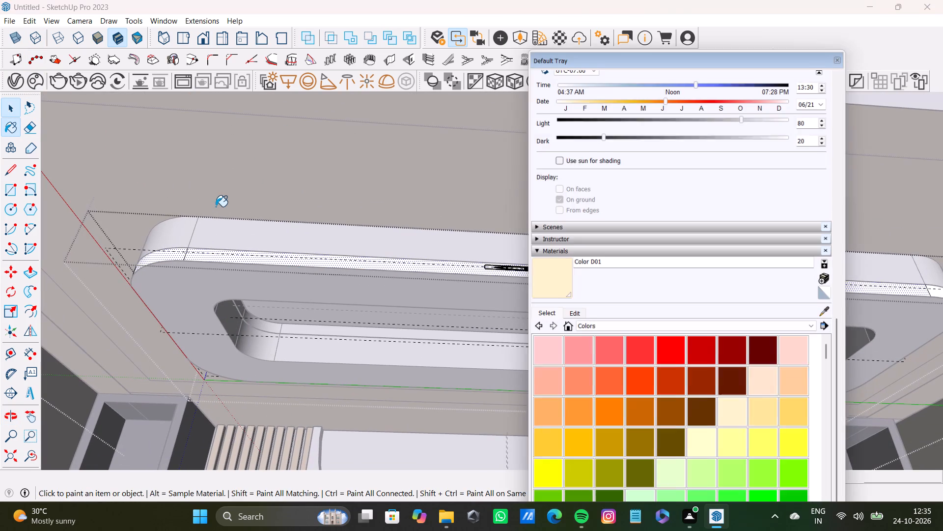
shift+scroll(601, 363, down, 12)
shift+scroll(683, 397, up, 3)
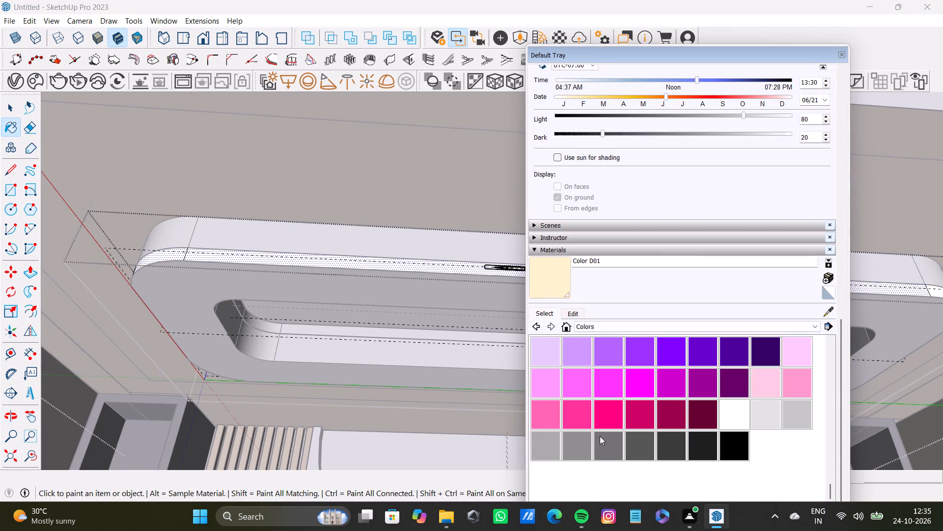
shift+click(581, 446)
shift+click(465, 269)
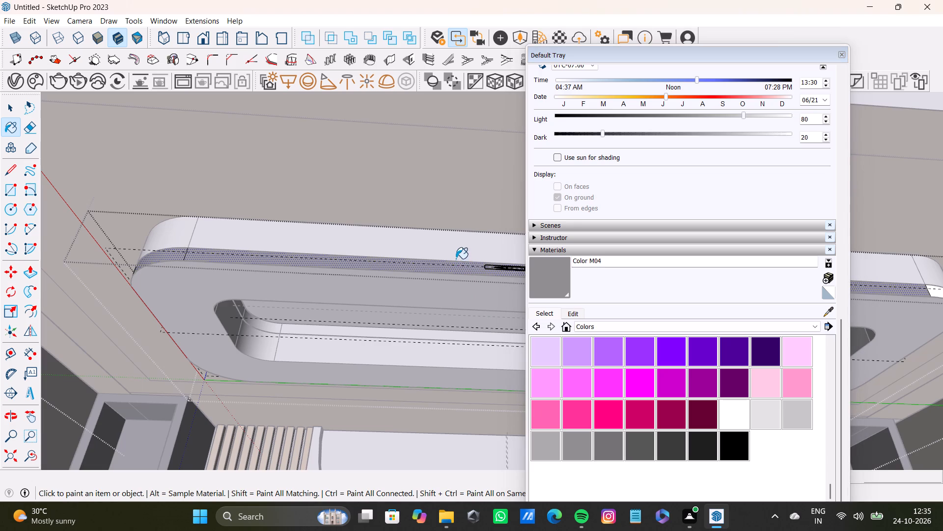
key(space)
scroll(303, 291, down, 5)
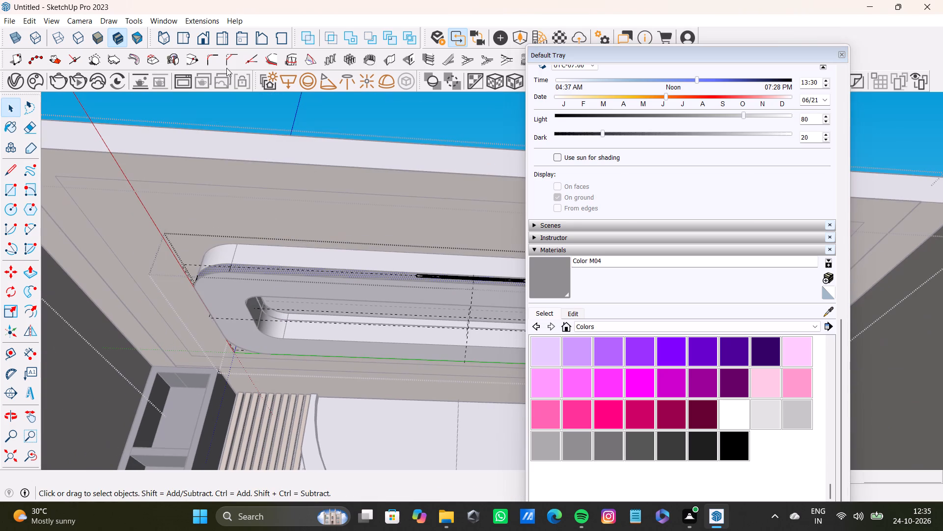
click(240, 111)
click(317, 252)
click(419, 125)
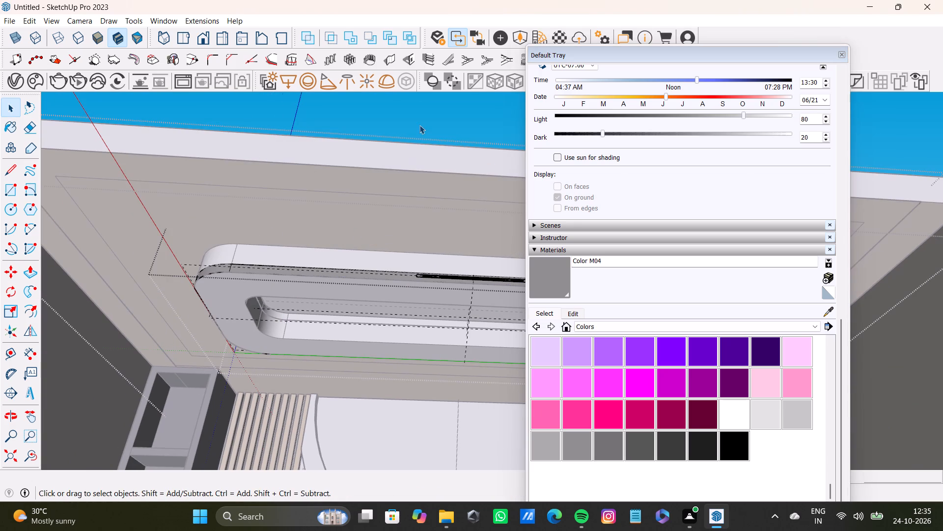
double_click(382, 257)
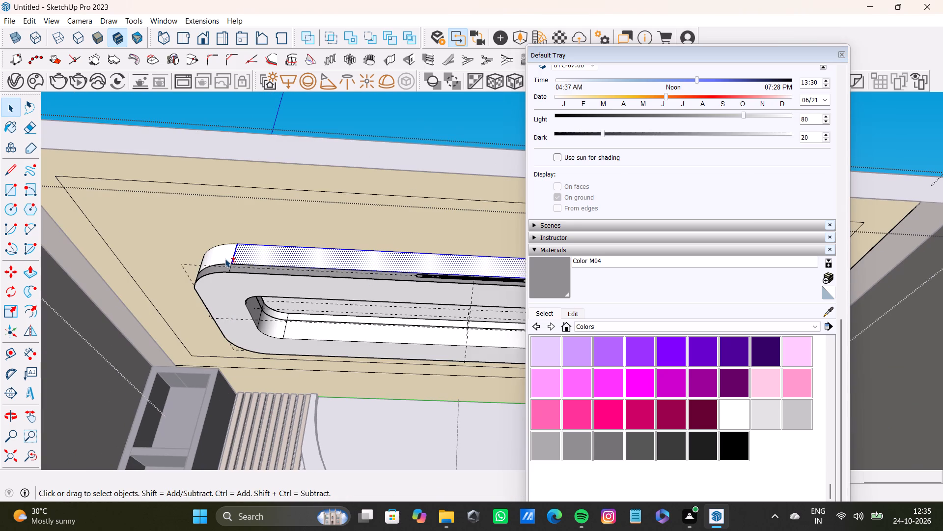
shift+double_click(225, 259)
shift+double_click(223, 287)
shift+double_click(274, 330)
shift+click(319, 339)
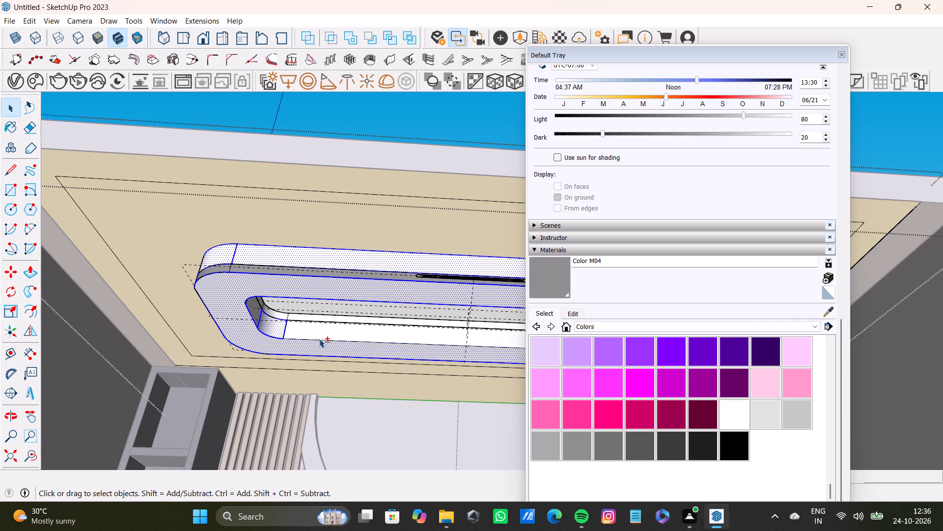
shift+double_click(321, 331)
Paint the inner light band inside the ceiling fixture's opening with Color M04.
shift+double_click(332, 319)
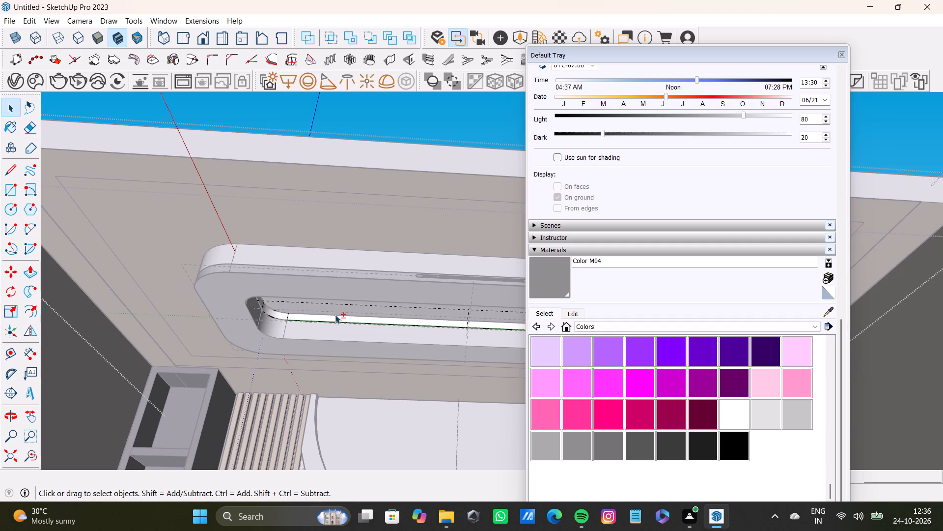
shift+drag(542, 273, 532, 279)
shift+click(402, 337)
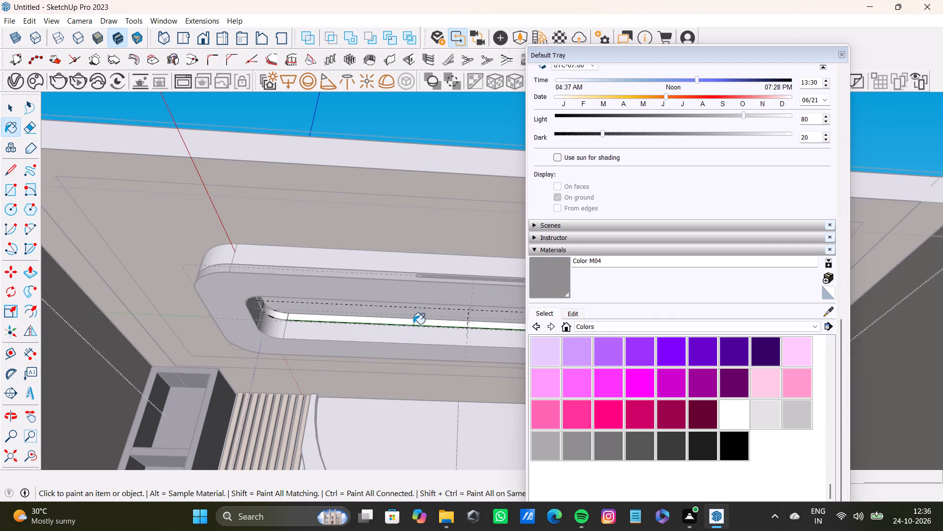
shift+click(417, 324)
key(space)
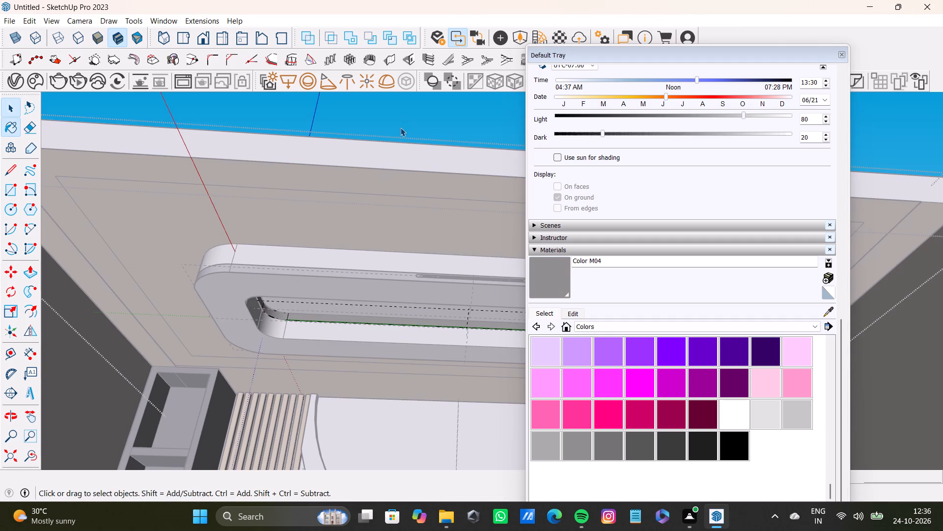
click(400, 126)
Select the ceiling fixture's bottom face together with the opening's long inner wall and adjoining rounded corner faces.
scroll(256, 323, up, 4)
shift+double_click(254, 261)
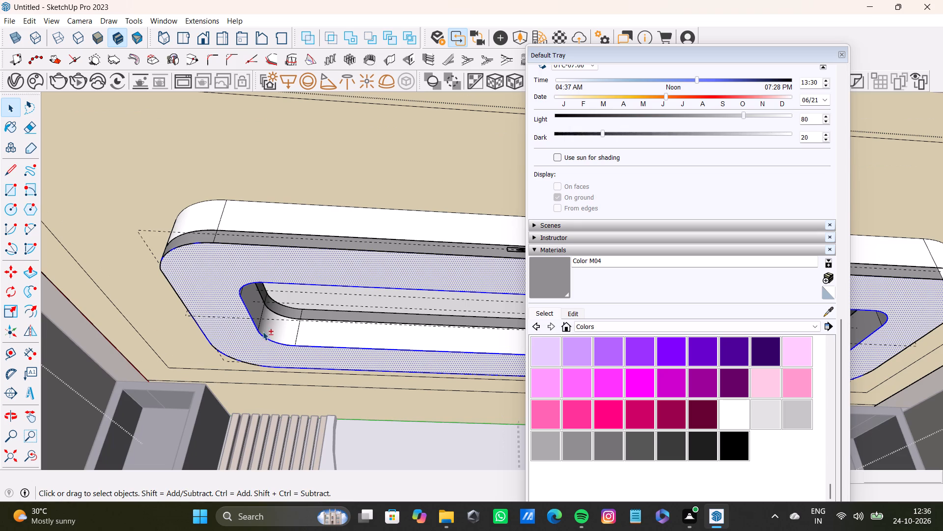
shift+double_click(270, 329)
shift+double_click(257, 307)
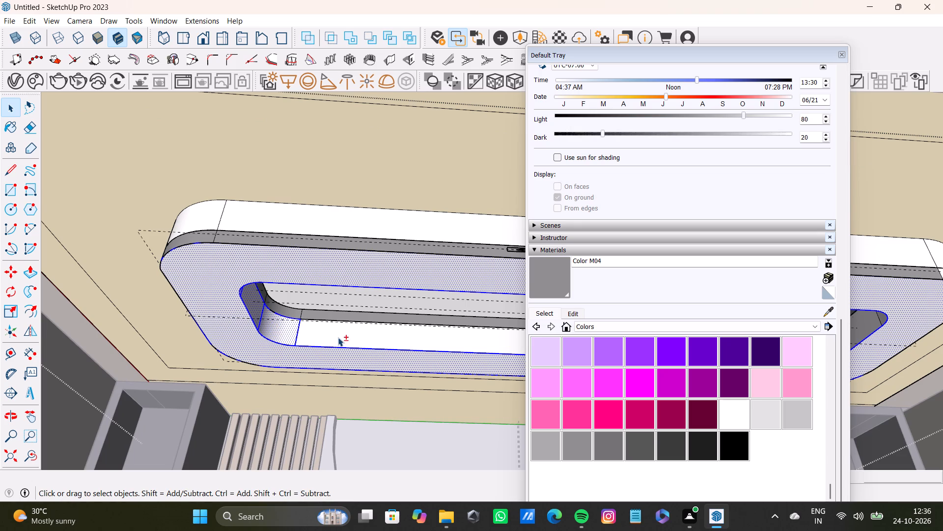
shift+double_click(338, 337)
Add the opening's remaining inner walls and rounded corners to the ceiling fixture selection and paint all selected faces with Color M04.
shift+middle_drag(363, 331, 235, 339)
shift+scroll(391, 344, down, 3)
shift+middle_drag(399, 354, 214, 366)
shift+scroll(305, 350, down, 3)
shift+scroll(386, 366, up, 5)
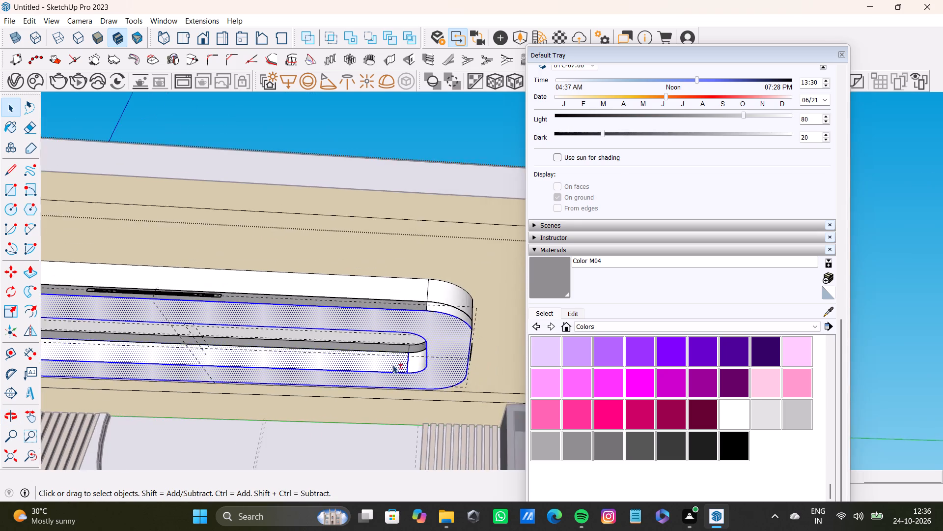
shift+scroll(392, 365, up, 6)
shift+double_click(422, 362)
shift+scroll(418, 365, down, 3)
middle_drag(401, 372, 503, 351)
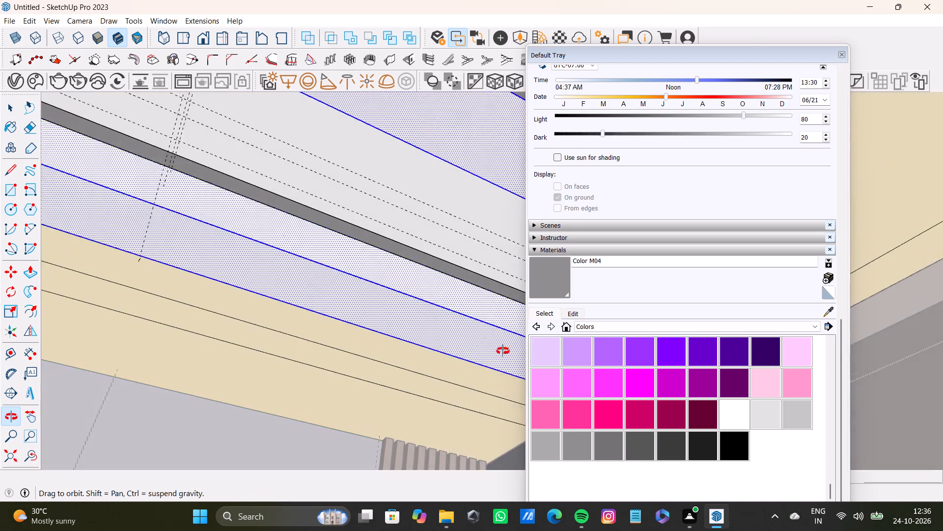
middle_drag(503, 351, 283, 463)
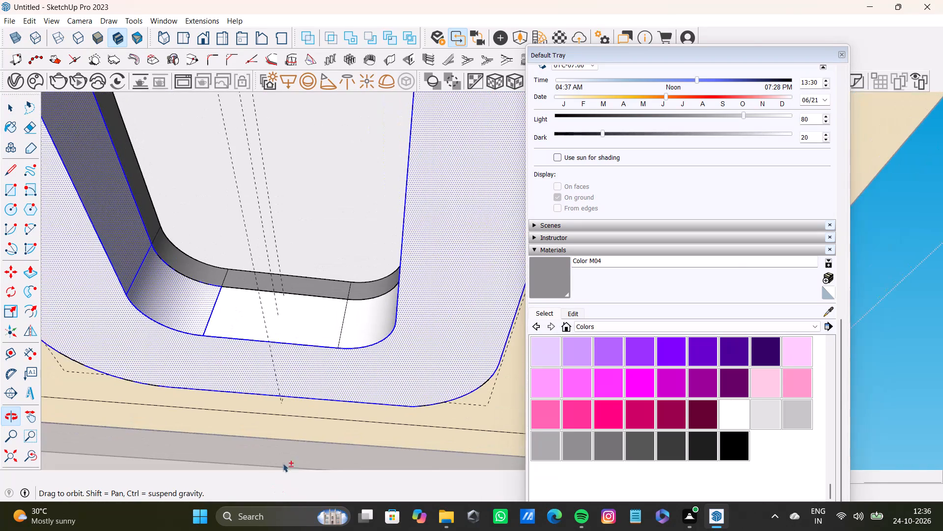
middle_drag(283, 463, 280, 485)
shift+double_click(305, 336)
middle_drag(333, 347, 287, 356)
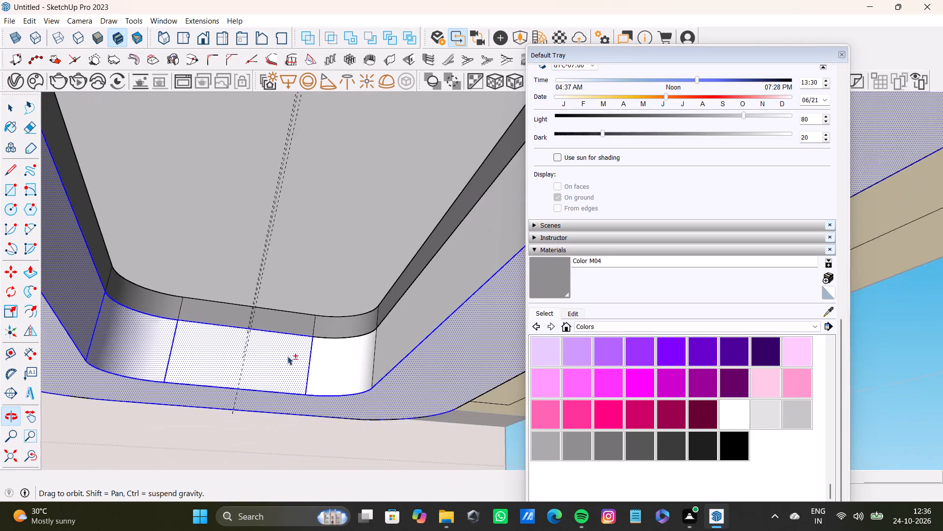
shift+scroll(285, 358, down, 1)
middle_drag(287, 356, 285, 357)
shift+double_click(333, 356)
shift+double_click(387, 343)
scroll(358, 348, down, 4)
middle_drag(249, 347, 190, 387)
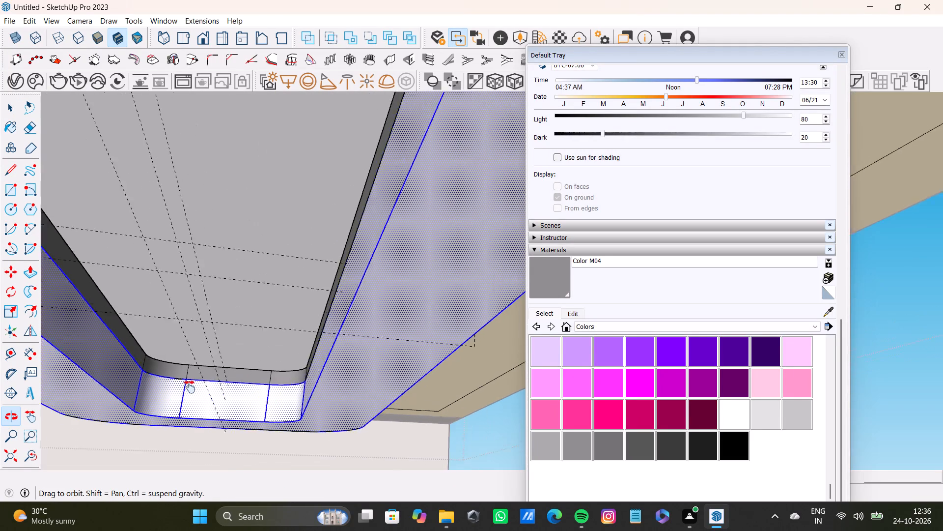
middle_drag(190, 387, 183, 394)
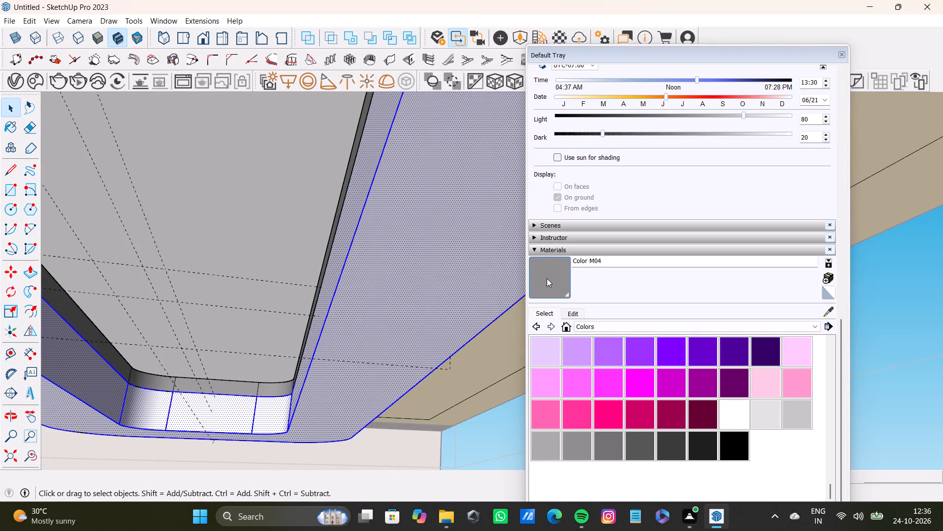
click(547, 278)
click(390, 260)
Paint the ceiling fixture's long outer side face and adjoining rounded corner with Color M04.
scroll(279, 292, down, 12)
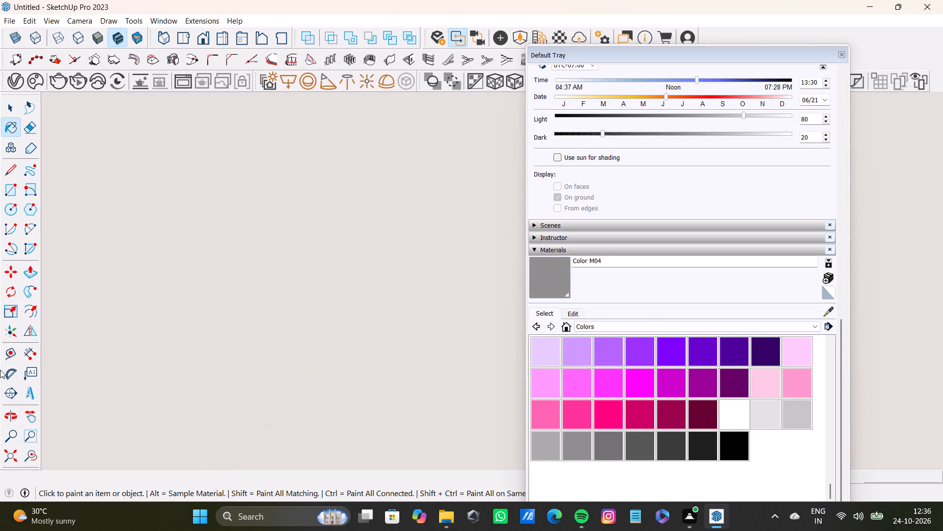
click(29, 461)
click(23, 460)
middle_drag(326, 348, 114, 381)
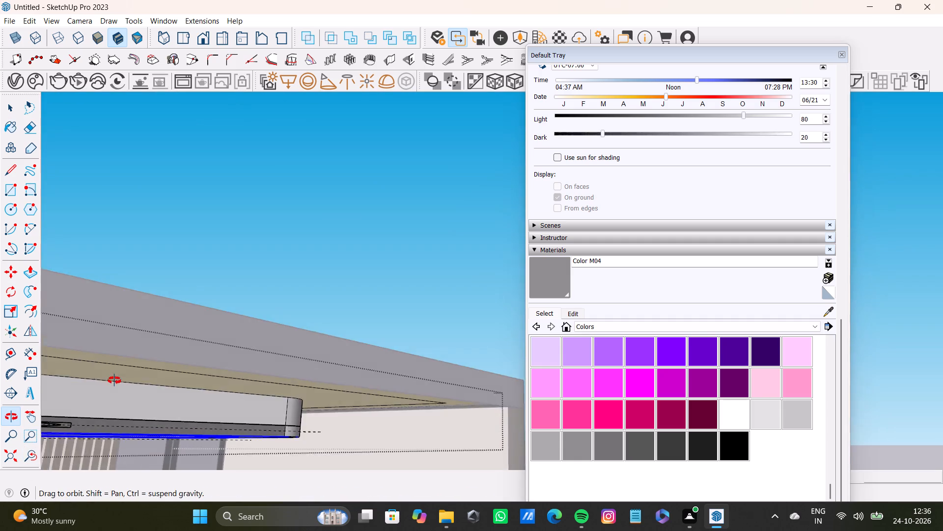
middle_drag(114, 381, 268, 378)
key(space)
click(271, 423)
scroll(277, 424, down, 1)
shift+middle_drag(277, 424, 406, 349)
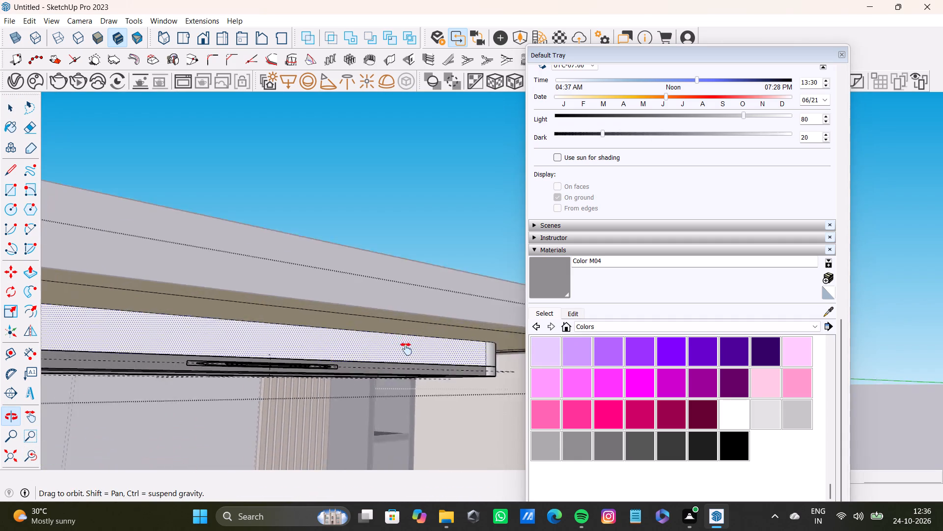
shift+middle_drag(406, 349, 374, 329)
shift+scroll(413, 347, up, 3)
shift+click(477, 323)
shift+click(475, 347)
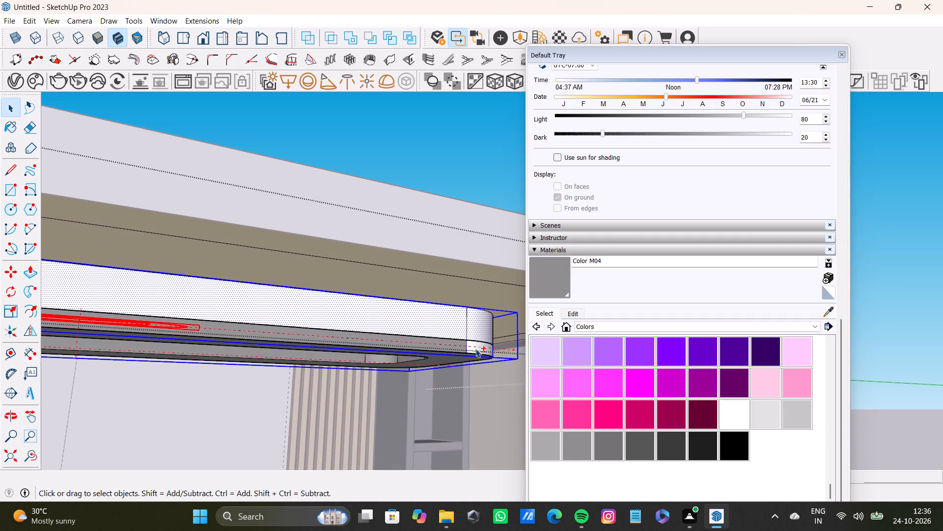
shift+click(556, 274)
shift+click(429, 331)
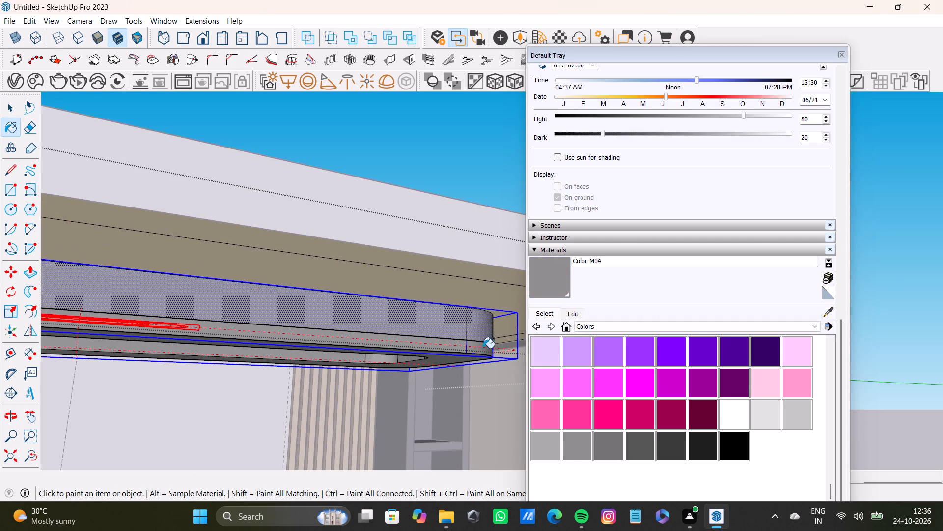
Paint the outer side at the ceiling fixture's other rounded end with Color M04.
scroll(436, 357, down, 12)
shift+scroll(220, 361, up, 5)
middle_drag(37, 322, 208, 338)
middle_drag(173, 332, 204, 331)
scroll(185, 324, up, 7)
shift+click(179, 297)
middle_drag(153, 303, 223, 329)
scroll(194, 339, up, 3)
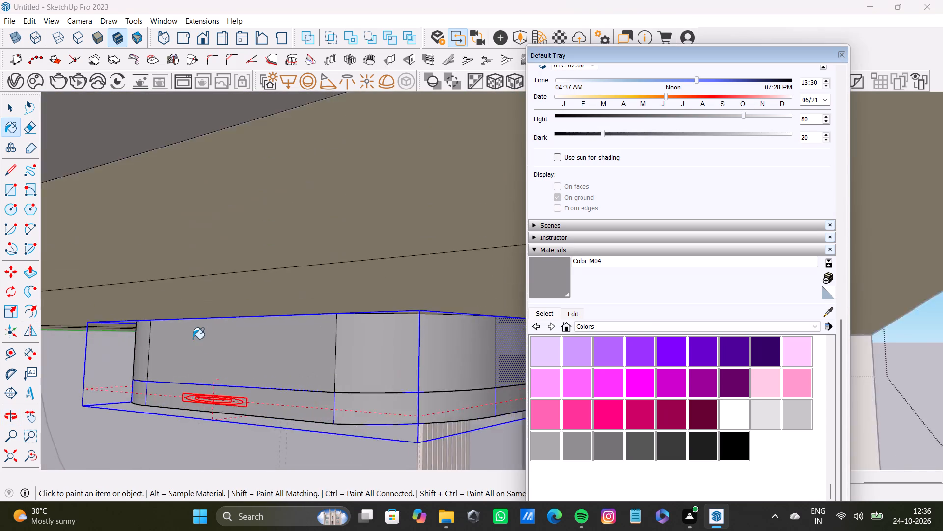
Check the ceiling fixture's painted faces from several sides and exit the ceiling group.
scroll(193, 339, up, 7)
middle_drag(161, 339, 471, 333)
scroll(238, 365, down, 8)
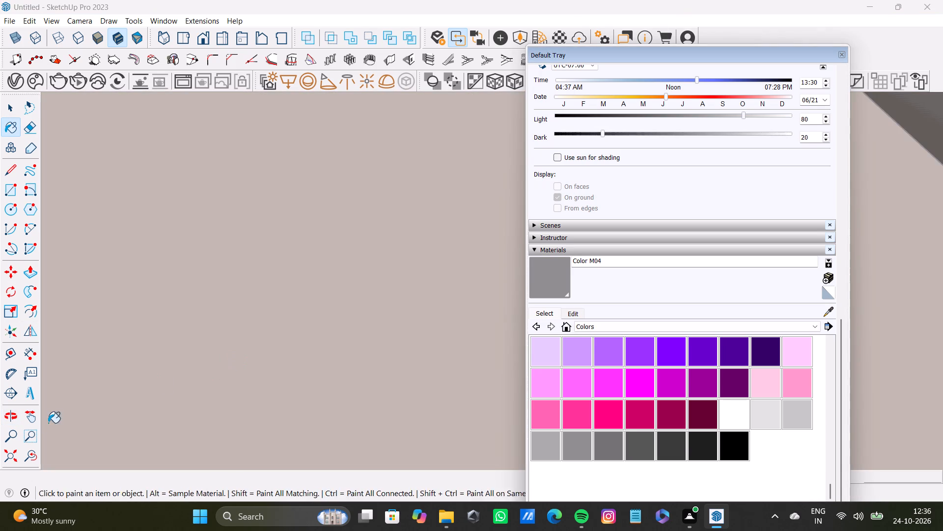
click(27, 463)
click(17, 462)
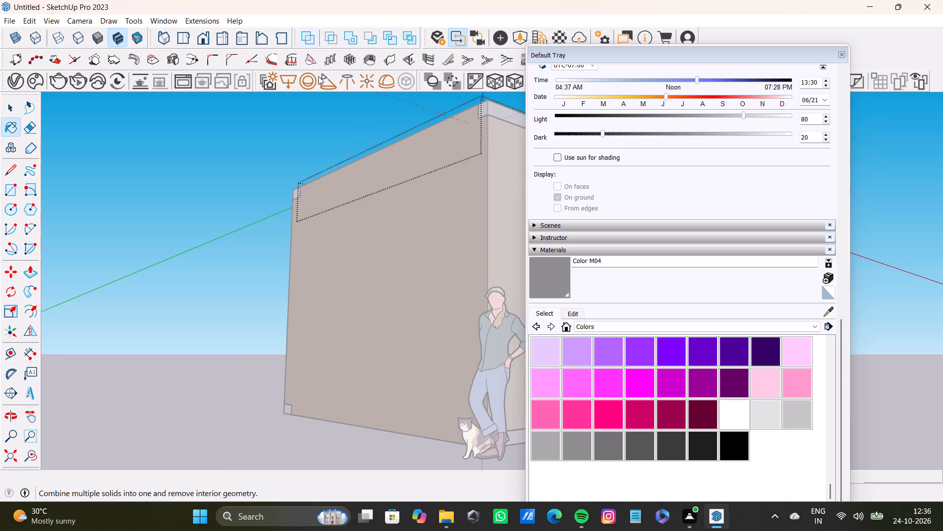
scroll(312, 311, down, 8)
middle_drag(355, 305, 4, 319)
scroll(531, 298, up, 8)
shift+middle_drag(436, 271, 127, 311)
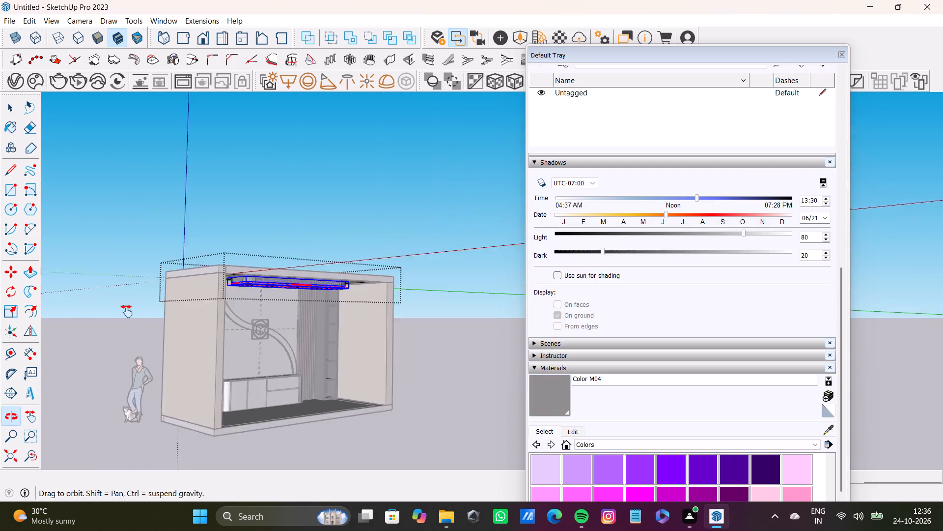
shift+middle_drag(127, 311, 122, 312)
scroll(204, 286, up, 10)
middle_drag(270, 305, 145, 187)
scroll(268, 275, up, 3)
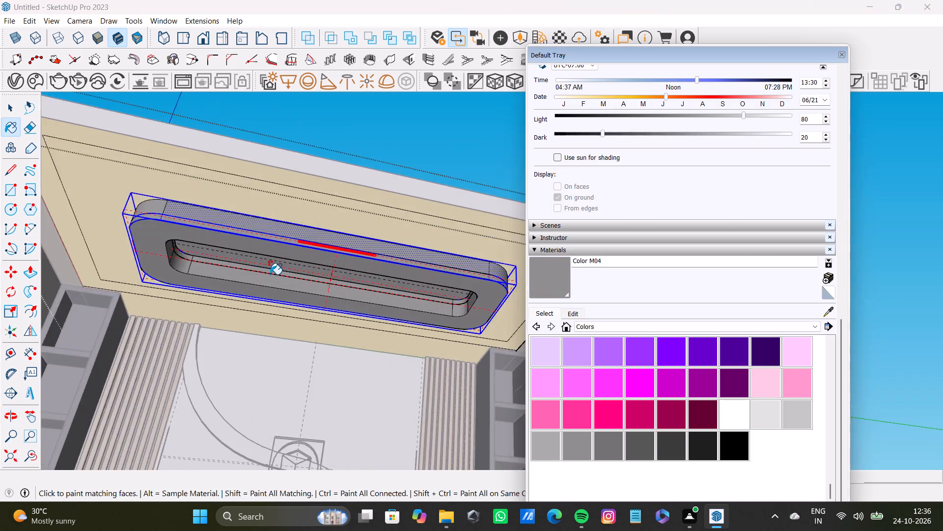
scroll(270, 274, up, 8)
middle_drag(270, 274, 412, 173)
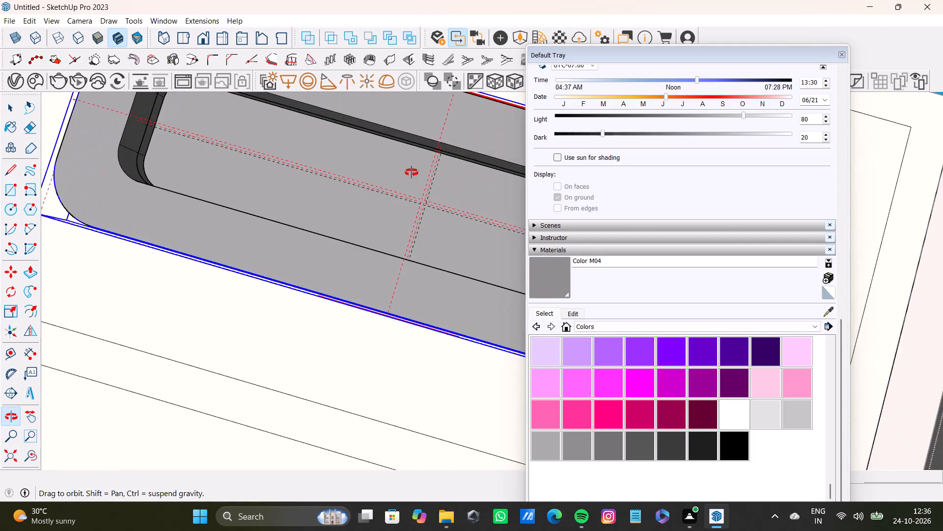
middle_drag(412, 173, 411, 150)
scroll(411, 150, down, 1)
scroll(310, 268, up, 1)
middle_drag(310, 267, 248, 361)
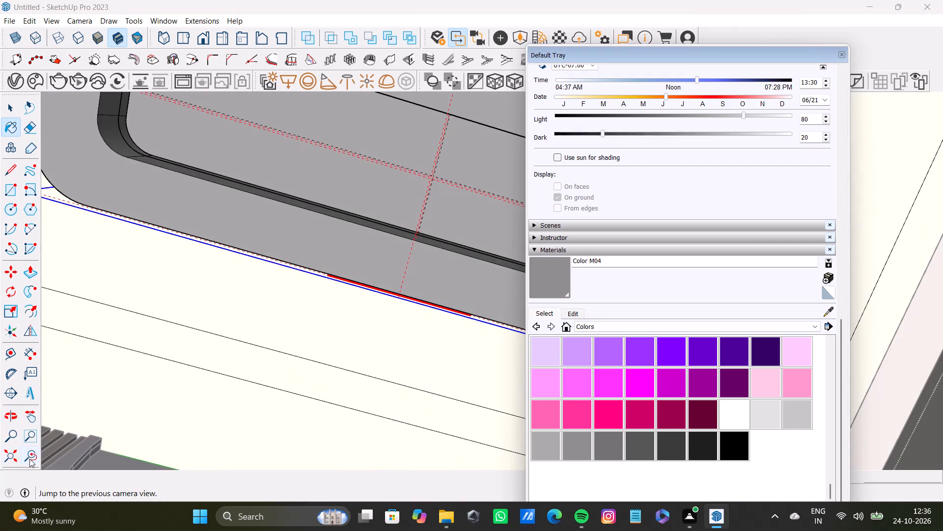
drag(30, 459, 23, 459)
click(11, 459)
middle_drag(254, 317, 190, 516)
middle_drag(336, 288, 154, 451)
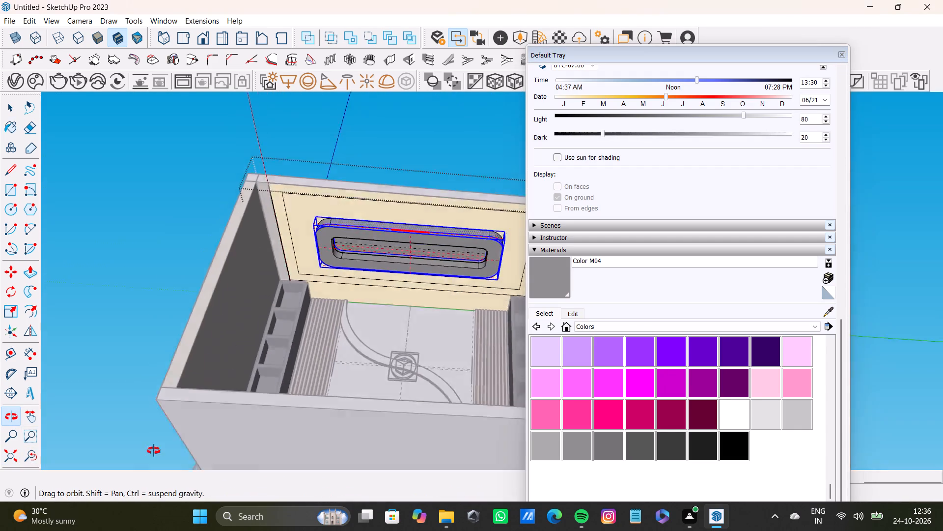
middle_drag(154, 451, 152, 509)
shift+middle_drag(132, 286, 121, 347)
key(space)
click(232, 156)
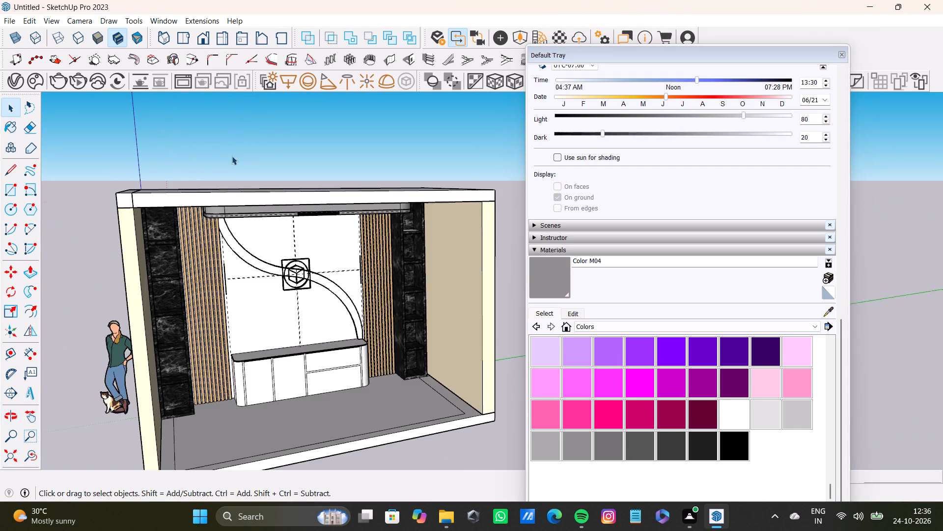
Open the console's countertop group for editing.
scroll(305, 350, up, 9)
shift+middle_drag(305, 356, 300, 331)
scroll(309, 271, up, 3)
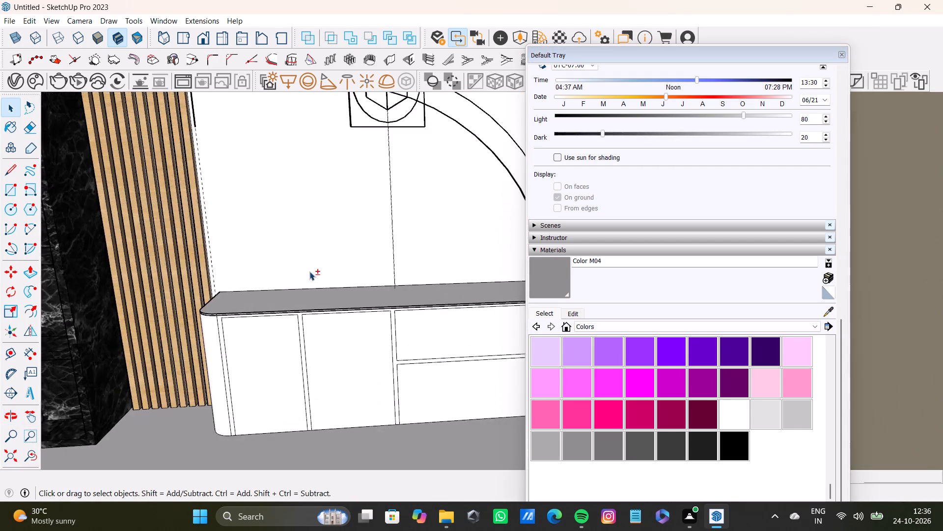
scroll(309, 271, up, 6)
shift+double_click(285, 309)
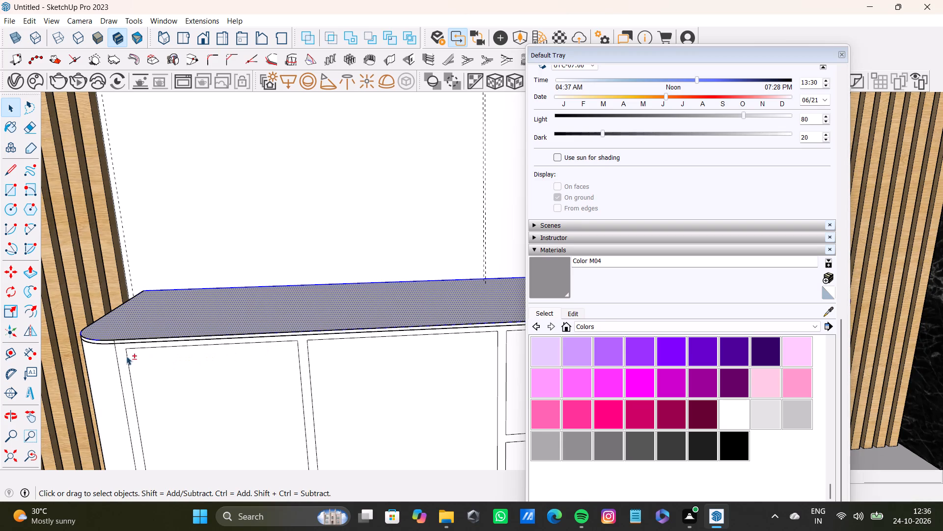
shift+scroll(107, 335, up, 12)
shift+double_click(138, 356)
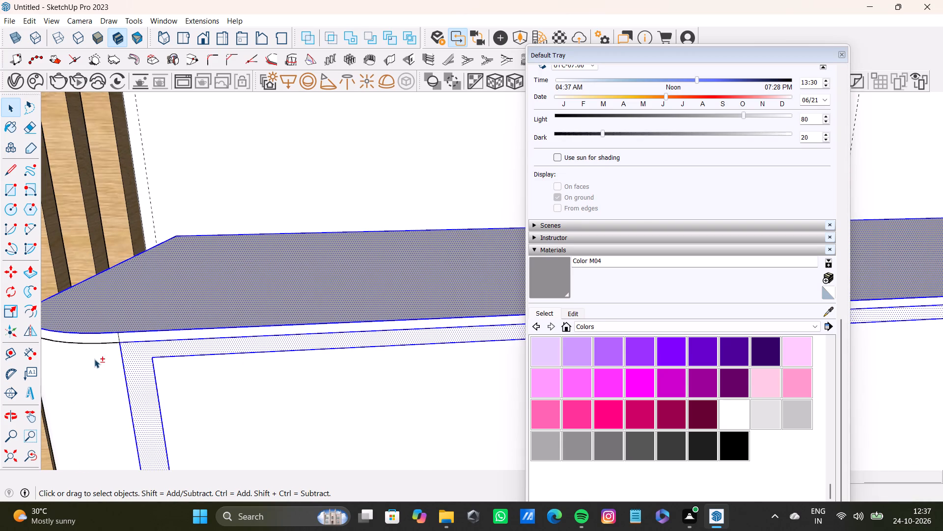
shift+double_click(94, 359)
shift+double_click(107, 339)
Select the countertop's long front edge face together with the rounded corner and side edge at one end.
shift+double_click(145, 339)
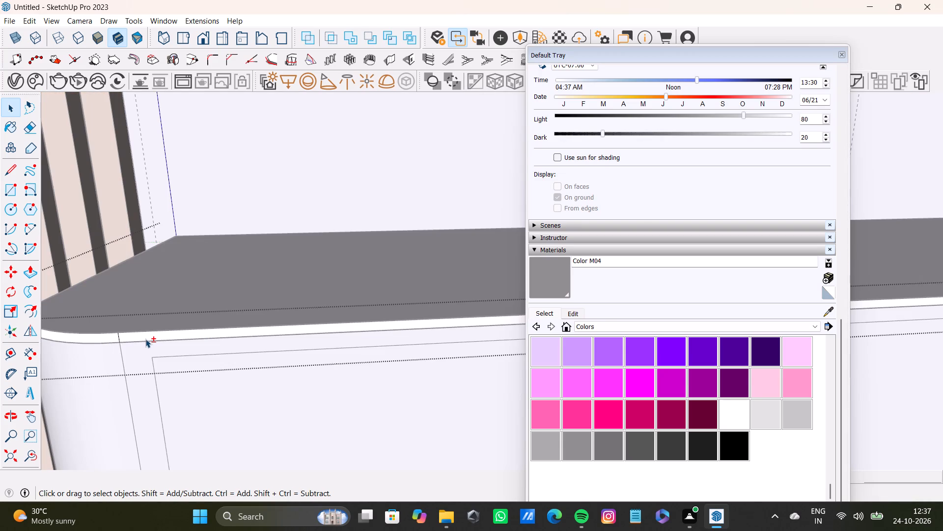
shift+double_click(101, 341)
shift+scroll(99, 344, down, 5)
middle_drag(103, 362, 282, 358)
shift+scroll(212, 384, down, 8)
shift+middle_drag(198, 400, 355, 352)
shift+scroll(269, 390, up, 6)
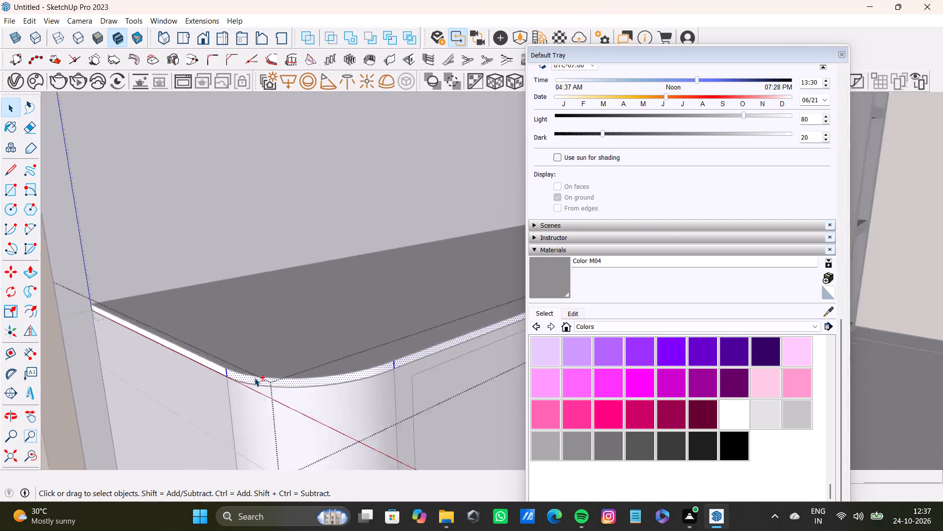
shift+scroll(254, 378, up, 4)
shift+double_click(222, 366)
Add the other end's rounded corner and side edge, group the countertop edge faces, and convert the group to a V-Ray mesh light.
shift+scroll(225, 369, down, 8)
shift+middle_drag(292, 383, 36, 389)
shift+scroll(41, 391, down, 2)
middle_drag(247, 374, 47, 367)
scroll(300, 361, down, 3)
shift+middle_drag(309, 355, 37, 370)
shift+scroll(171, 362, down, 3)
middle_drag(308, 385, 102, 373)
scroll(307, 374, up, 1)
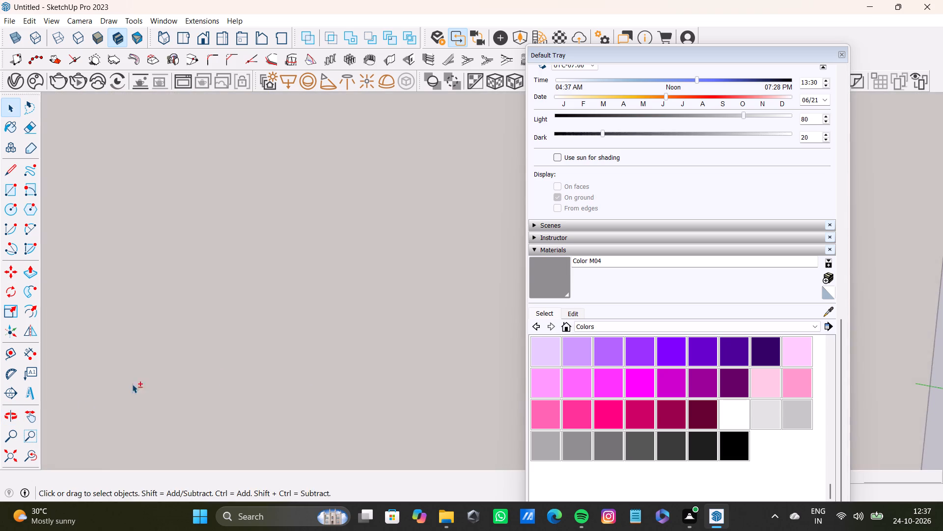
drag(32, 453, 28, 453)
click(16, 456)
middle_drag(291, 374, 386, 390)
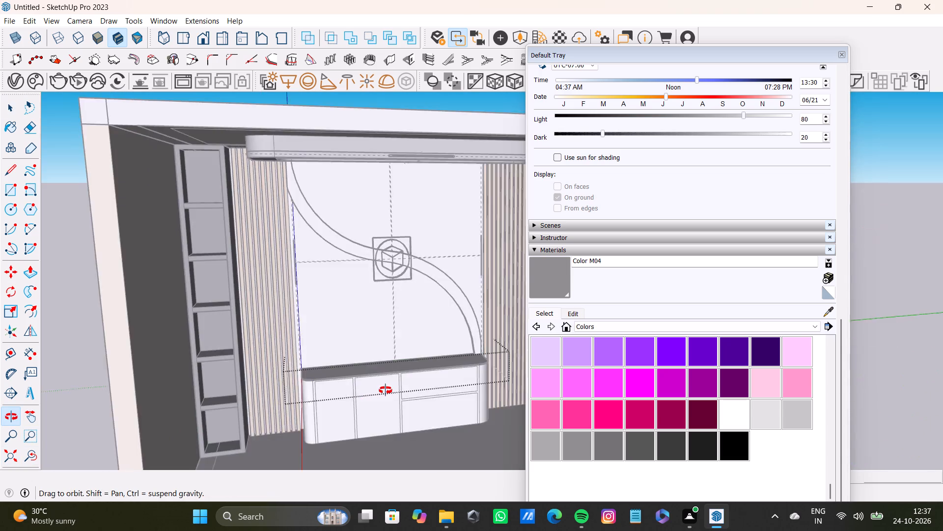
middle_drag(386, 390, 249, 418)
scroll(353, 380, up, 15)
middle_drag(403, 378, 371, 347)
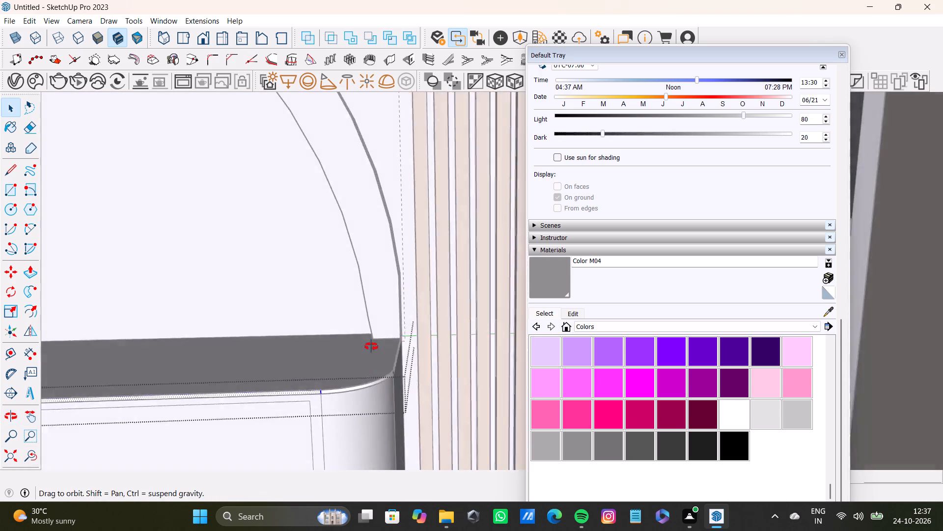
middle_drag(371, 347, 340, 315)
shift+scroll(303, 356, up, 10)
shift+double_click(347, 381)
middle_drag(399, 382, 348, 389)
shift+scroll(485, 401, up, 2)
shift+scroll(475, 344, up, 3)
shift+double_click(496, 361)
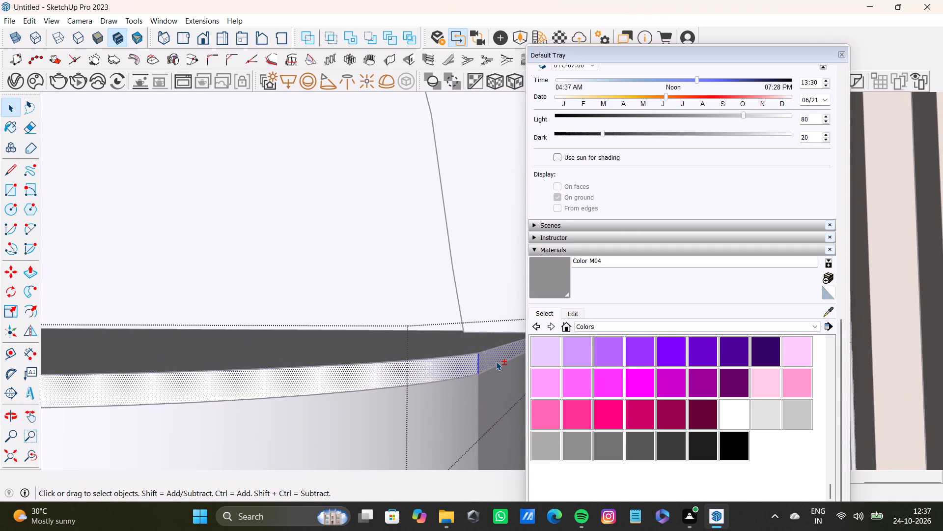
shift+right_click(444, 372)
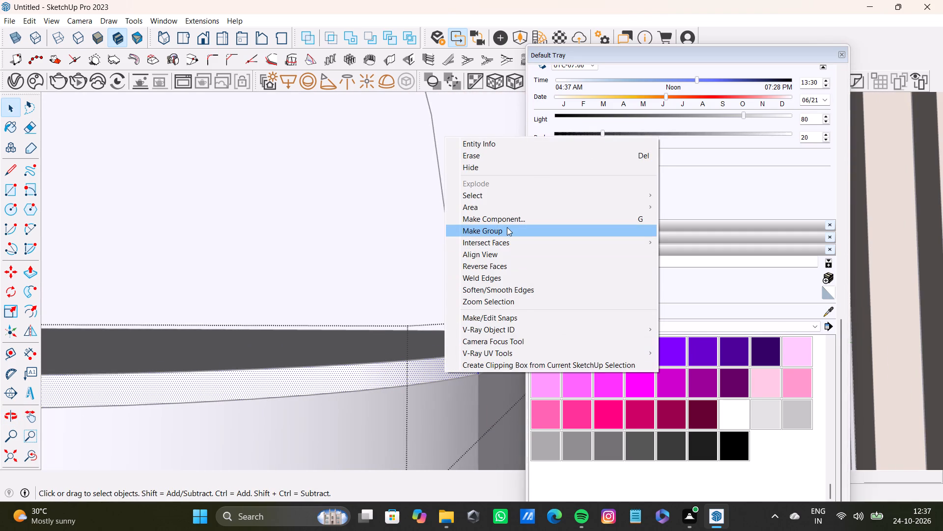
shift+click(505, 234)
shift+click(404, 81)
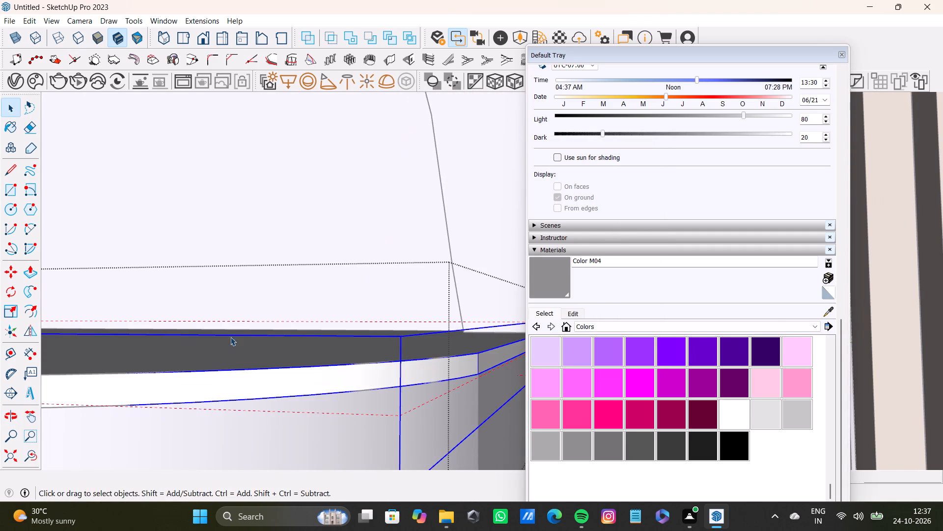
key(space)
drag(33, 457, 28, 457)
click(8, 458)
middle_drag(270, 381, 372, 411)
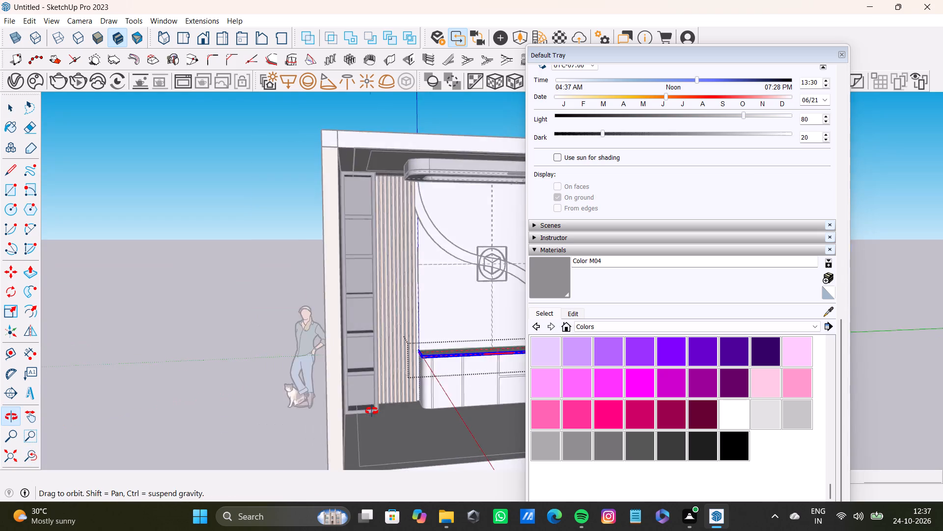
middle_drag(372, 411, 169, 434)
scroll(218, 397, down, 4)
key(space)
click(343, 186)
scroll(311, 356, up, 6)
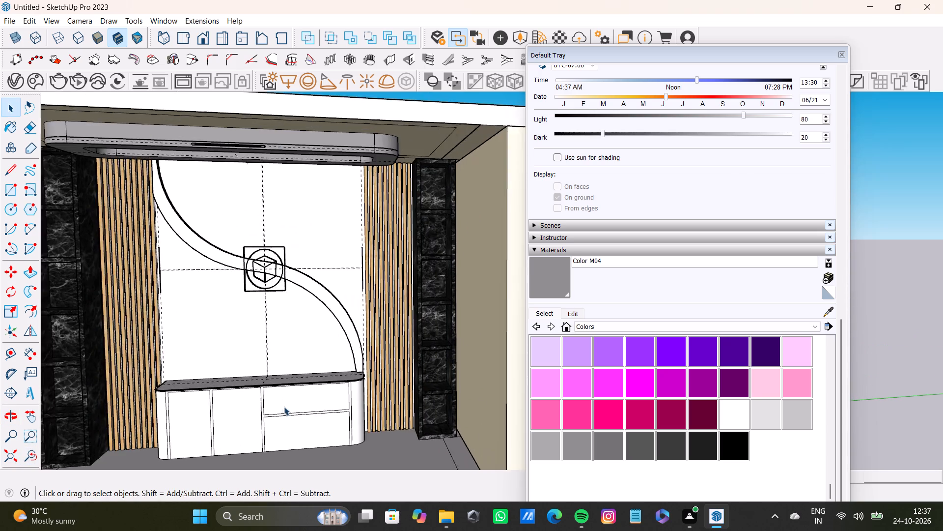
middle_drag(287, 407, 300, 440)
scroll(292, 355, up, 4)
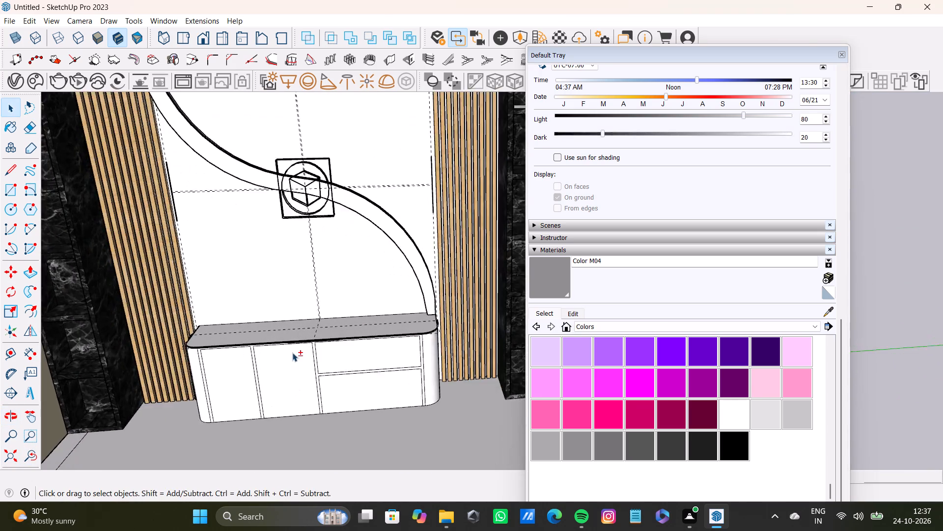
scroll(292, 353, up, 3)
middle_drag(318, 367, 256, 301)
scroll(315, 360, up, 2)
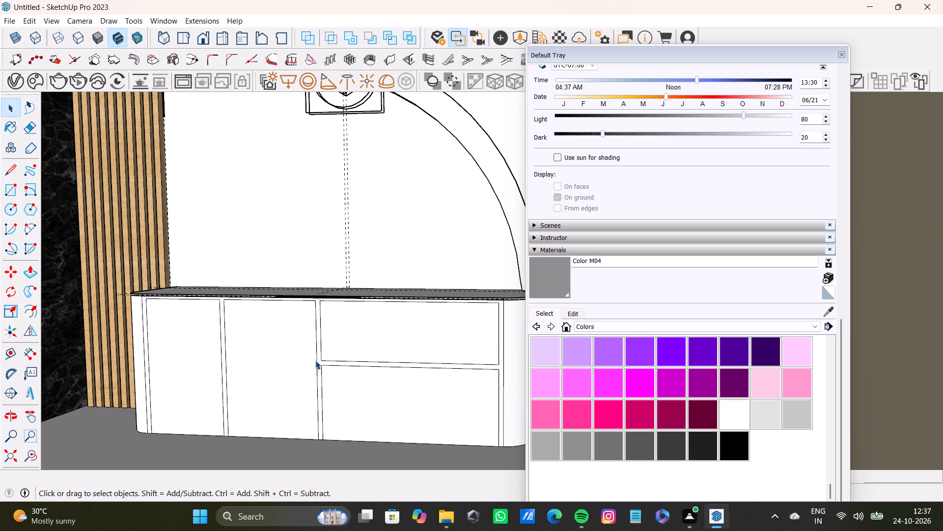
Select the console's door and drawer fronts and pull the door beside the drawers out 1 1/2" with Push/Pull.
shift+double_click(277, 332)
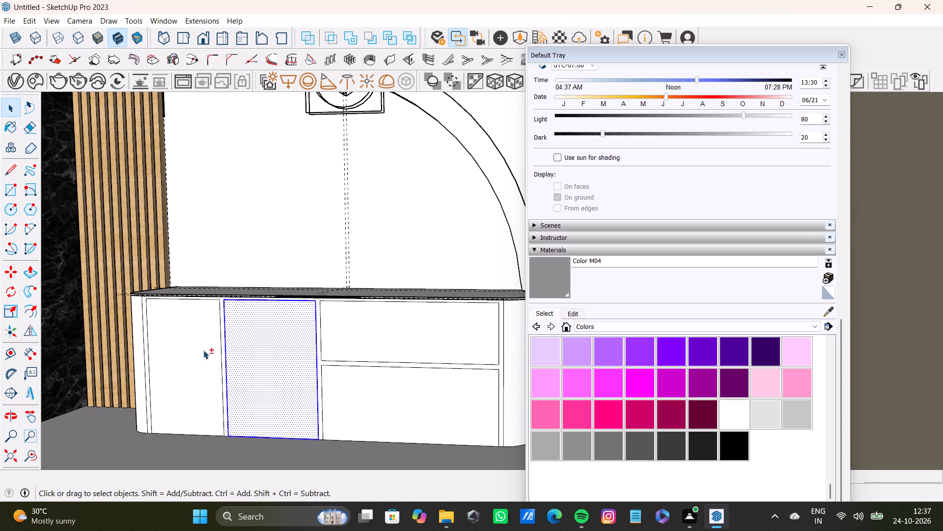
shift+double_click(203, 350)
shift+double_click(347, 323)
shift+double_click(351, 386)
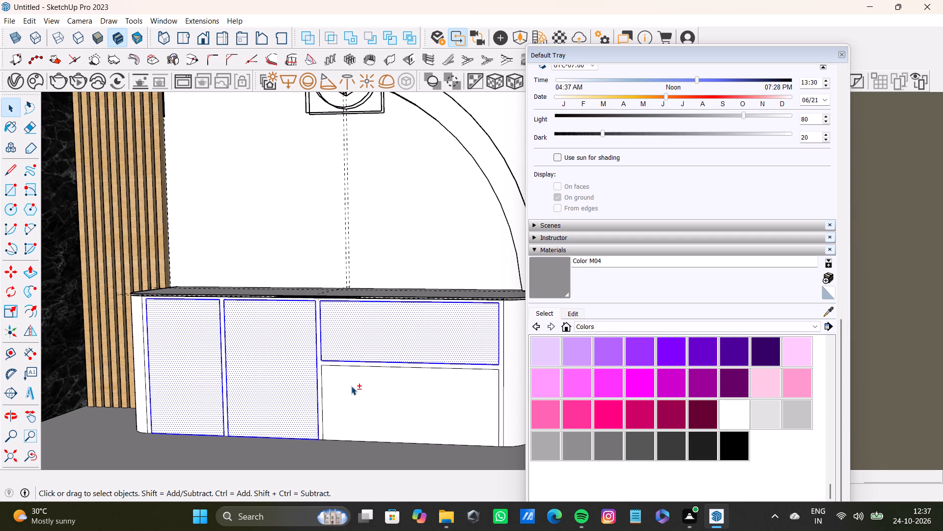
shift+scroll(351, 389, down, 4)
shift+middle_drag(368, 408, 373, 391)
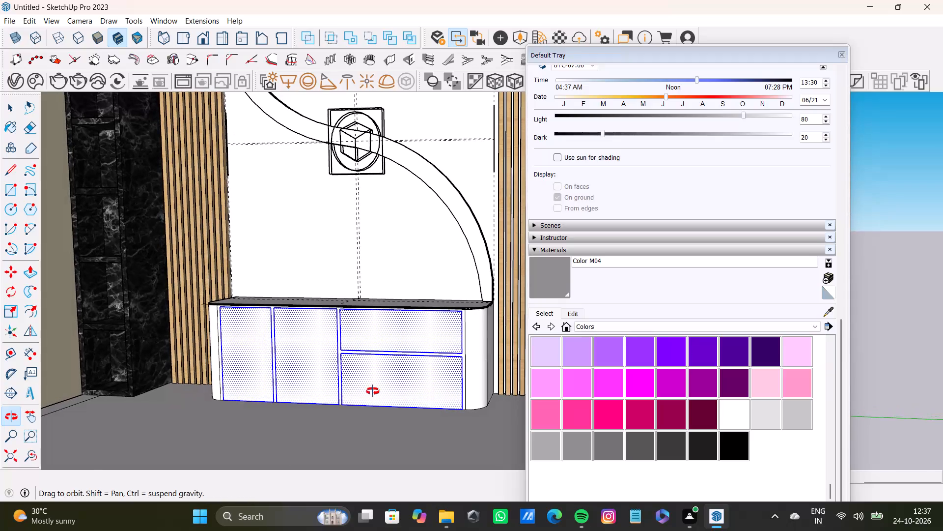
shift+middle_drag(373, 391, 372, 391)
key(p)
click(307, 344)
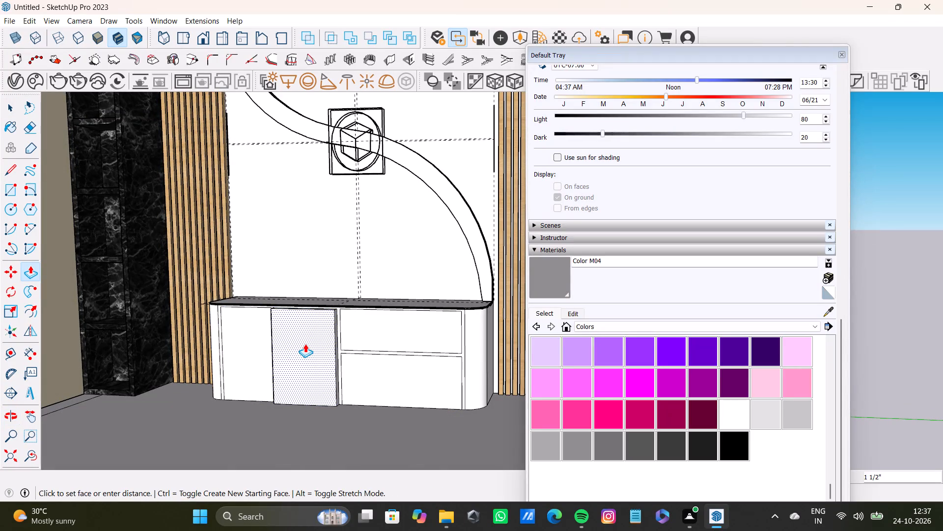
Pull the upper and lower drawer fronts of the console out 1 1/2" each with Push/Pull.
key(space)
click(350, 331)
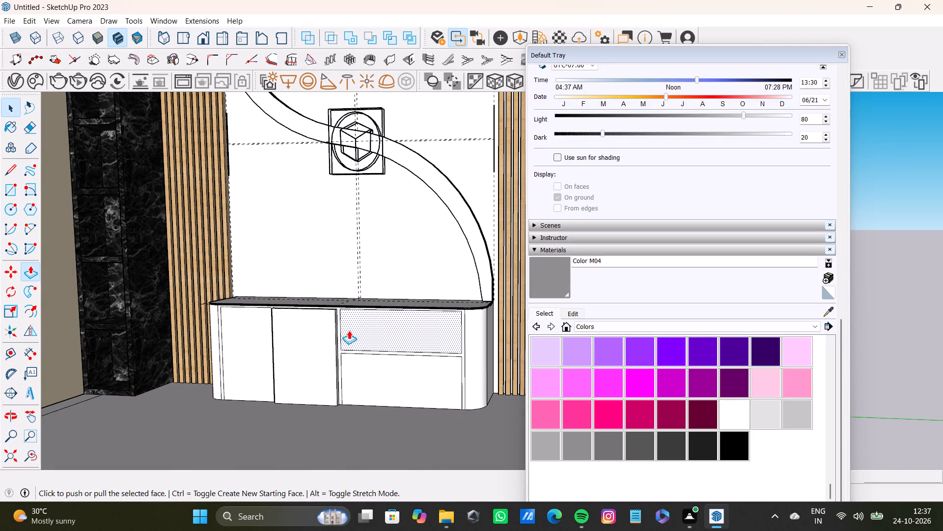
key(p)
drag(349, 330, 330, 308)
key(space)
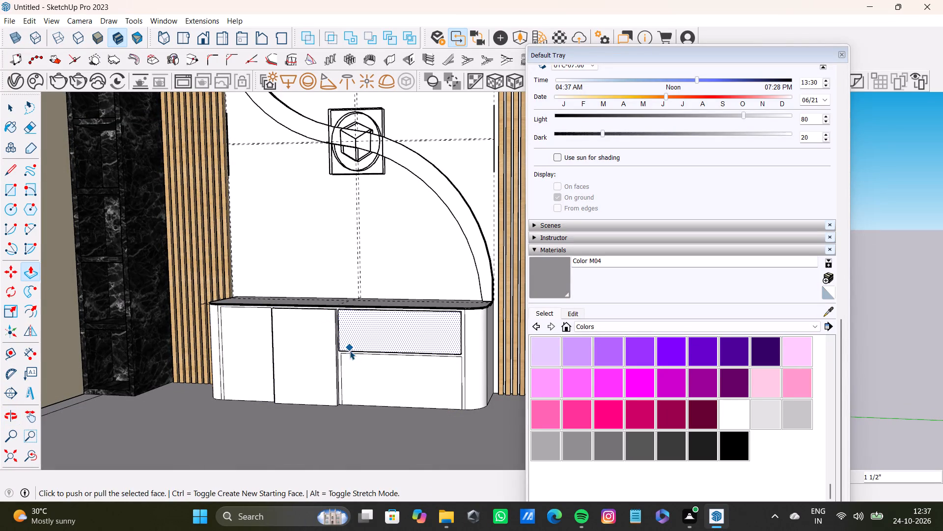
click(350, 365)
key(p)
drag(350, 365, 332, 343)
scroll(313, 369, down, 3)
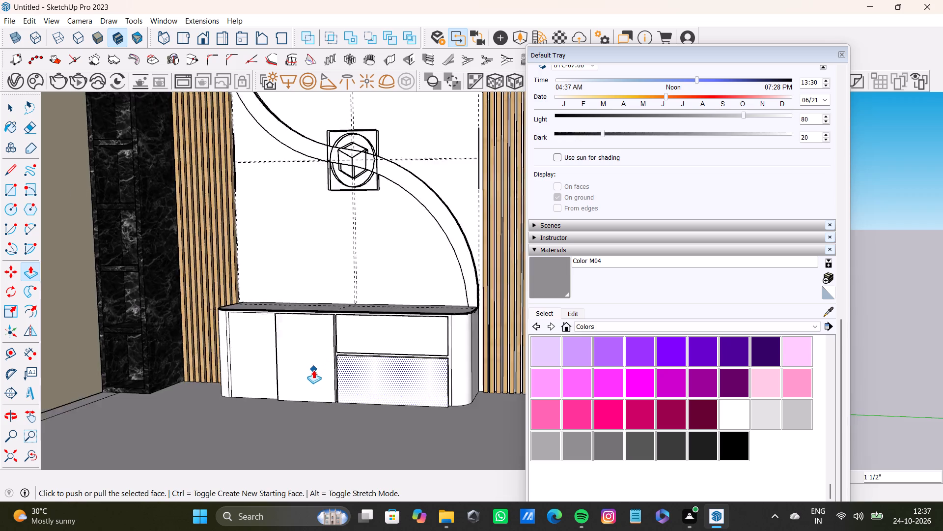
Pull the console's outer door front out with Push/Pull to match the other fronts.
scroll(313, 370, down, 1)
middle_drag(304, 370, 354, 379)
key(space)
click(268, 369)
key(p)
drag(270, 368, 292, 364)
key(space)
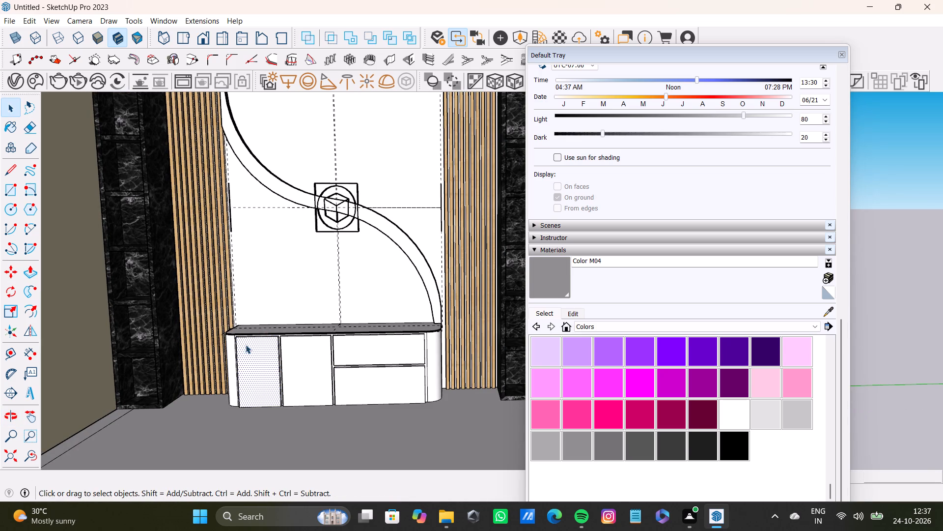
Select the console's rounded corner at the door end, the front frame, and both door fronts with their exposed edge faces.
scroll(244, 345, up, 7)
shift+double_click(227, 350)
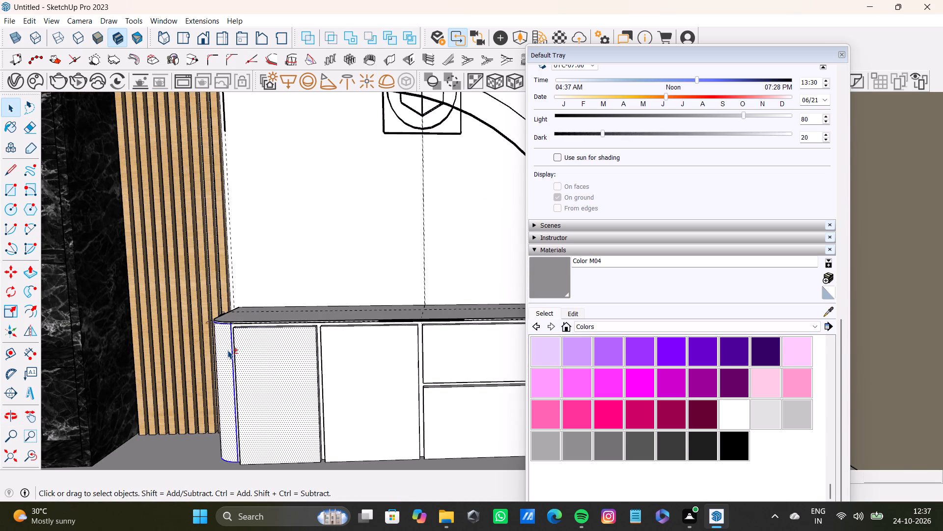
scroll(228, 332, up, 8)
middle_drag(228, 332, 292, 335)
shift+scroll(269, 334, up, 7)
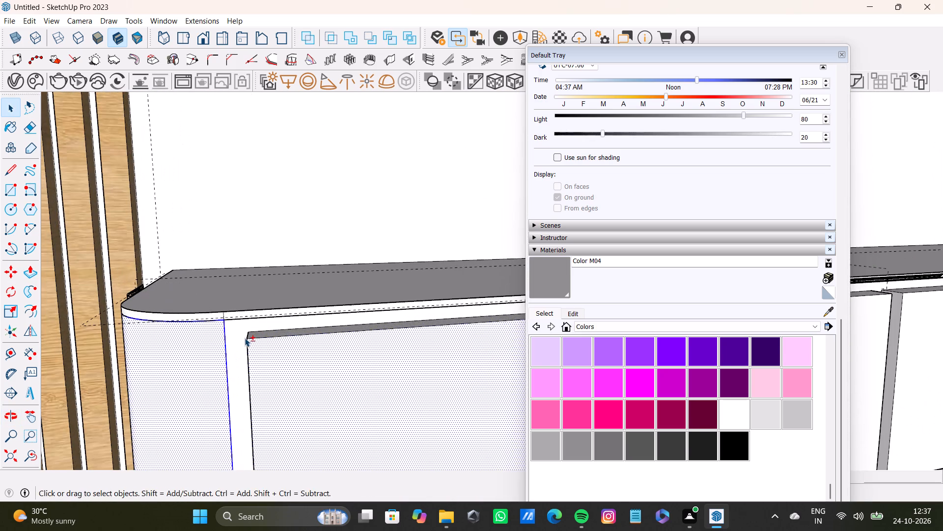
shift+double_click(245, 338)
shift+scroll(308, 347, down, 8)
shift+middle_drag(343, 362, 316, 361)
shift+double_click(481, 391)
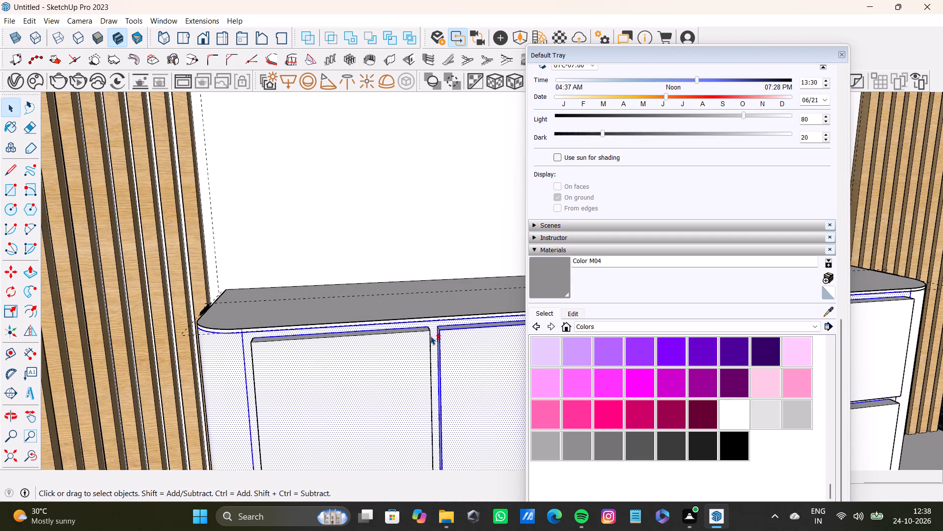
shift+scroll(430, 336, up, 9)
shift+double_click(402, 322)
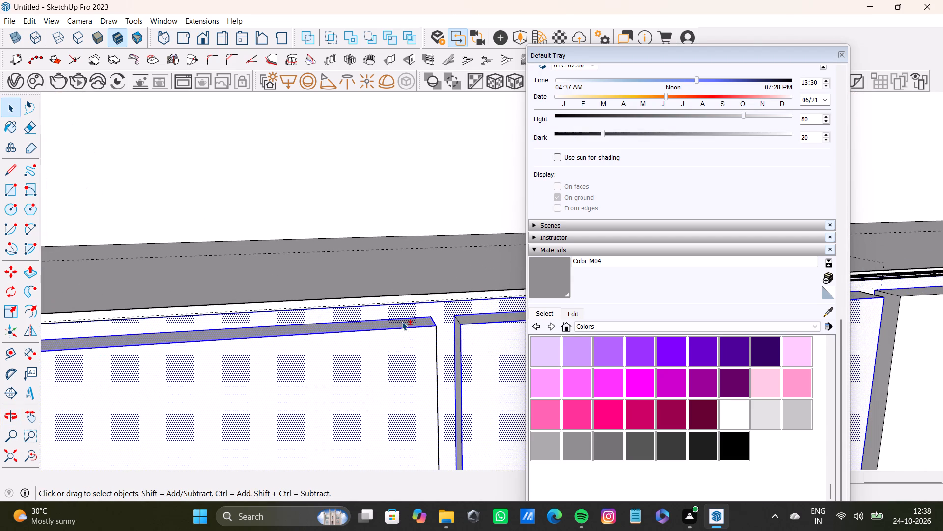
shift+double_click(468, 322)
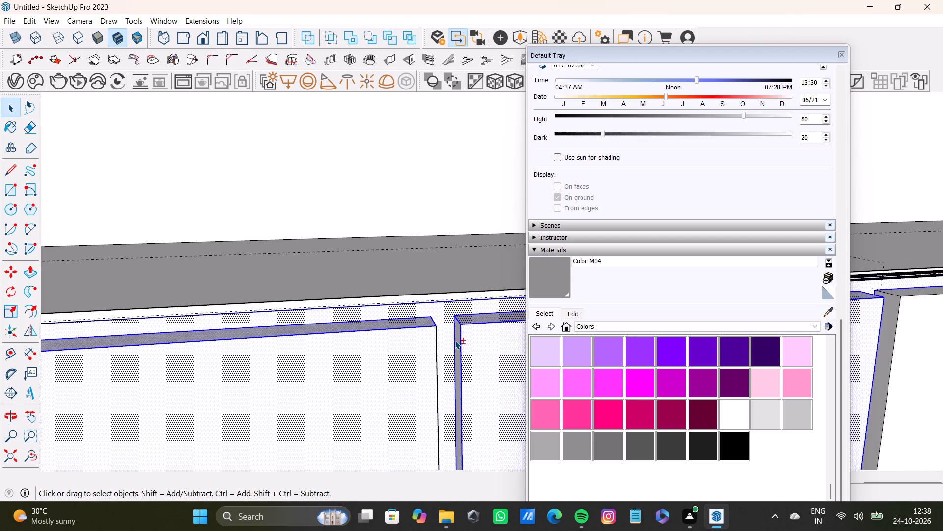
shift+double_click(458, 349)
Add both drawer fronts, the side edge of the adjacent door and the lower drawer's top edge to the selection.
shift+scroll(457, 352, down, 14)
shift+middle_drag(447, 359, 263, 243)
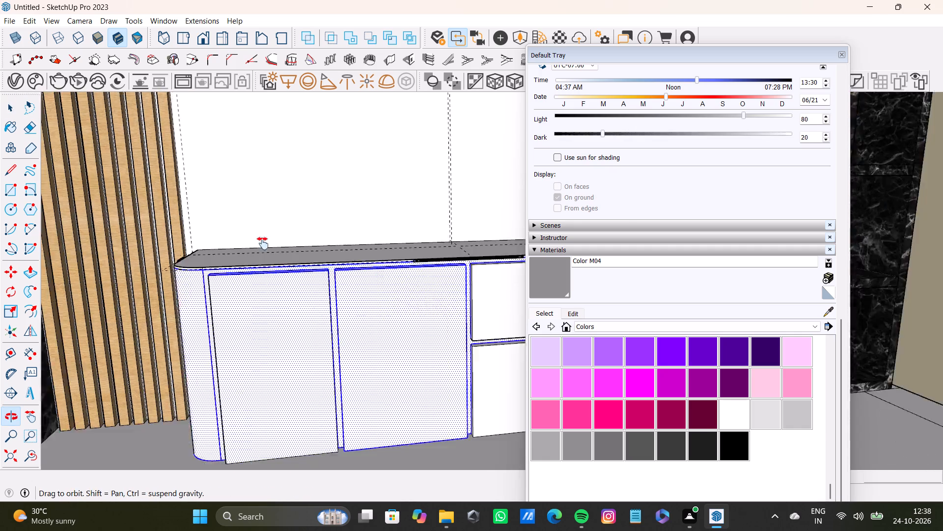
shift+middle_drag(263, 243, 254, 241)
shift+scroll(258, 254, down, 8)
middle_drag(339, 324, 246, 330)
scroll(347, 261, up, 13)
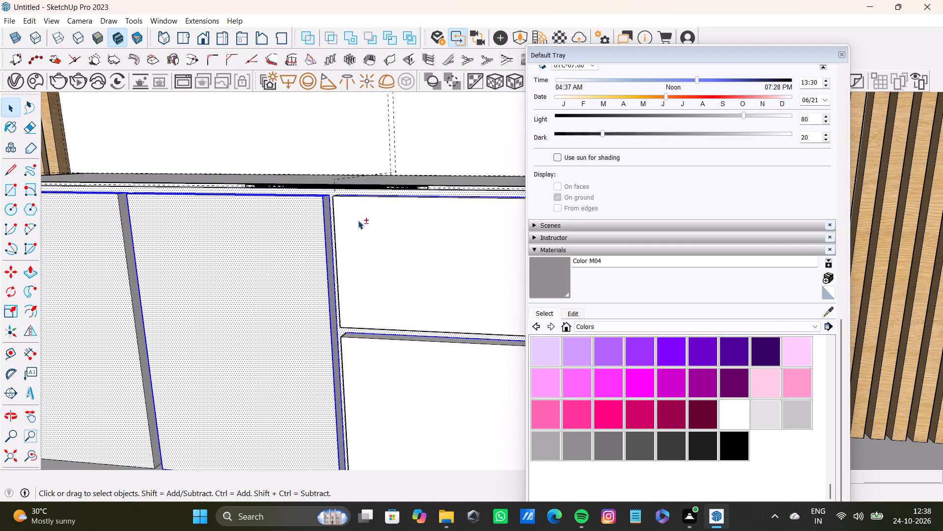
shift+double_click(358, 220)
shift+double_click(329, 249)
shift+scroll(336, 305, down, 4)
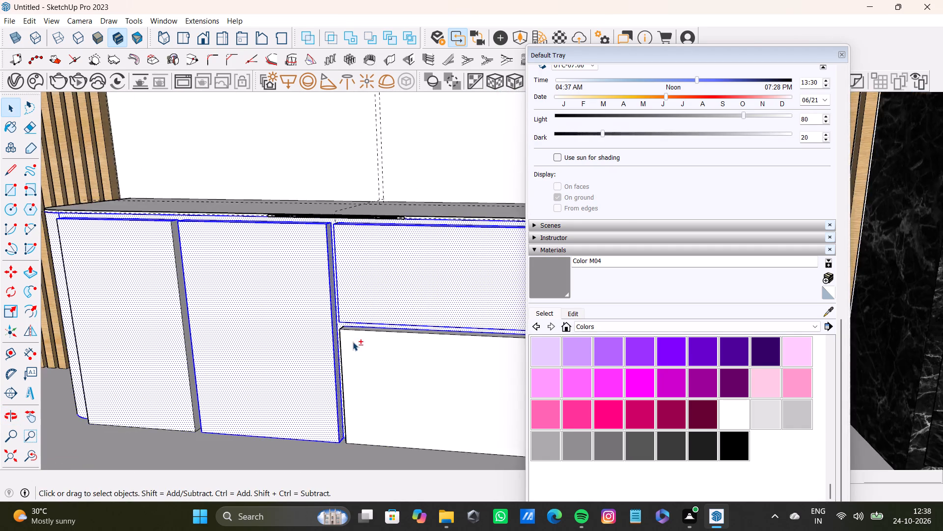
shift+middle_drag(336, 304, 336, 298)
shift+scroll(339, 298, up, 14)
shift+double_click(366, 315)
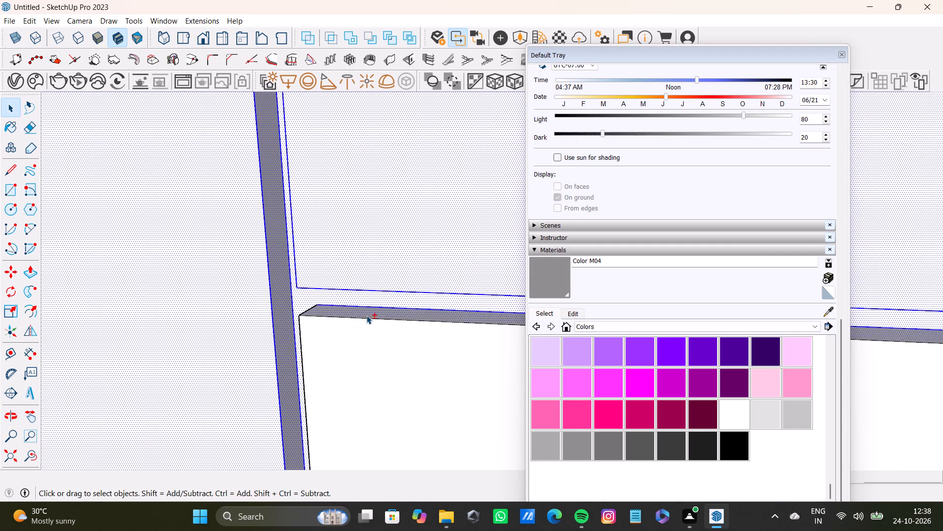
shift+double_click(357, 348)
shift+double_click(343, 312)
shift+scroll(342, 317, down, 7)
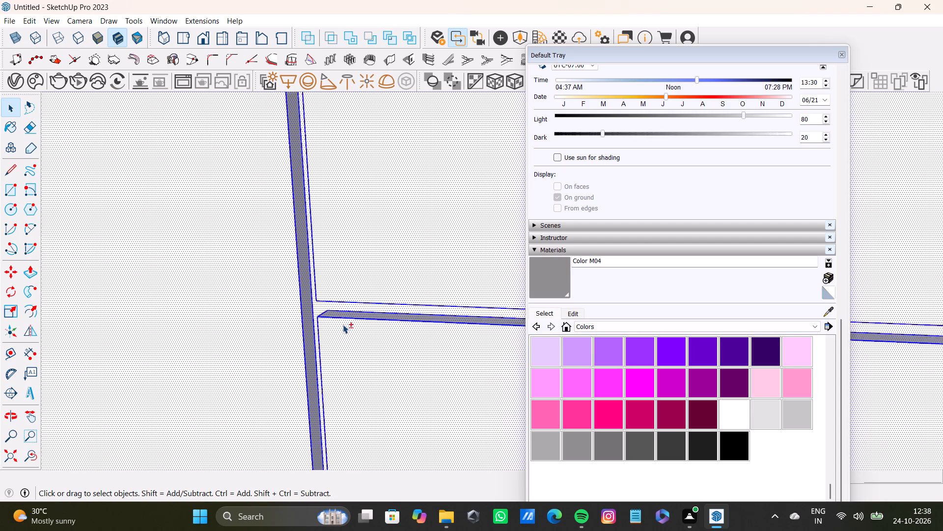
shift+scroll(343, 324, down, 8)
shift+scroll(345, 324, up, 1)
Add the drawer fronts' outer side edges and the rounded corner and side panel at the console's drawer end to the selection.
shift+middle_drag(345, 324, 226, 303)
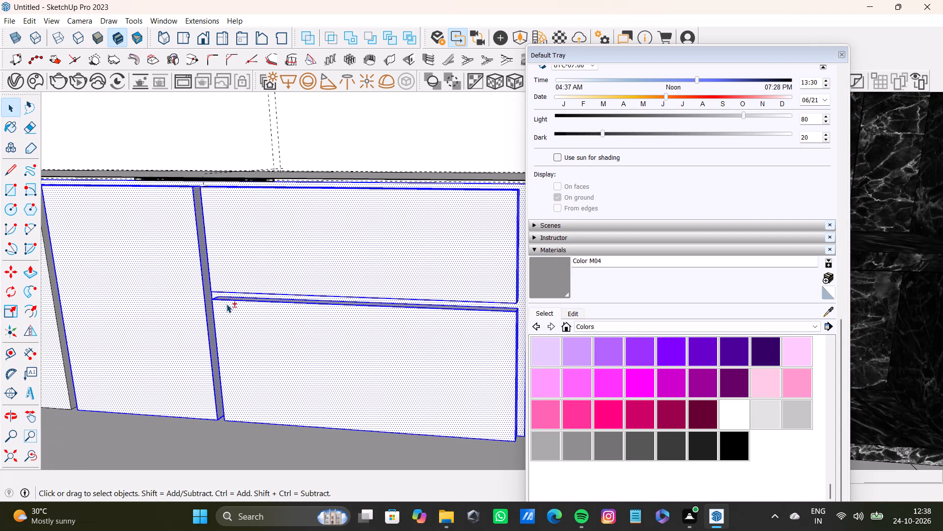
shift+scroll(450, 126, down, 7)
shift+middle_drag(416, 240, 339, 315)
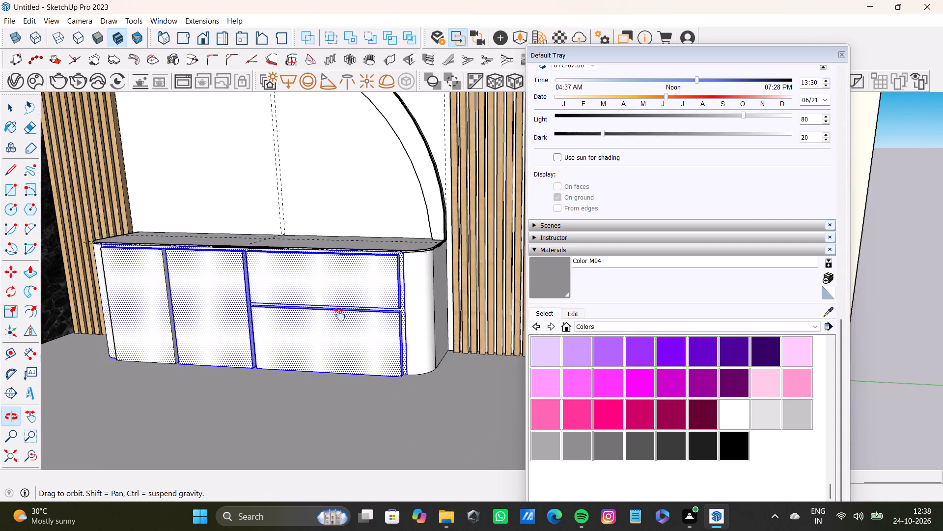
shift+middle_drag(339, 315, 337, 315)
shift+scroll(411, 294, up, 14)
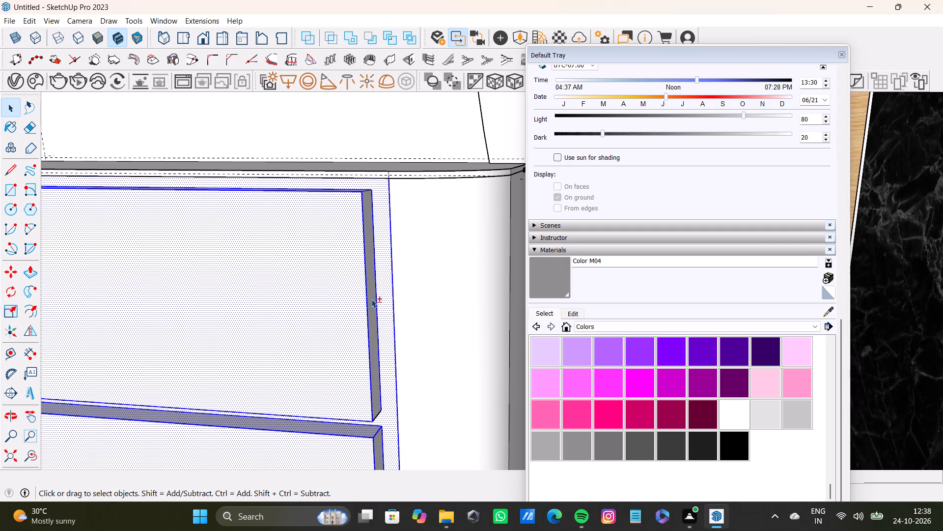
shift+double_click(371, 299)
shift+scroll(372, 301, down, 4)
shift+middle_drag(374, 307, 370, 201)
shift+scroll(364, 281, up, 6)
shift+double_click(375, 354)
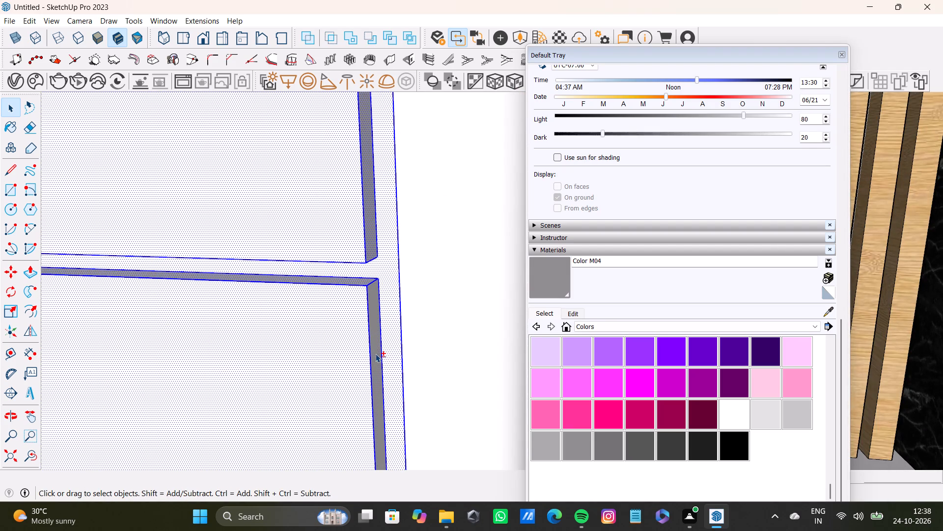
shift+double_click(424, 341)
shift+scroll(418, 340, down, 12)
shift+scroll(443, 284, up, 3)
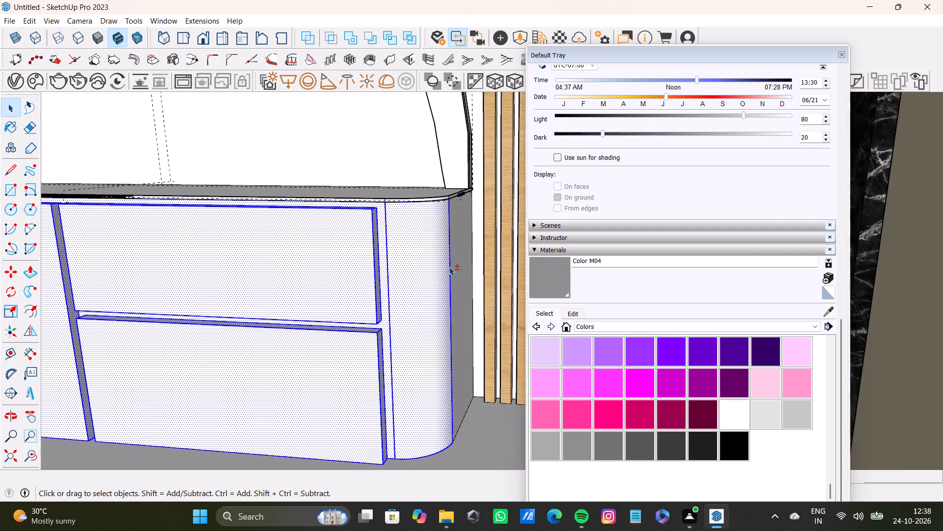
shift+scroll(449, 266, up, 3)
shift+double_click(459, 263)
shift+scroll(374, 265, down, 9)
Add the console's side panel at the door end and the outer door's side edge to the selection, completing that door's faces.
shift+middle_drag(240, 313, 467, 331)
shift+scroll(209, 286, down, 4)
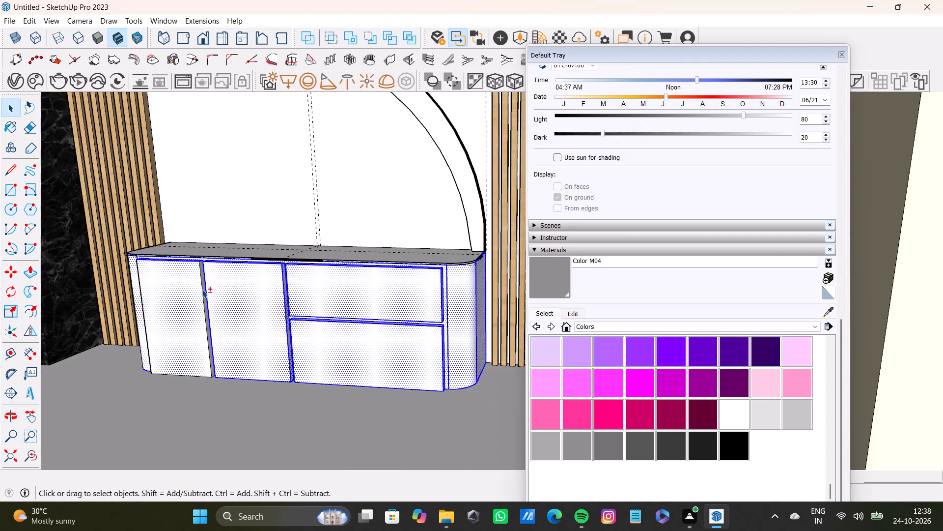
shift+middle_drag(202, 289, 390, 298)
scroll(271, 348, down, 5)
shift+middle_drag(240, 373, 407, 343)
scroll(320, 345, up, 10)
shift+double_click(339, 325)
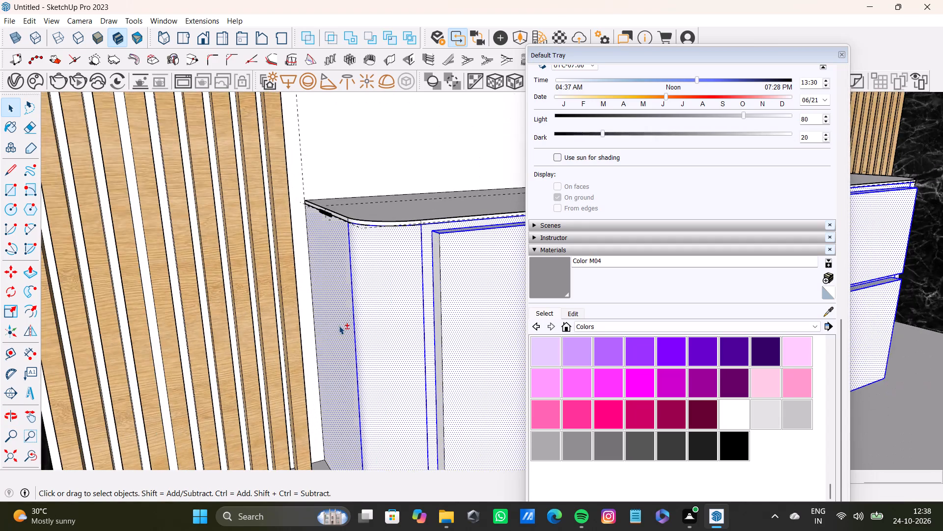
shift+scroll(338, 271, up, 4)
shift+scroll(339, 251, down, 7)
shift+scroll(417, 284, up, 8)
shift+double_click(413, 286)
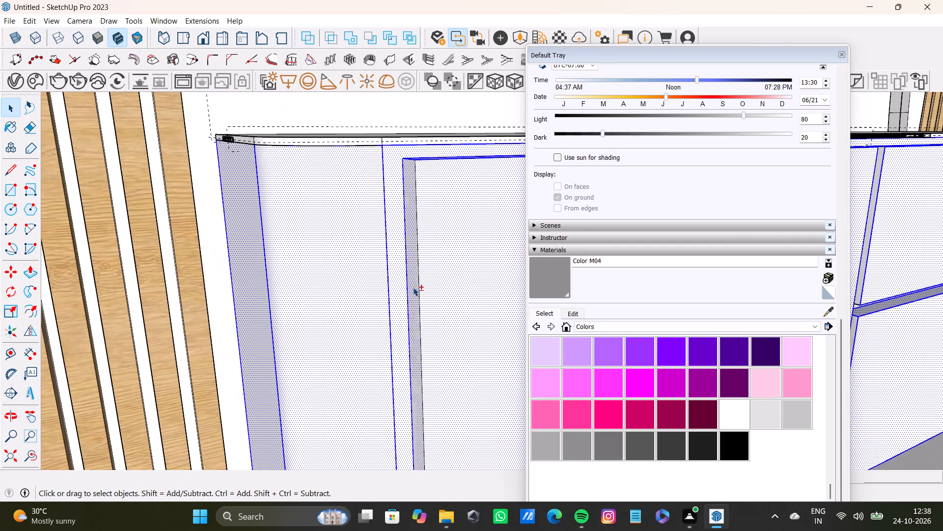
shift+scroll(413, 287, down, 9)
shift+scroll(413, 294, up, 4)
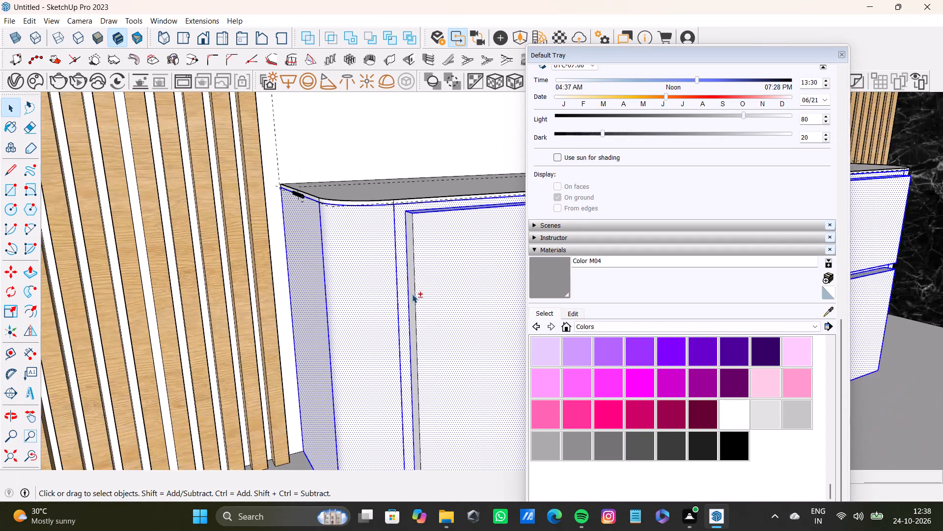
shift+scroll(412, 294, up, 2)
shift+double_click(412, 294)
shift+scroll(412, 294, down, 8)
shift+middle_drag(421, 306, 296, 276)
shift+scroll(388, 342, down, 2)
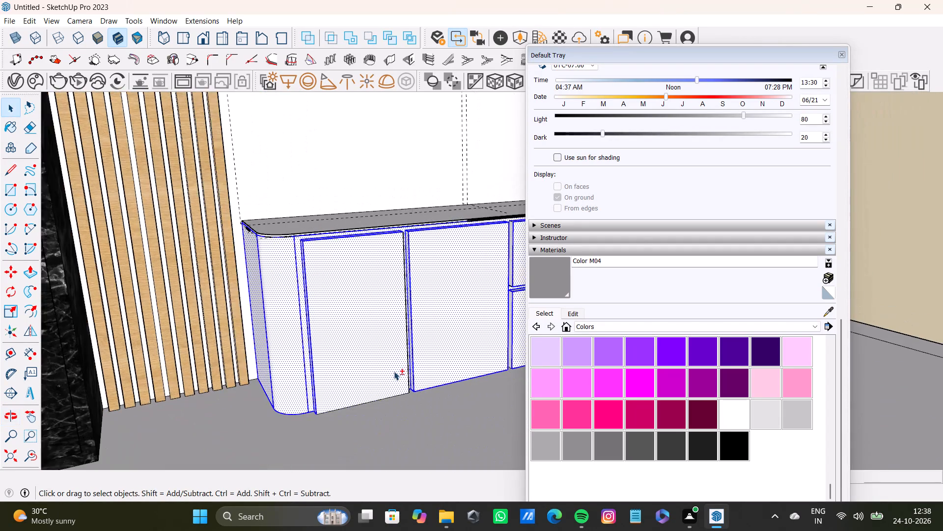
shift+middle_drag(394, 371, 372, 334)
shift+scroll(394, 371, up, 12)
shift+click(380, 363)
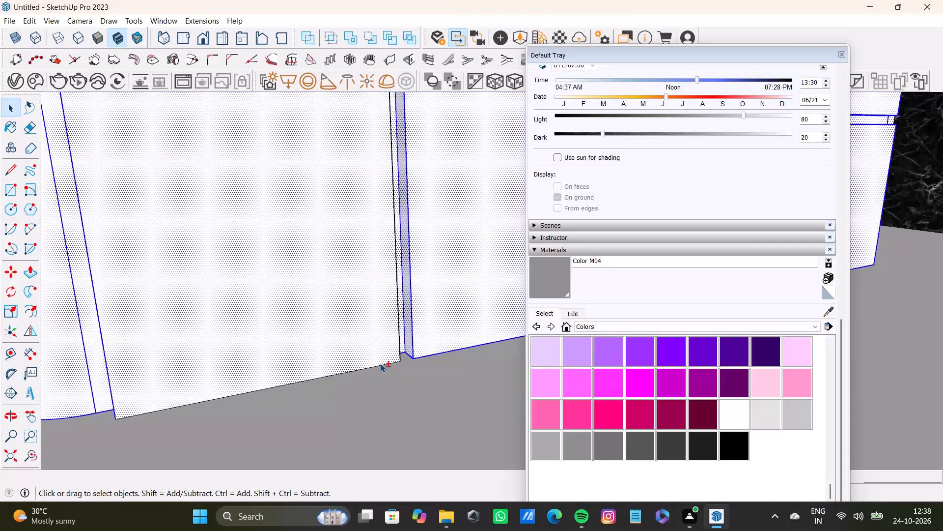
shift+scroll(382, 367, down, 3)
shift+double_click(369, 342)
Sample Wood Maple 33-40 200cm from the wall slats, paint the selected console faces and the countertop with it, and clear the selection.
shift+scroll(392, 364, down, 8)
middle_drag(406, 357, 111, 355)
scroll(189, 351, down, 4)
middle_drag(215, 354, 217, 353)
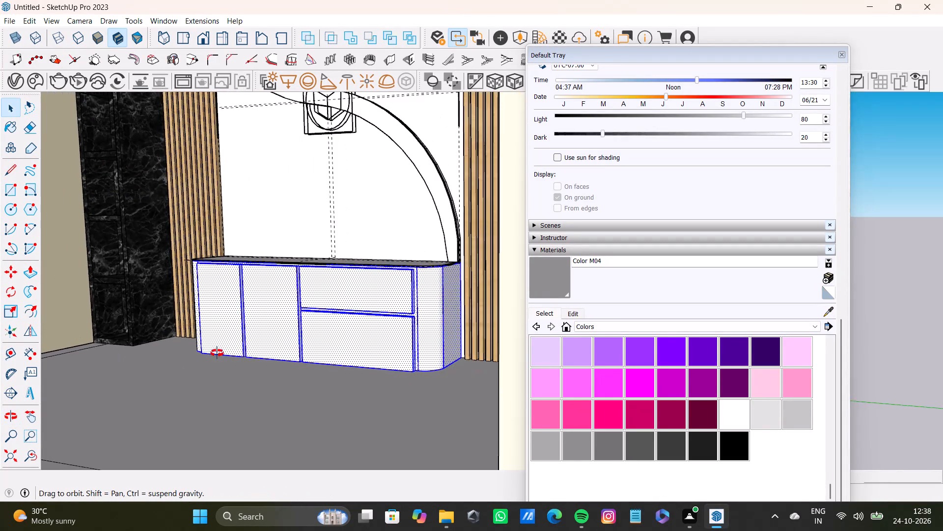
middle_drag(217, 353, 360, 392)
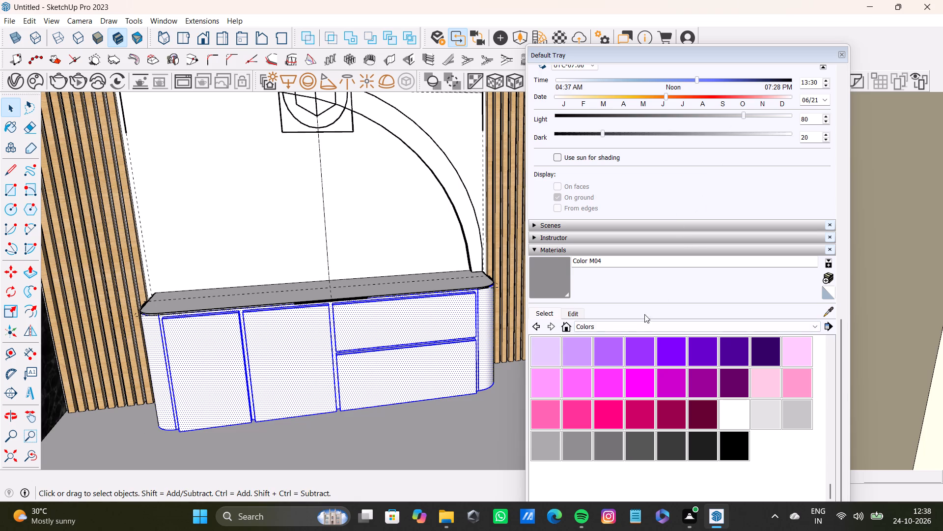
click(825, 310)
click(505, 217)
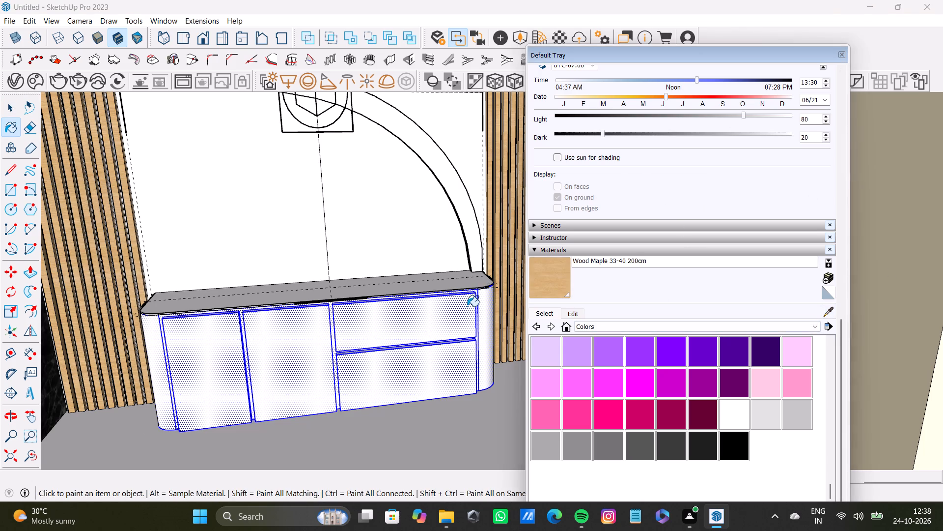
click(467, 306)
click(471, 284)
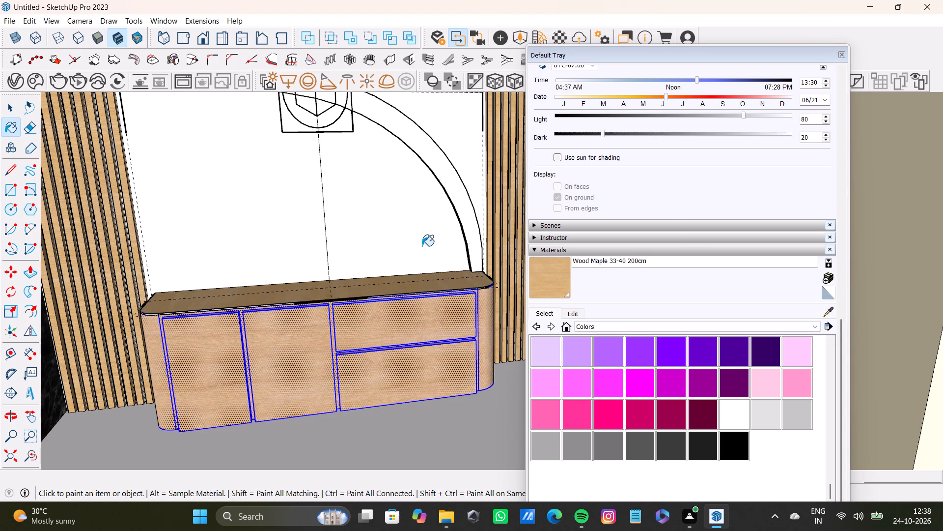
key(space)
scroll(396, 245, down, 4)
scroll(422, 296, down, 9)
middle_drag(425, 300, 346, 248)
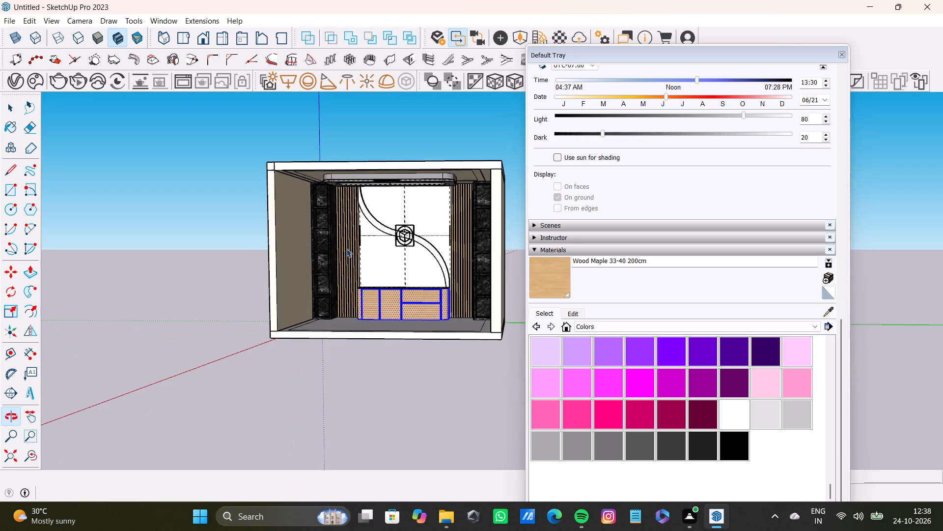
key(space)
click(389, 137)
scroll(494, 518, up, 9)
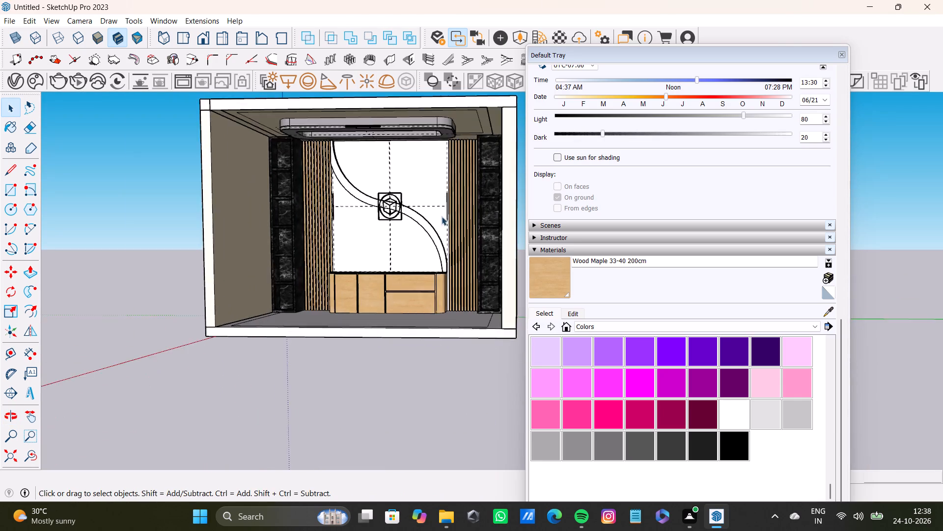
Open the nested group of the thin strip along the curved band on the back panel for editing.
scroll(442, 216, up, 2)
shift+middle_drag(442, 215, 495, 338)
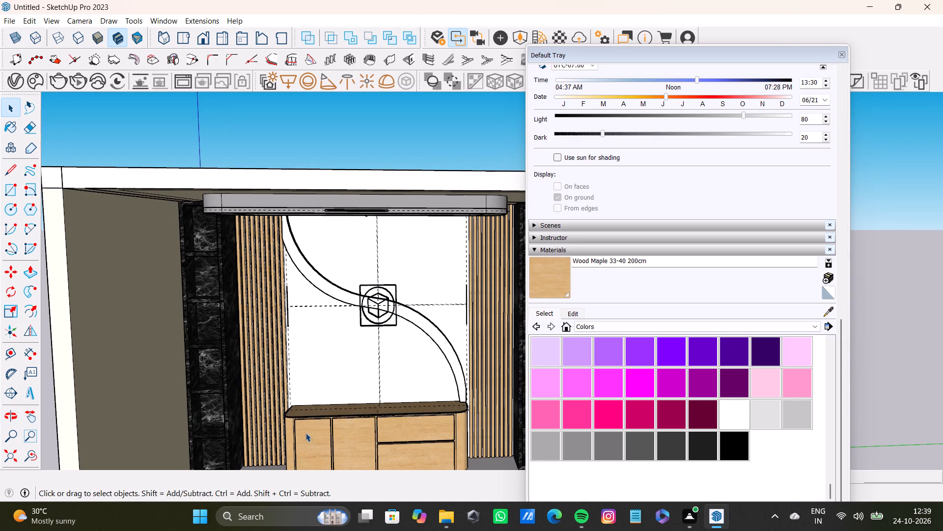
scroll(349, 319, up, 8)
middle_drag(402, 323, 297, 358)
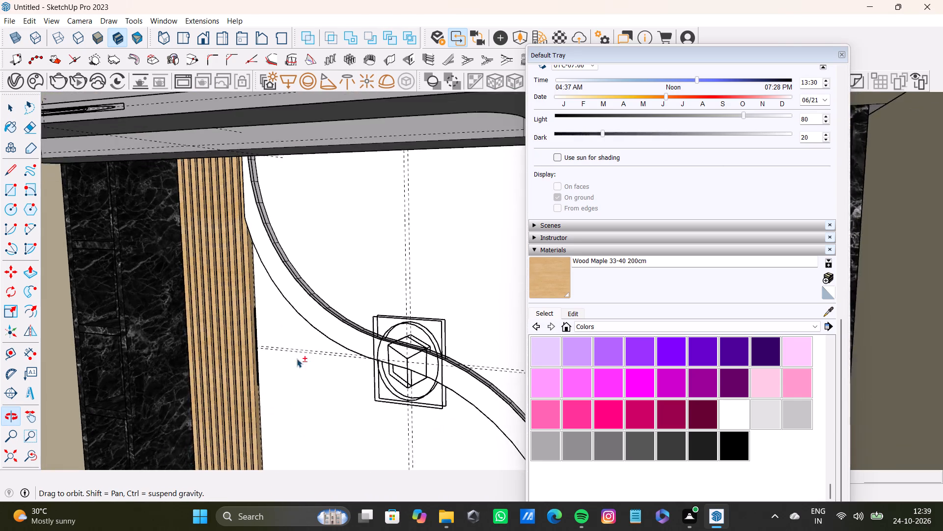
middle_drag(297, 358, 298, 400)
shift+scroll(313, 300, up, 16)
double_click(360, 342)
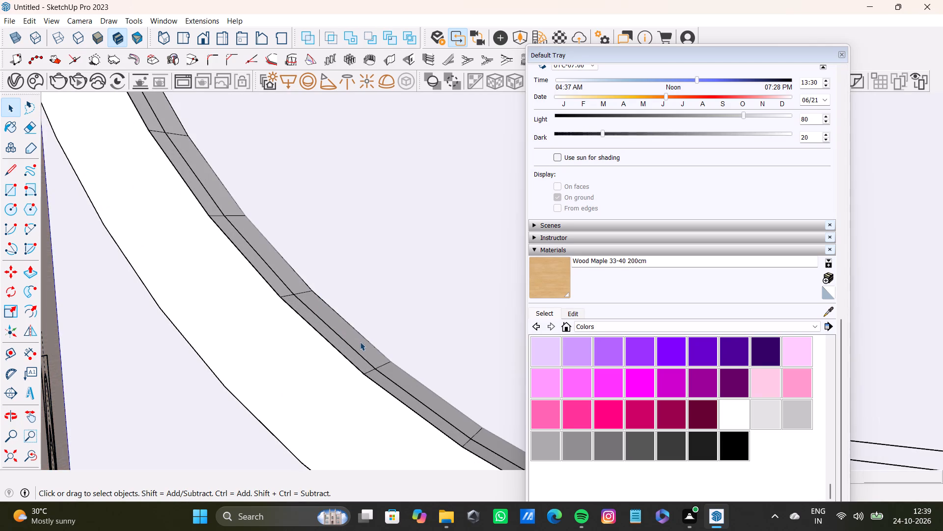
double_click(362, 345)
shift+double_click(354, 364)
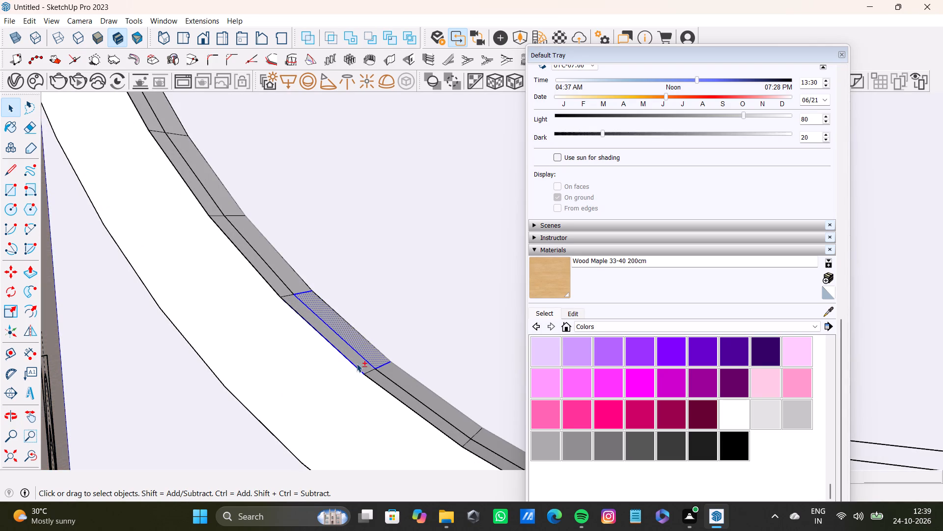
shift+double_click(382, 384)
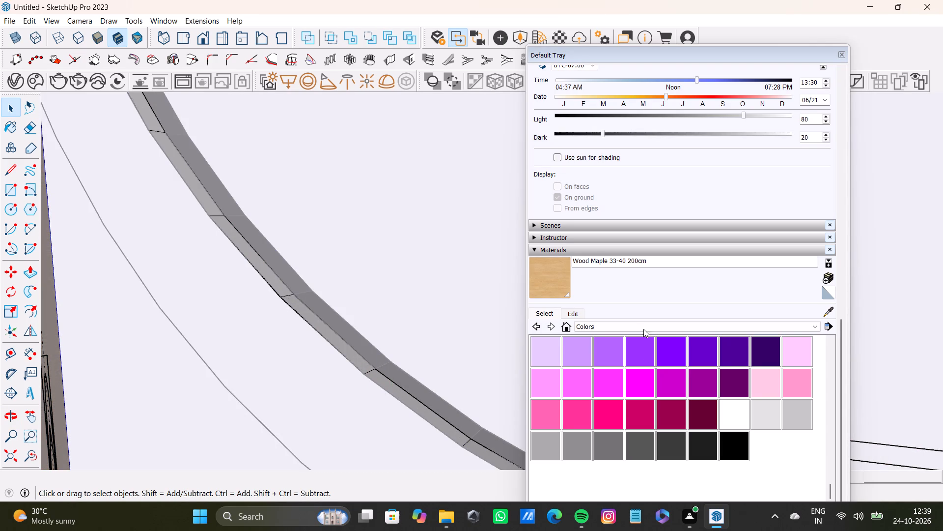
Choose Color F08 from the Colors collection and paint the thin strip along the curved band with it.
shift+click(625, 327)
shift+click(572, 428)
shift+scroll(635, 434, up, 1)
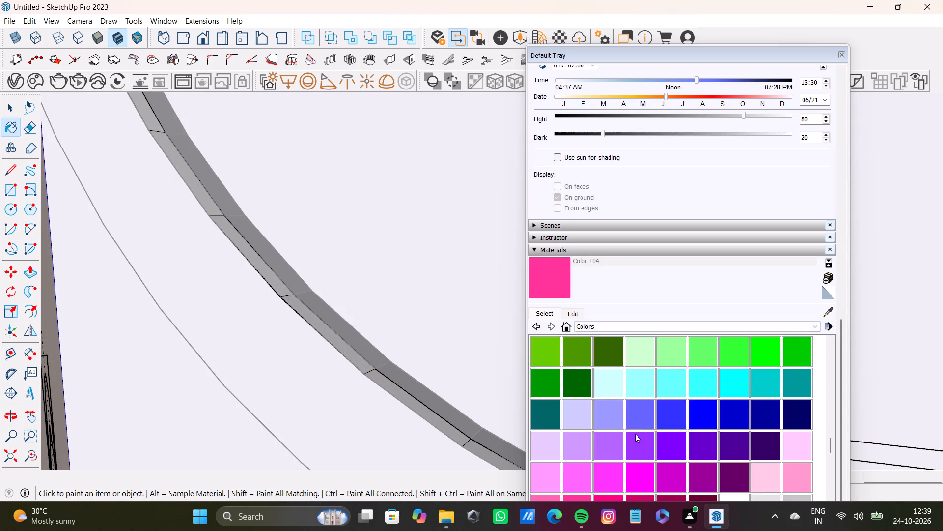
shift+scroll(635, 434, up, 5)
click(667, 413)
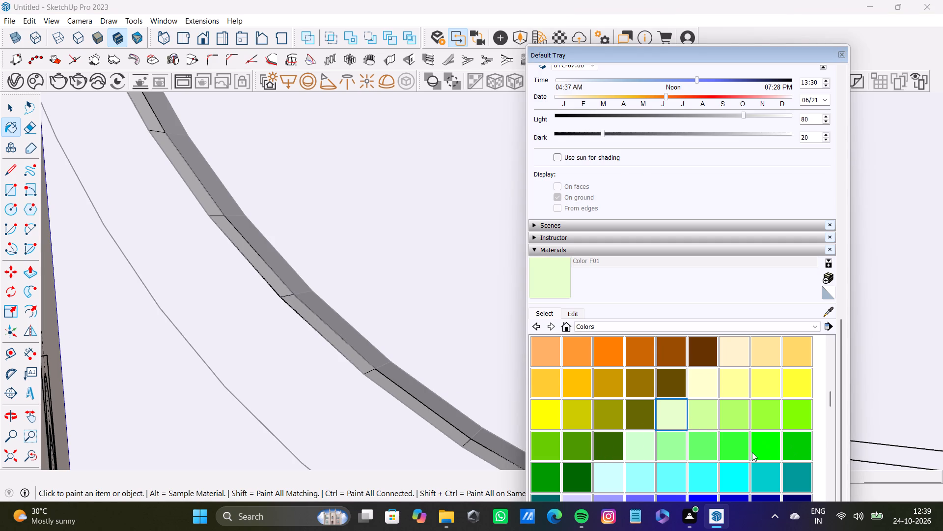
click(605, 442)
key(space)
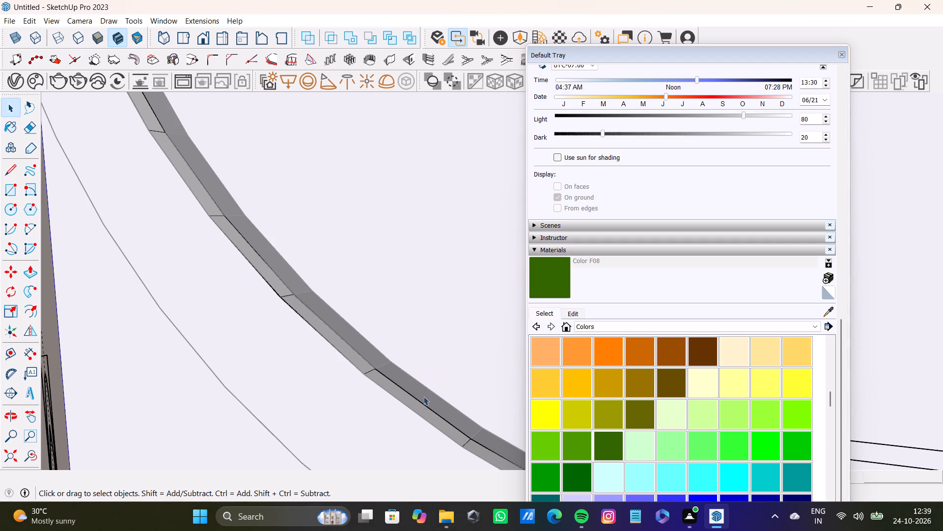
click(535, 274)
click(383, 392)
click(365, 370)
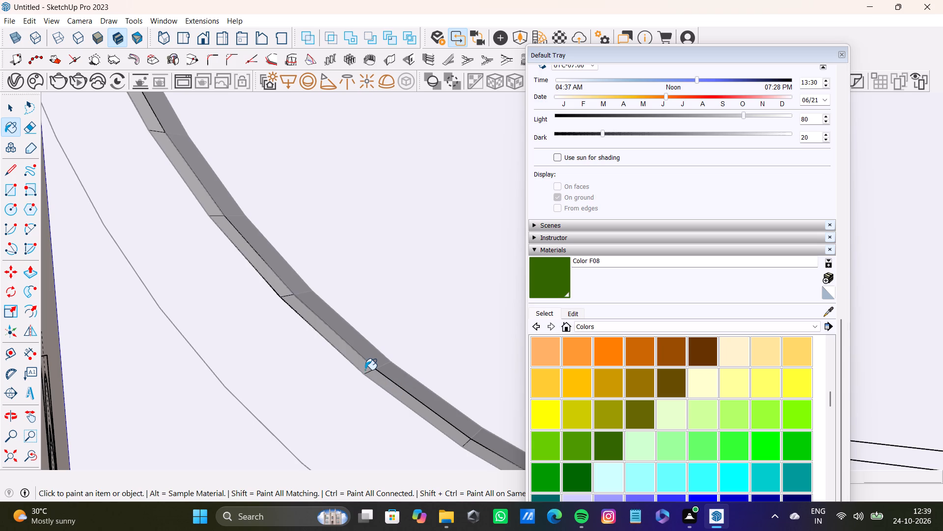
click(402, 382)
click(361, 410)
double_click(360, 408)
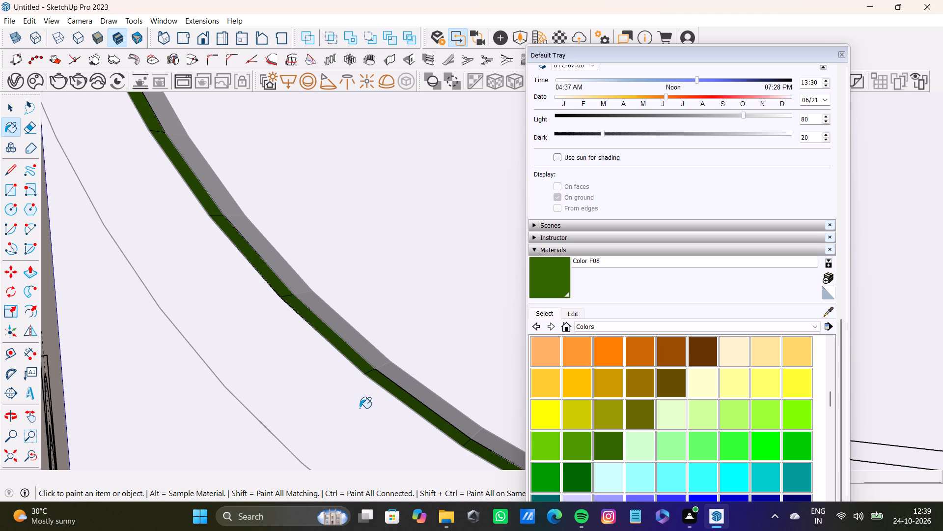
click(360, 408)
key(space)
Leave the strip's group and select the curved band's front face with its bounding edges.
scroll(360, 408, down, 19)
middle_drag(352, 416, 392, 414)
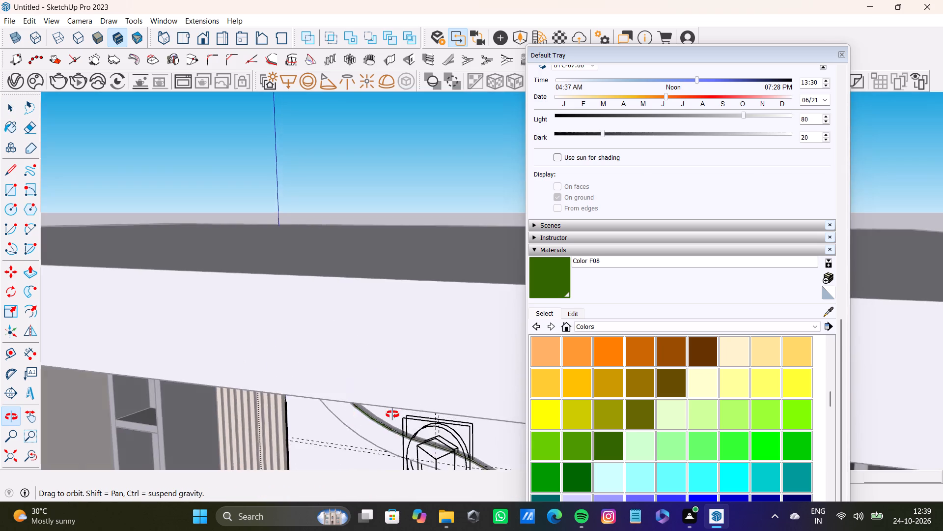
middle_drag(392, 414, 363, 262)
scroll(410, 388, up, 1)
key(space)
scroll(316, 312, down, 12)
click(350, 117)
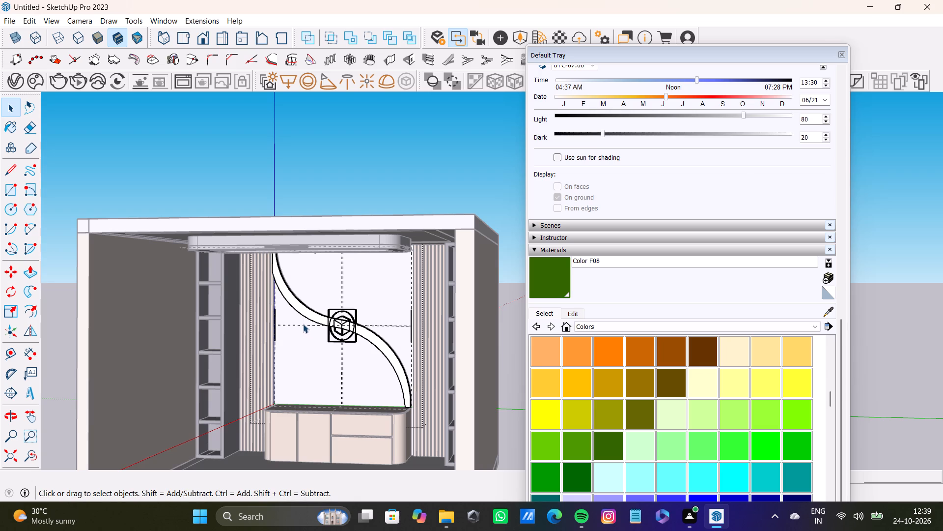
scroll(328, 341, up, 9)
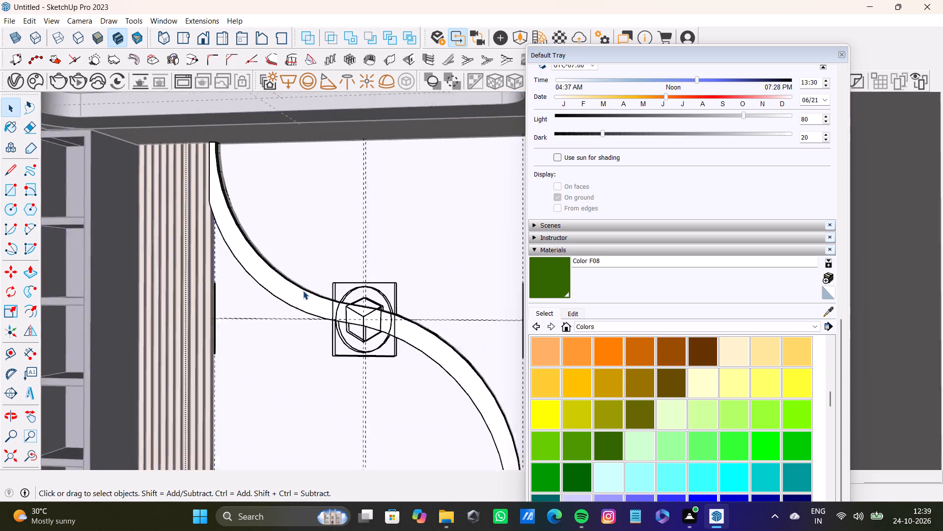
scroll(303, 291, up, 6)
key(space)
double_click(299, 297)
Add three neighbouring grey edge facets along the middle of the band's upper curve to the selection.
scroll(299, 298, down, 5)
middle_drag(290, 305, 262, 324)
shift+scroll(280, 296, up, 12)
shift+middle_drag(306, 265, 250, 296)
shift+scroll(258, 292, up, 7)
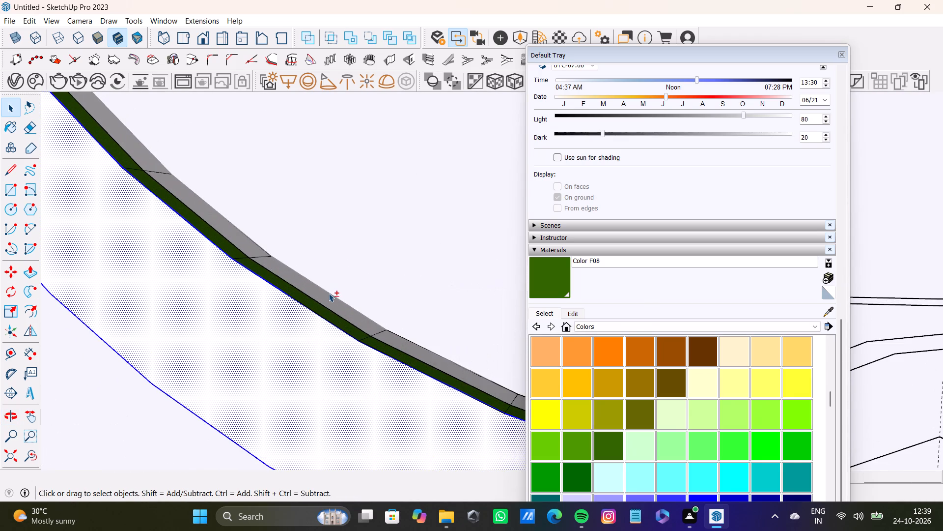
shift+double_click(329, 293)
shift+double_click(231, 227)
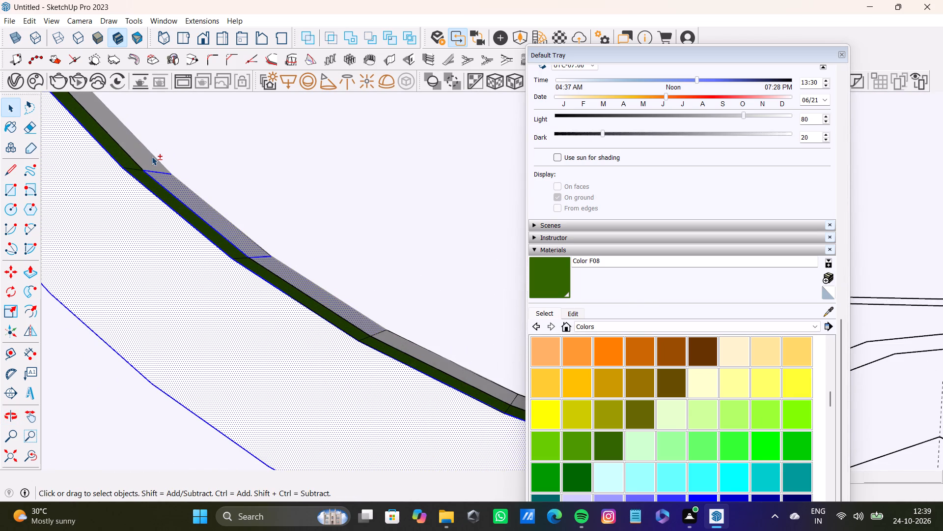
shift+double_click(151, 157)
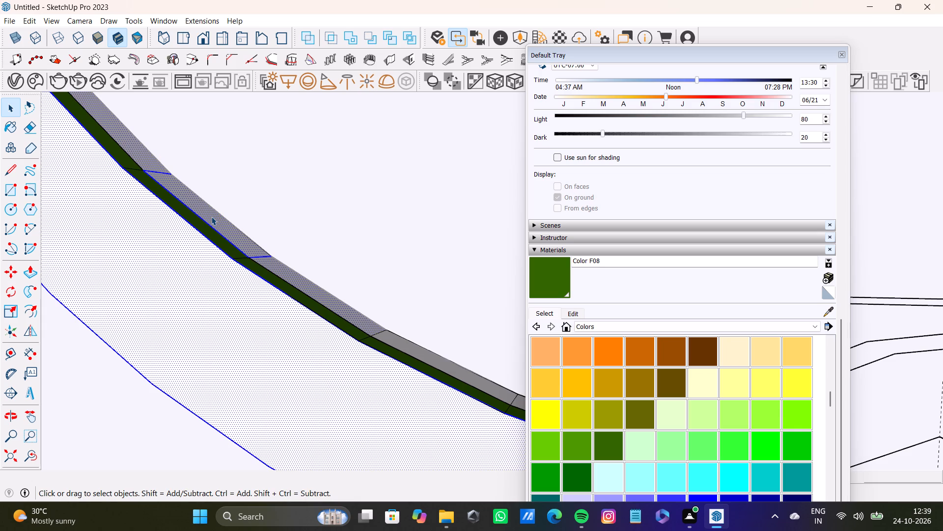
Continue adding the band's grey edge facets to the selection down to the hexagonal ornament at the panel's centre.
scroll(149, 259, down, 8)
shift+middle_drag(256, 292, 242, 292)
shift+scroll(244, 290, up, 5)
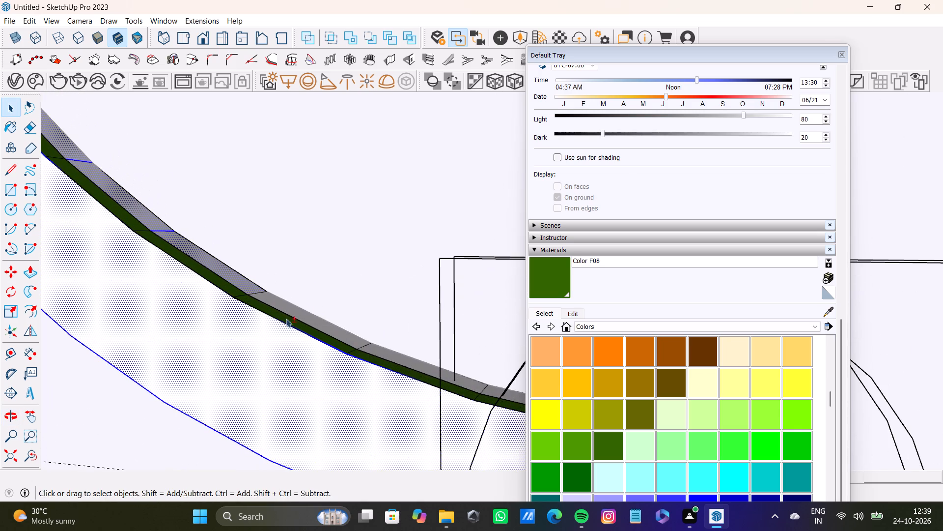
shift+double_click(311, 318)
shift+double_click(416, 362)
shift+scroll(426, 386, down, 4)
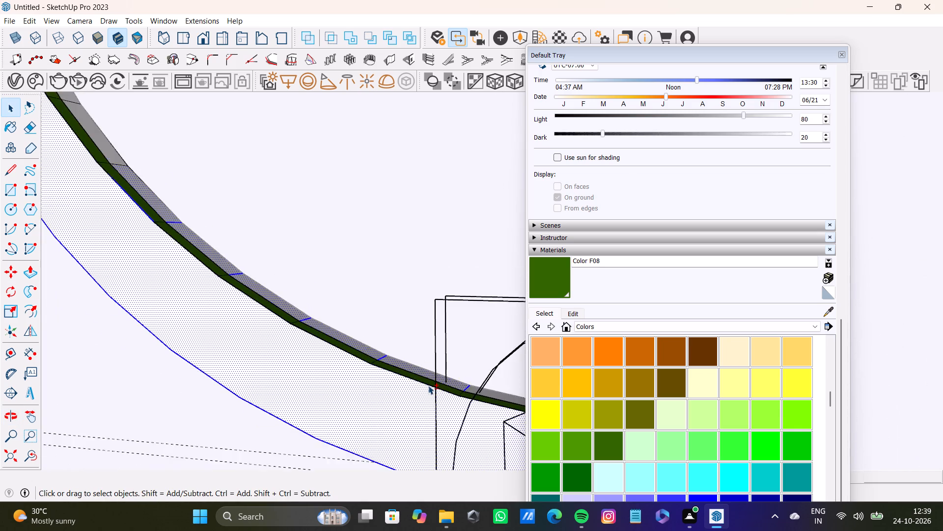
shift+middle_drag(428, 383, 251, 325)
shift+scroll(282, 324, up, 6)
shift+double_click(352, 354)
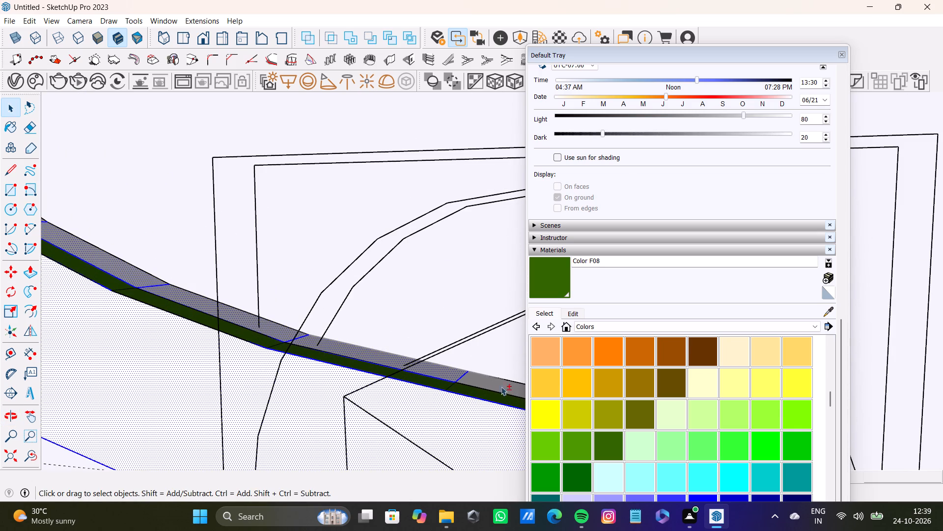
shift+double_click(495, 383)
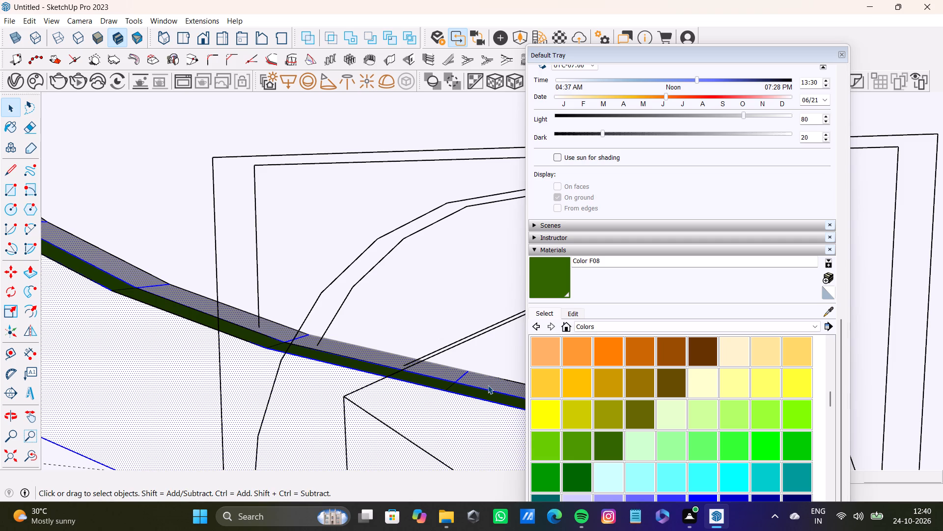
Add the grey edge facets at the top end of the curved band, below the ceiling fixture, to the selection.
scroll(450, 366, down, 16)
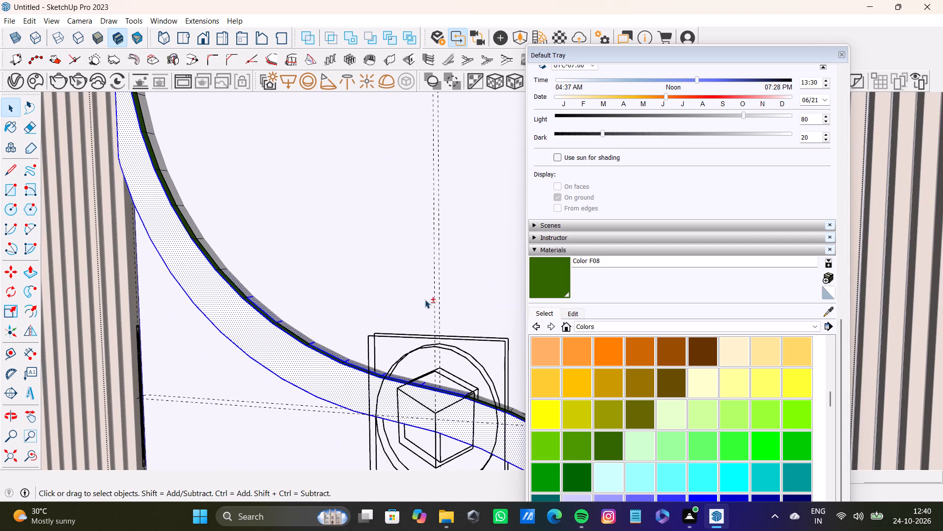
shift+scroll(195, 427, down, 9)
middle_drag(213, 375, 314, 337)
shift+scroll(249, 204, up, 4)
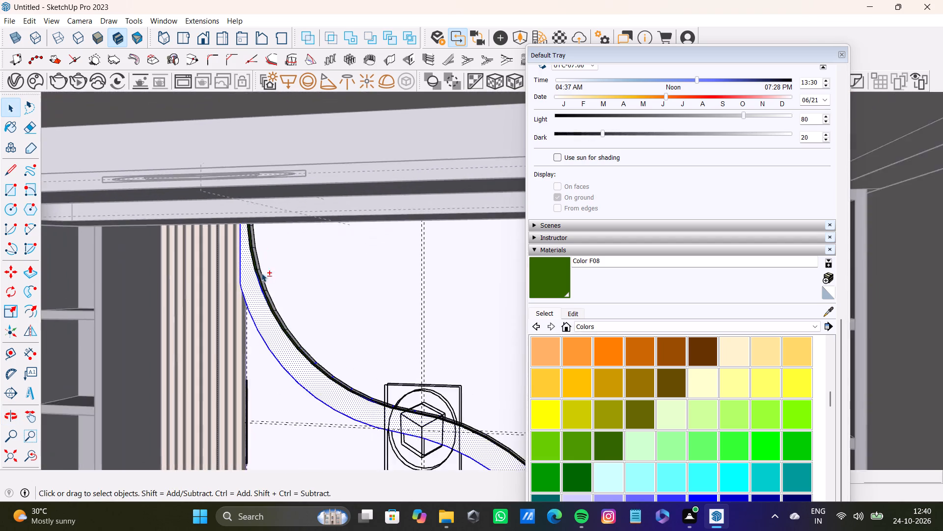
shift+scroll(261, 273, up, 16)
shift+click(248, 158)
shift+click(244, 213)
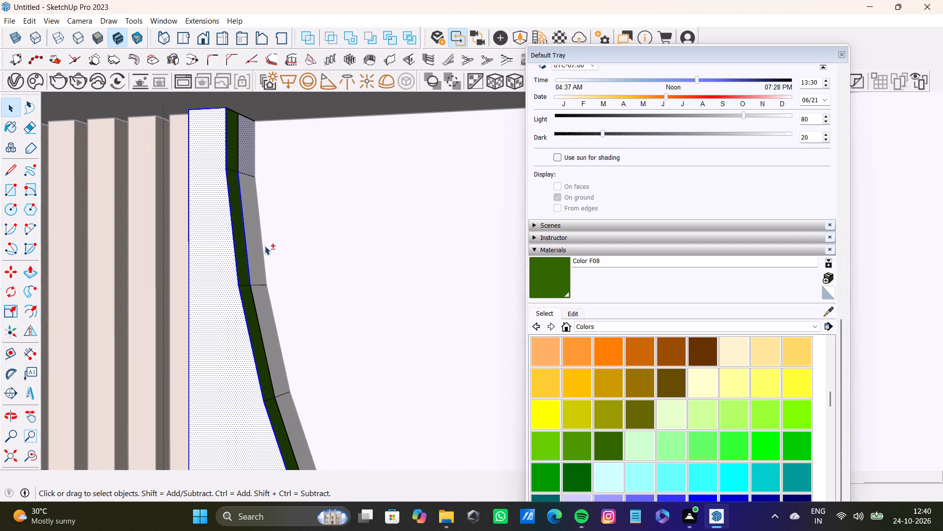
shift+click(258, 275)
shift+click(261, 337)
shift+click(270, 346)
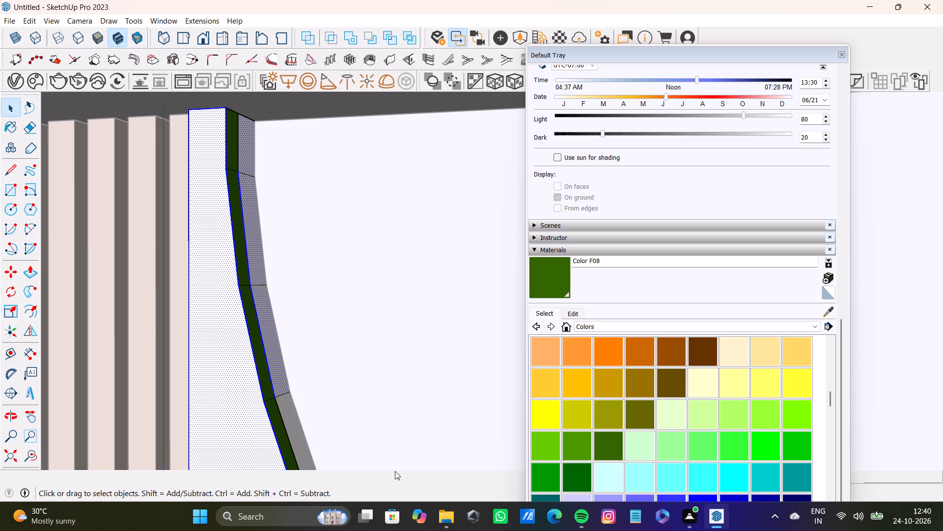
shift+click(296, 441)
Add the remaining grey edge facets of the band's upper curve to the selection, closing the gap between the selected stretches.
shift+scroll(296, 441, down, 5)
shift+middle_drag(296, 437, 262, 278)
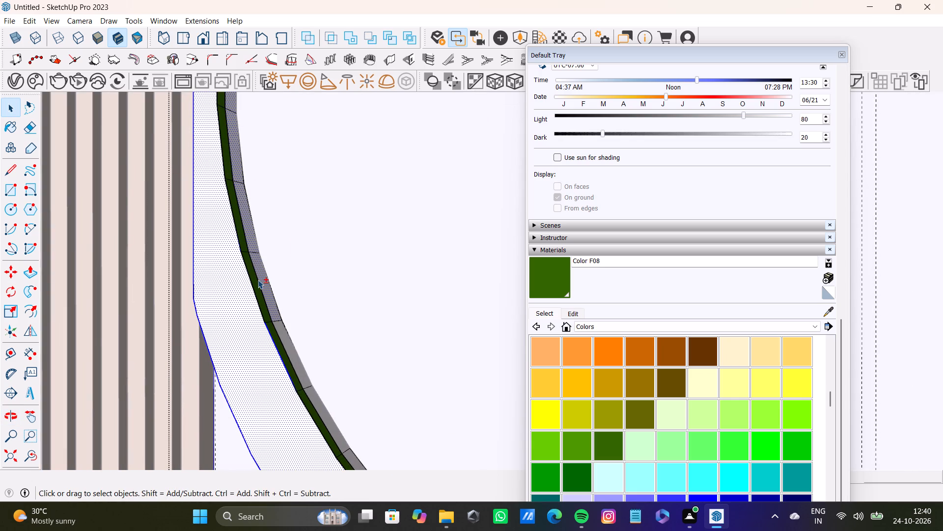
shift+scroll(268, 323, down, 7)
shift+middle_drag(295, 381, 256, 331)
shift+scroll(261, 327, up, 12)
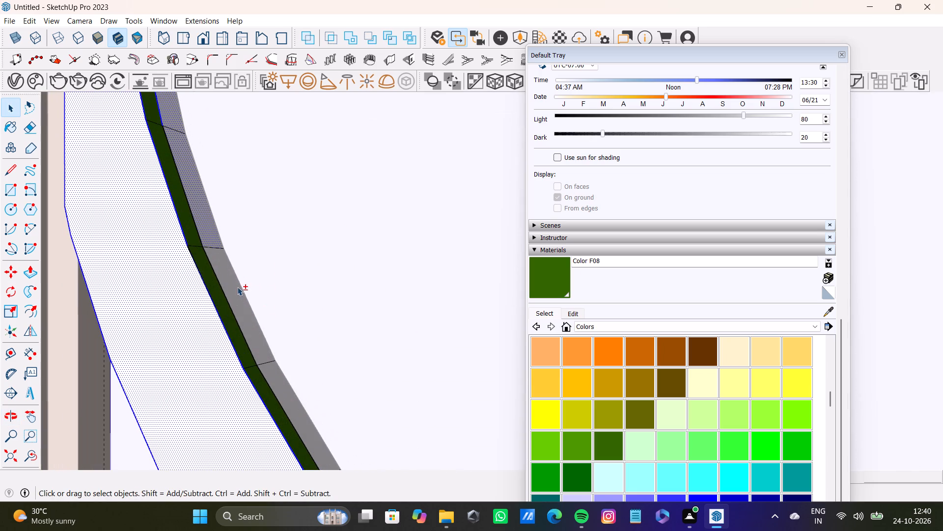
shift+click(237, 287)
shift+click(288, 401)
shift+scroll(288, 401, down, 4)
shift+middle_drag(317, 445, 157, 136)
shift+scroll(303, 294, up, 8)
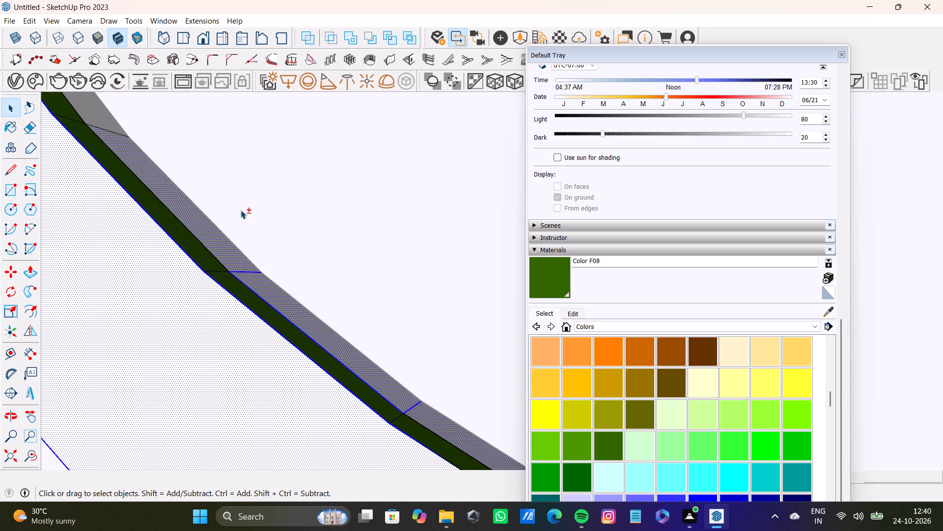
shift+click(109, 121)
Add the grey edge facets at the start of the band's lower curve, just past the hexagonal ornament, to the selection.
shift+scroll(115, 145, down, 9)
shift+middle_drag(228, 259, 63, 165)
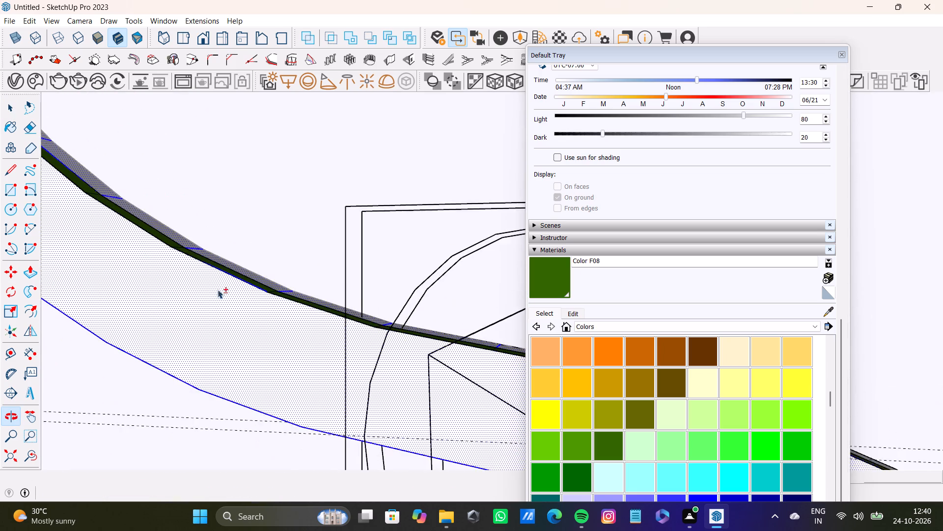
shift+scroll(313, 316, down, 8)
shift+middle_drag(351, 340, 129, 450)
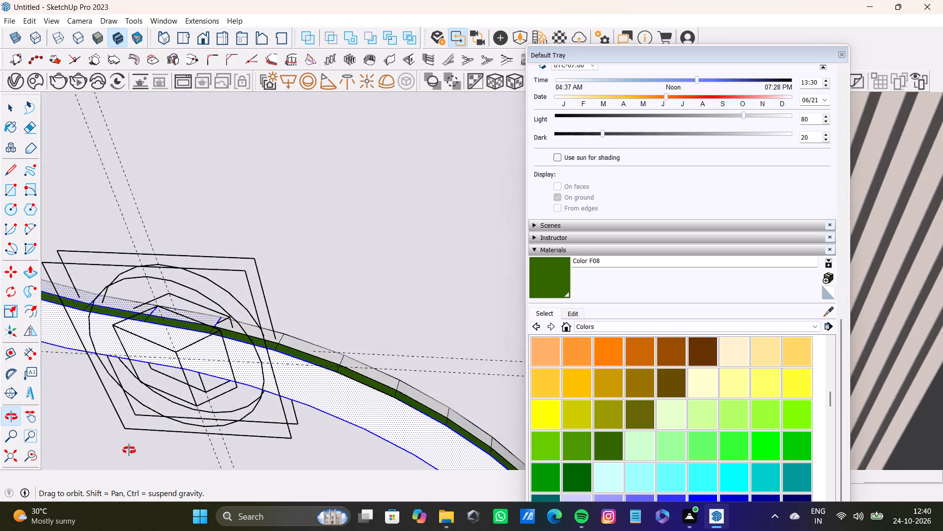
shift+middle_drag(129, 450, 166, 477)
shift+scroll(229, 330, up, 9)
shift+click(269, 390)
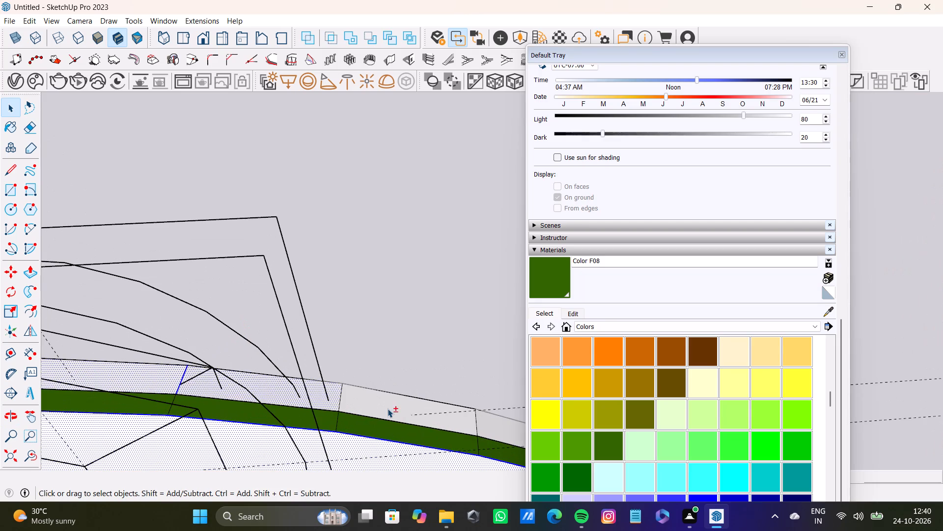
shift+click(388, 409)
shift+scroll(427, 375, down, 2)
shift+middle_drag(427, 382, 192, 283)
shift+scroll(277, 315, up, 3)
shift+click(312, 343)
shift+click(394, 369)
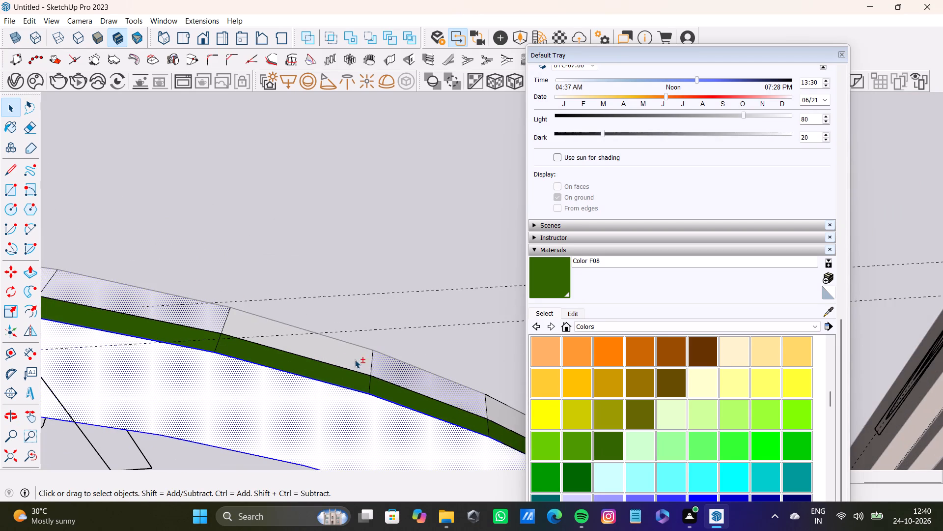
shift+click(340, 355)
Extend the selection along the grey edge facets through the middle of the band's lower curve.
shift+scroll(384, 377, down, 3)
shift+middle_drag(384, 377, 194, 333)
shift+scroll(277, 360, up, 3)
shift+click(337, 382)
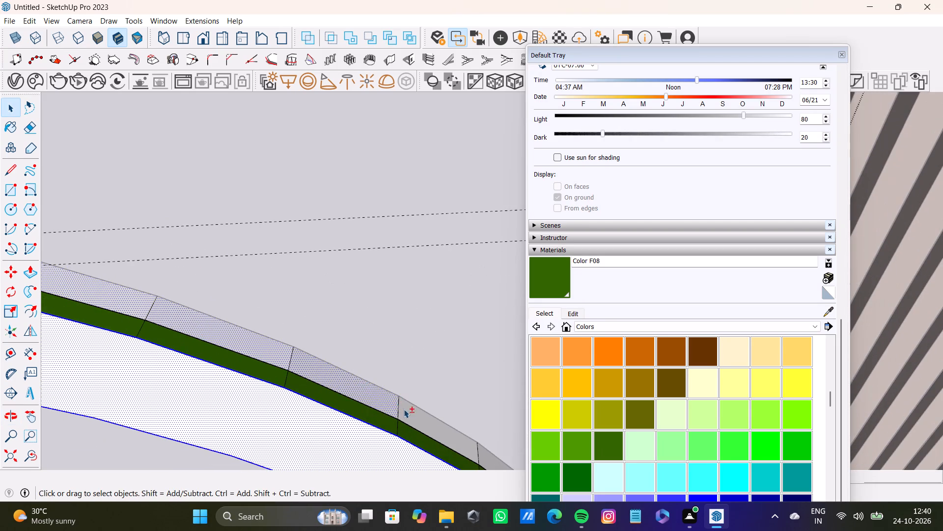
shift+click(404, 409)
shift+middle_drag(421, 414, 77, 244)
shift+scroll(160, 302, up, 4)
shift+click(187, 317)
shift+click(290, 382)
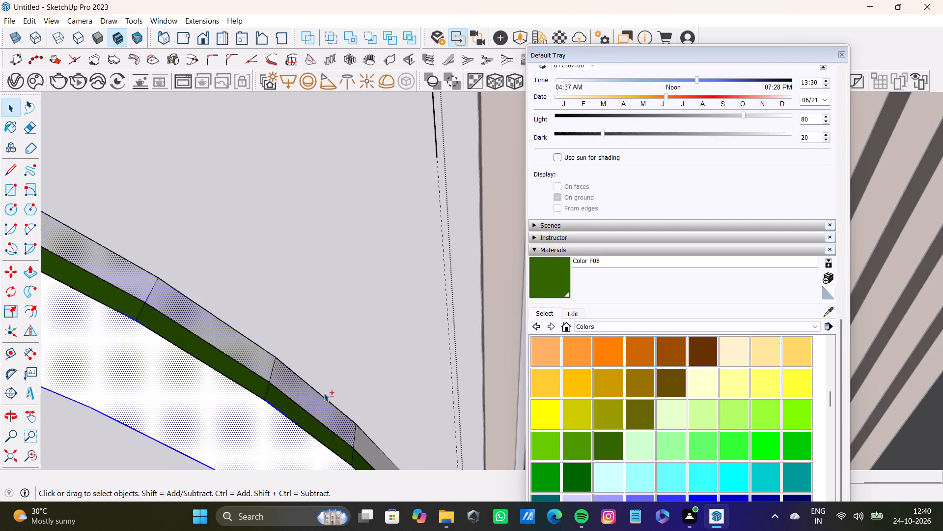
Add the remaining grey edge facets of the band's lower curve, down to its bottom end, to the selection.
shift+middle_drag(324, 393, 73, 196)
shift+scroll(130, 244, up, 3)
shift+click(133, 289)
shift+click(201, 326)
shift+click(233, 376)
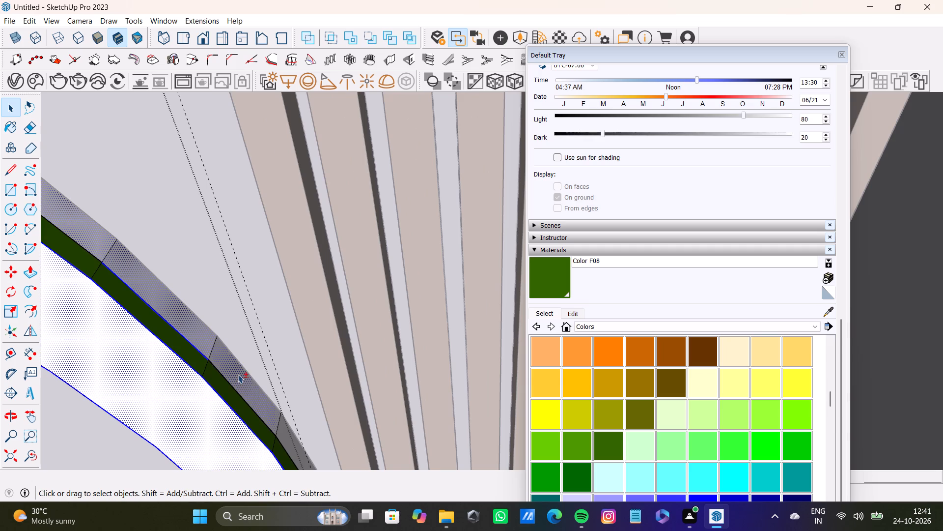
shift+middle_drag(254, 373, 205, 270)
shift+scroll(277, 367, up, 4)
shift+click(263, 382)
shift+scroll(278, 410, down, 3)
shift+middle_drag(278, 410, 180, 211)
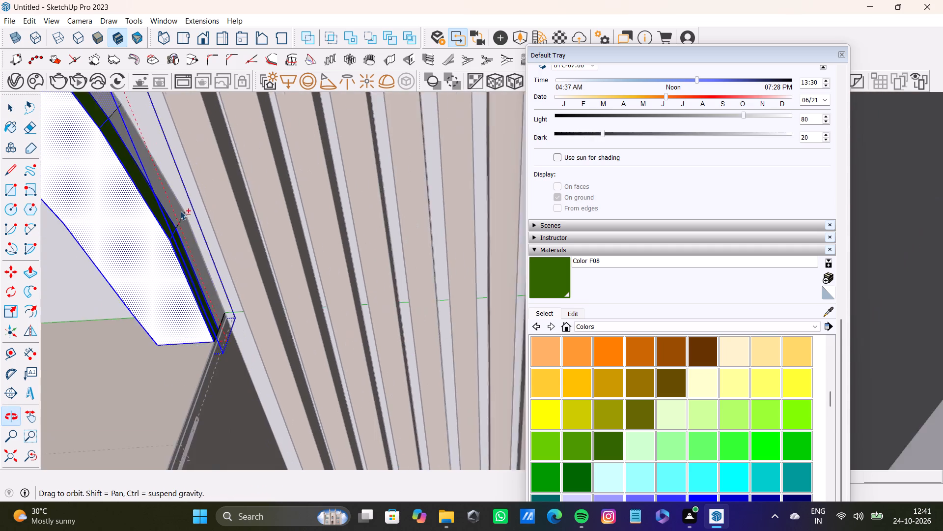
shift+middle_drag(180, 211, 181, 214)
shift+scroll(174, 241, up, 7)
shift+click(218, 282)
shift+click(156, 146)
shift+scroll(156, 192, down, 4)
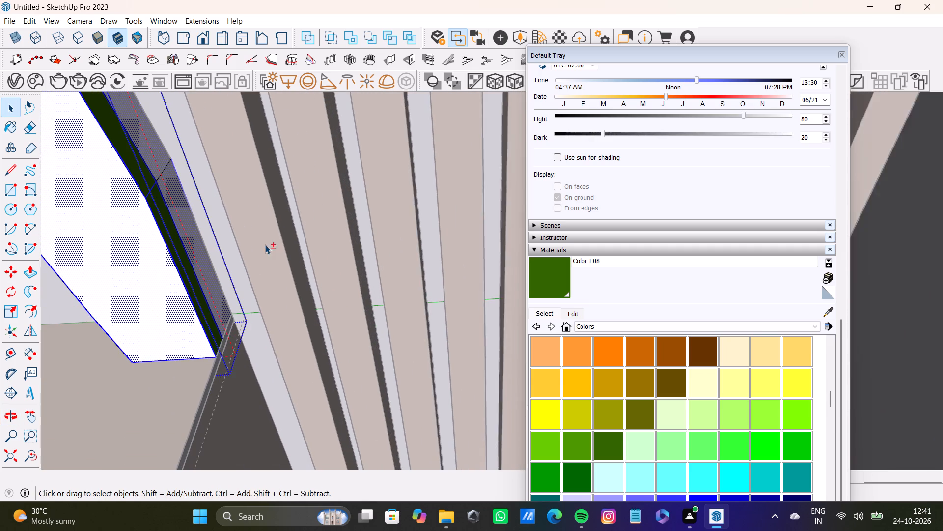
Paint the selected facets and faces of the curved band with Color F08 and clear the selection.
shift+click(545, 272)
shift+click(179, 228)
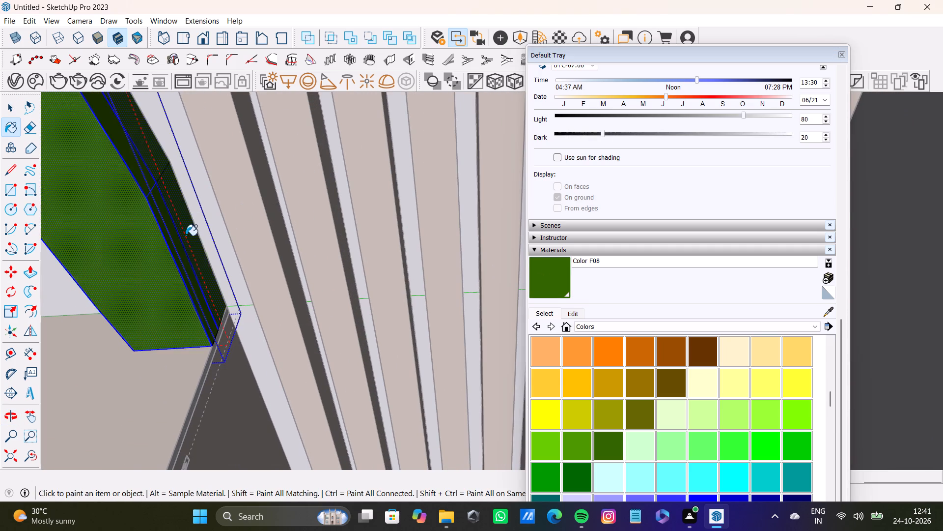
shift+scroll(186, 237, down, 8)
click(35, 458)
scroll(105, 362, down, 5)
click(8, 457)
middle_drag(198, 312, 121, 166)
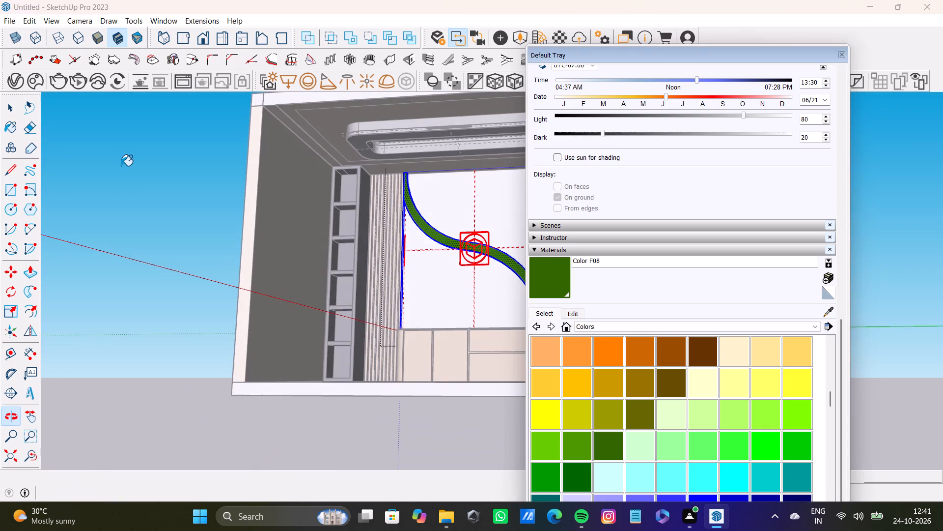
key(space)
click(129, 164)
Select the white back panel faces on both sides of the curved band and paint them with Color F01.
scroll(469, 233, up, 4)
shift+middle_drag(444, 231, 350, 238)
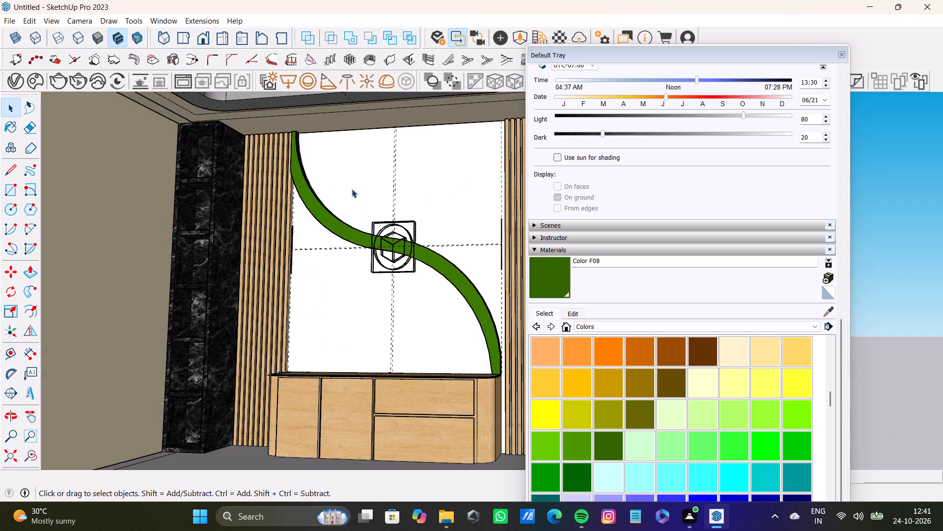
double_click(351, 183)
shift+double_click(356, 289)
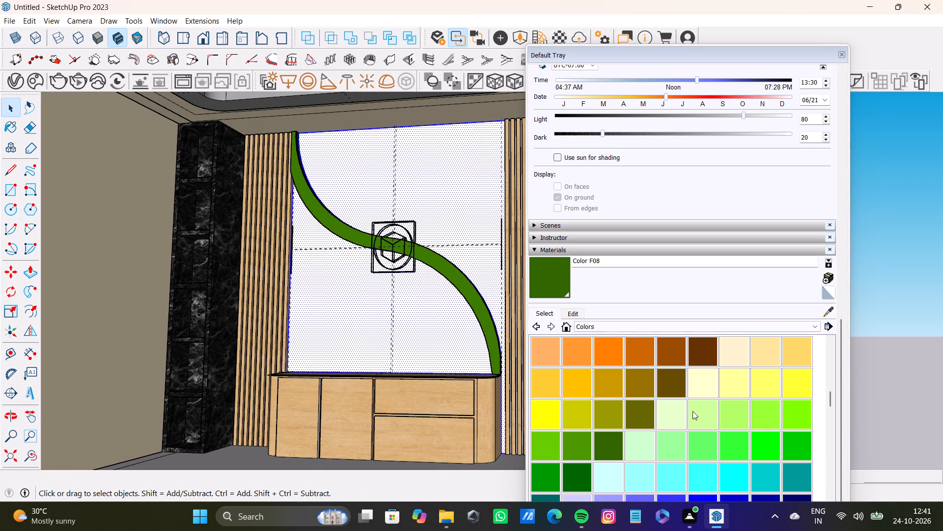
shift+click(663, 419)
shift+click(445, 211)
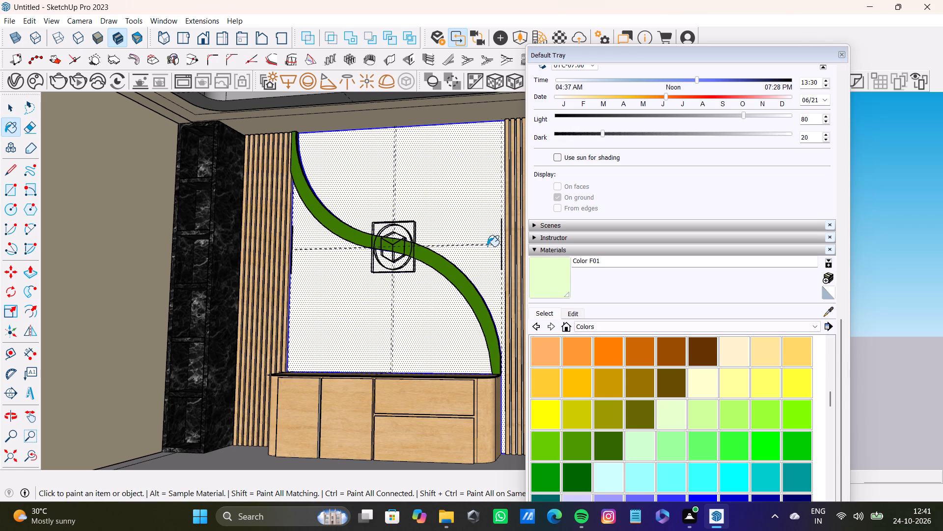
shift+click(480, 236)
shift+click(679, 416)
shift+click(447, 255)
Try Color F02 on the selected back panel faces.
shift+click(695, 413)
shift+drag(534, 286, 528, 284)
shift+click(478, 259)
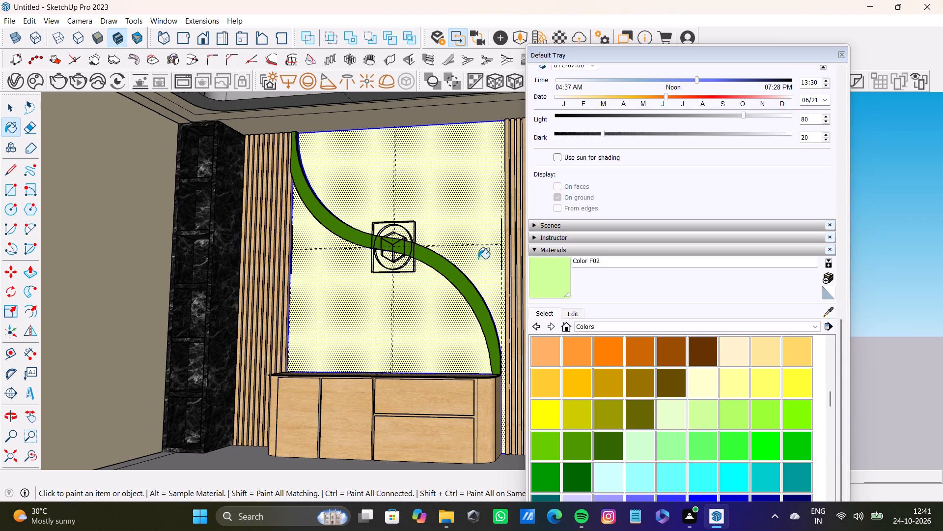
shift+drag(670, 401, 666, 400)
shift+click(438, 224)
Reapply Color F01 to the back panel faces and clear the selection.
click(663, 413)
click(451, 197)
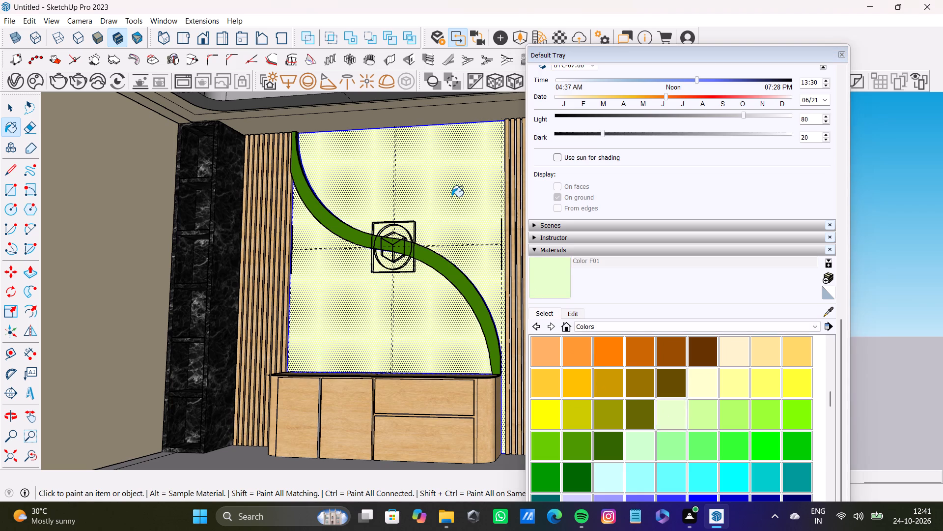
scroll(419, 238, down, 9)
middle_drag(409, 264, 472, 283)
key(space)
click(395, 128)
Select the room's floor face together with its surrounding border and the front edge of the floor slab.
scroll(357, 232, up, 4)
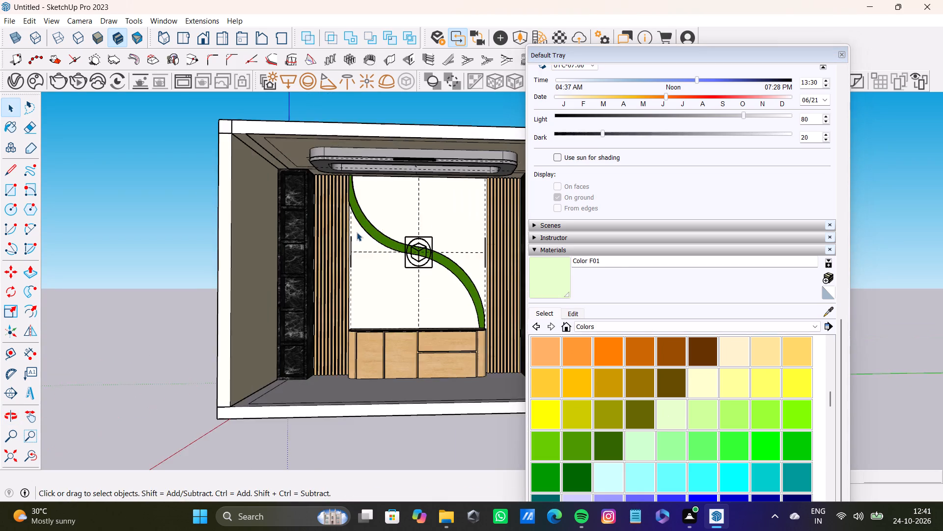
middle_drag(356, 250, 302, 230)
double_click(302, 284)
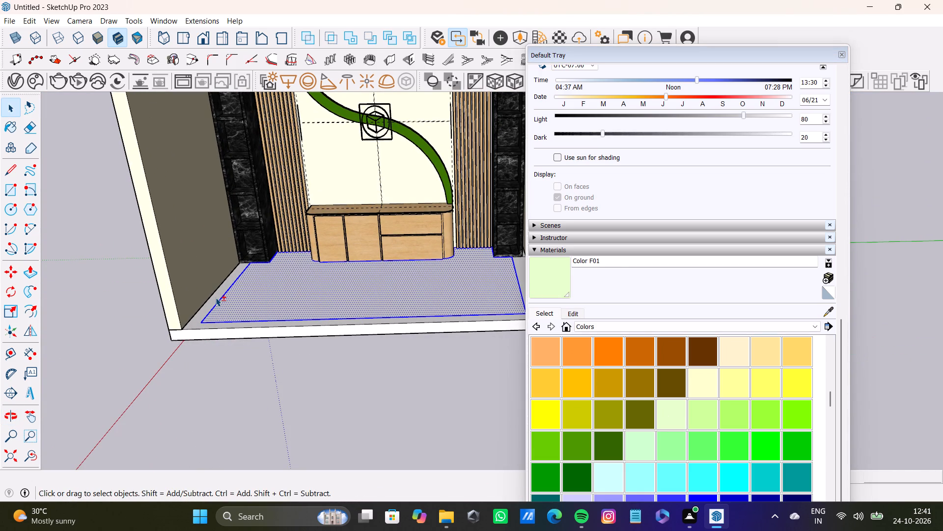
shift+double_click(216, 297)
shift+scroll(315, 269, down, 5)
shift+middle_drag(343, 297, 347, 305)
shift+click(459, 310)
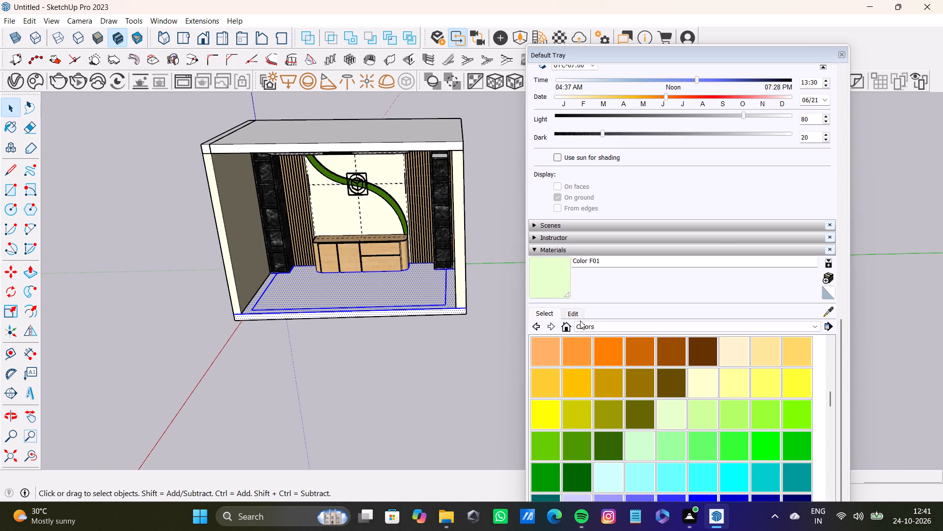
Show the Tile collection in the Materials library.
shift+click(606, 326)
shift+scroll(622, 394, down, 2)
shift+click(620, 394)
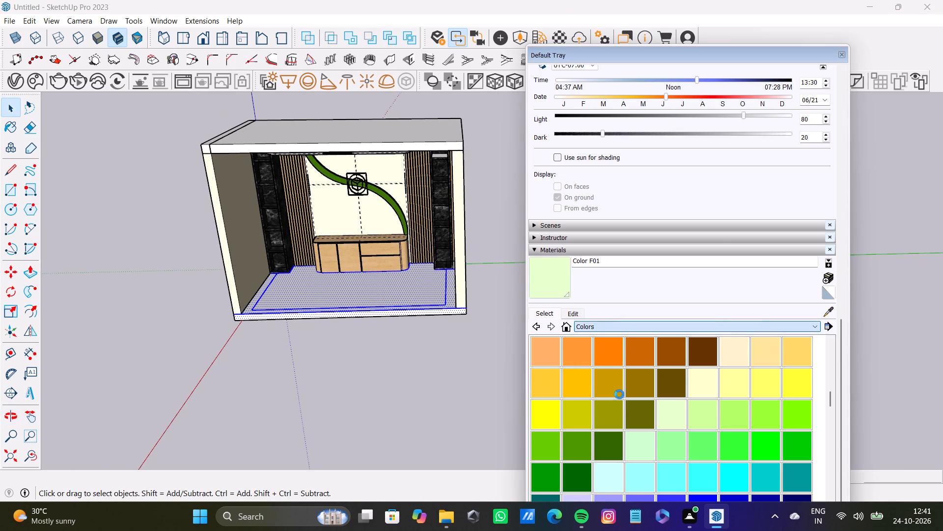
Switch to the Chaos Cosmos Browser and look through the online Tiles materials for a floor finish.
shift+click(34, 86)
click(153, 123)
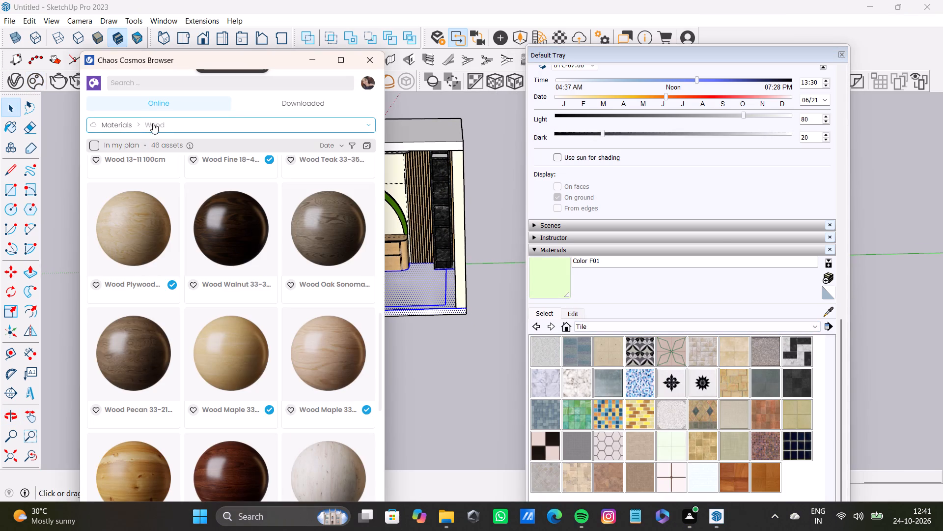
click(140, 301)
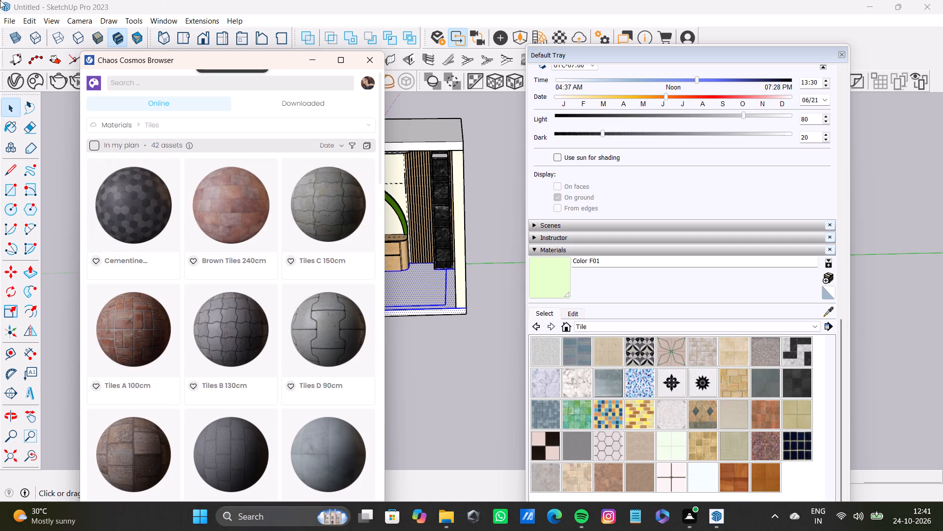
scroll(206, 530, down, 11)
scroll(137, 358, down, 14)
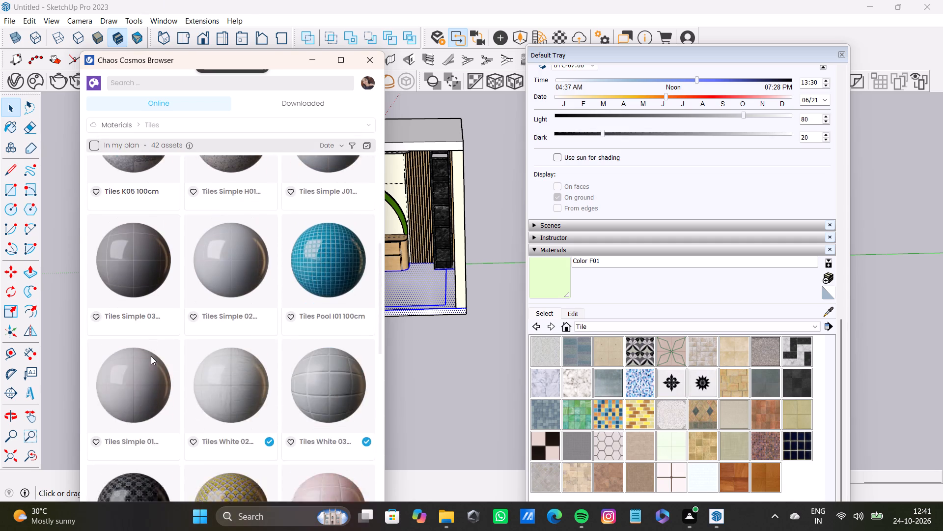
scroll(151, 356, down, 13)
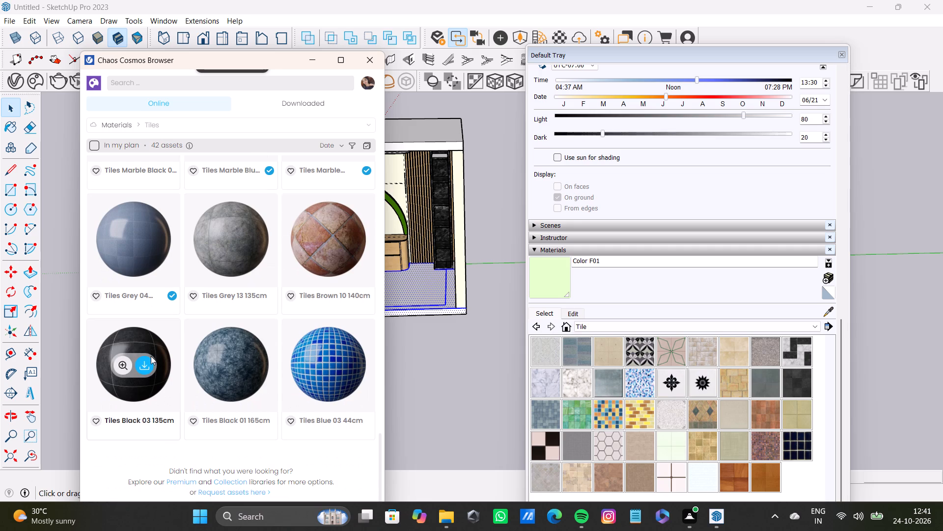
scroll(151, 356, down, 3)
scroll(231, 418, up, 9)
scroll(231, 414, down, 2)
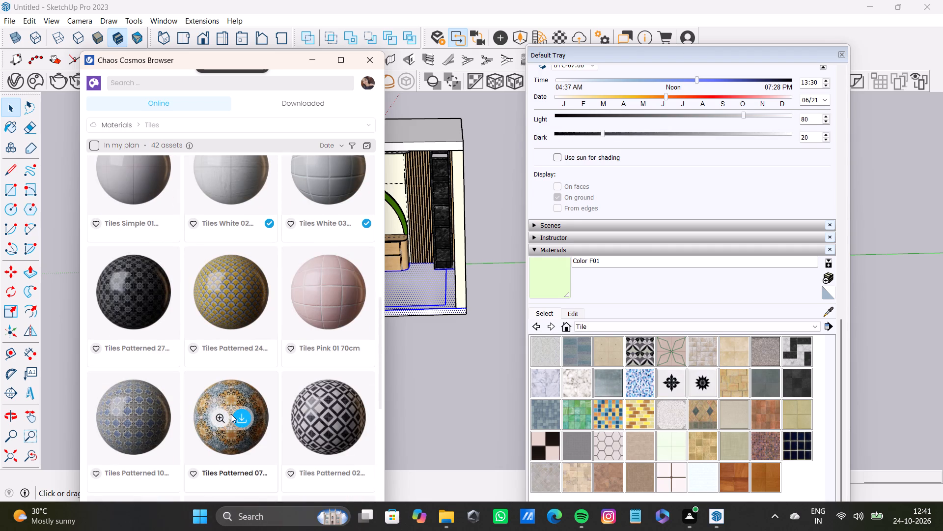
scroll(231, 414, down, 2)
scroll(231, 414, up, 9)
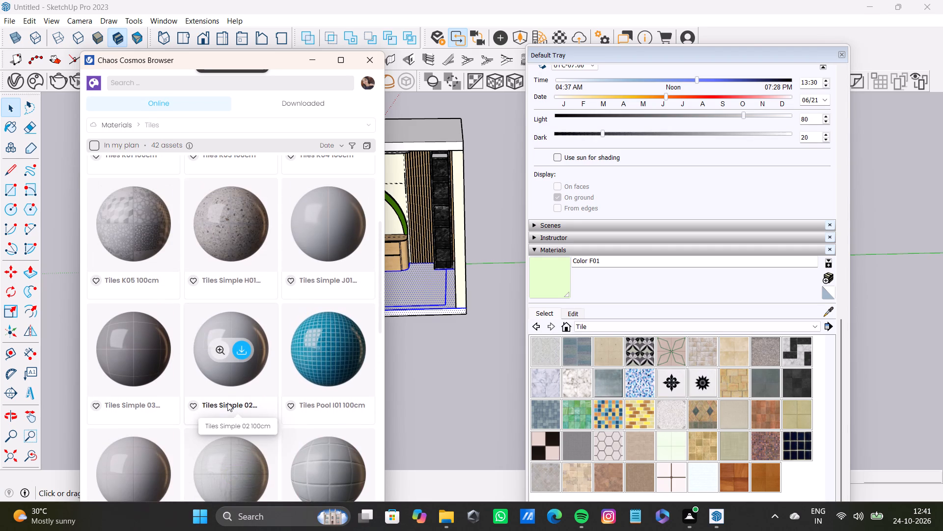
scroll(227, 403, up, 4)
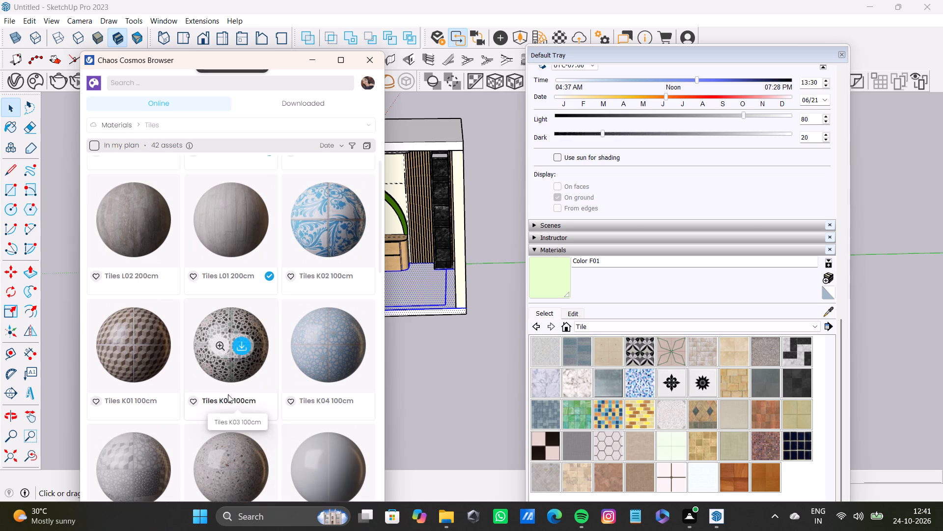
Download the Tiles Simple J01 100cm material and import it into the scene from the downloaded assets.
click(338, 470)
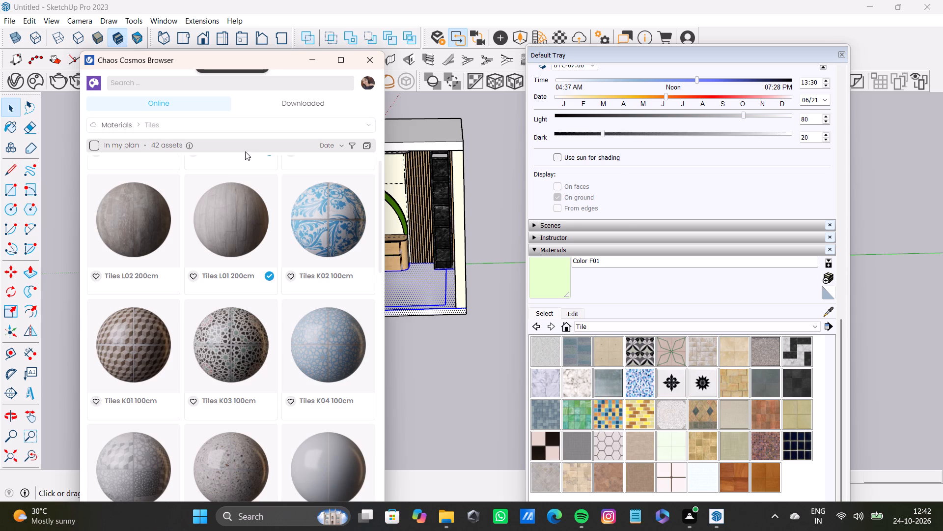
click(295, 107)
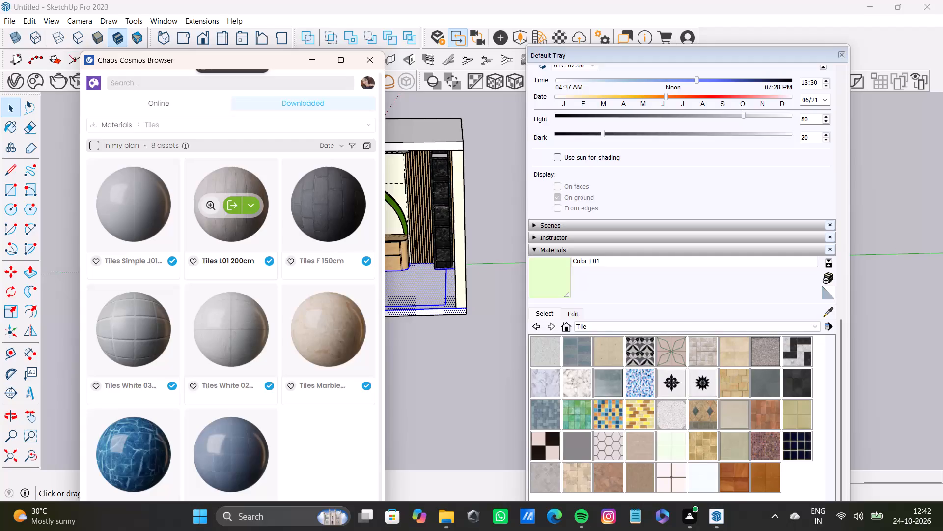
click(136, 203)
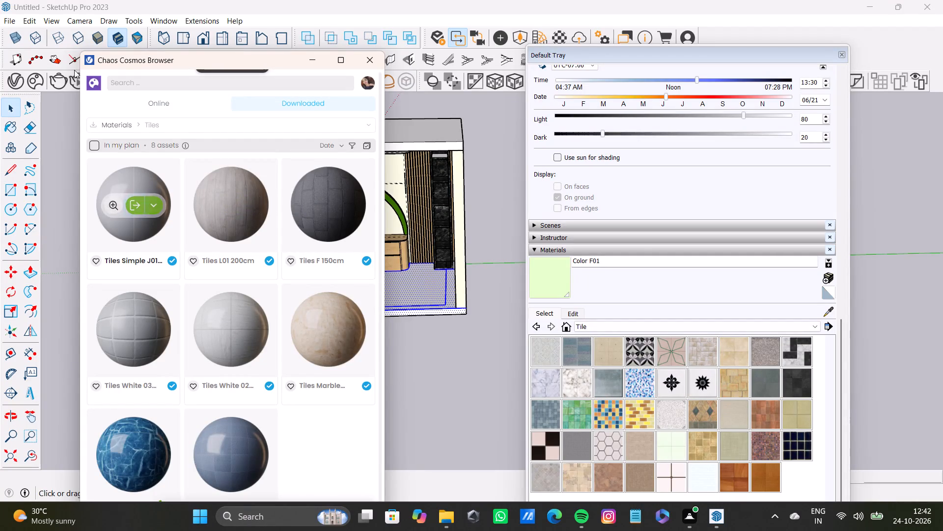
Apply Tiles Simple J01 100cm to the selected floor faces in the V-Ray Asset Editor, then close the asset windows and deselect.
click(18, 82)
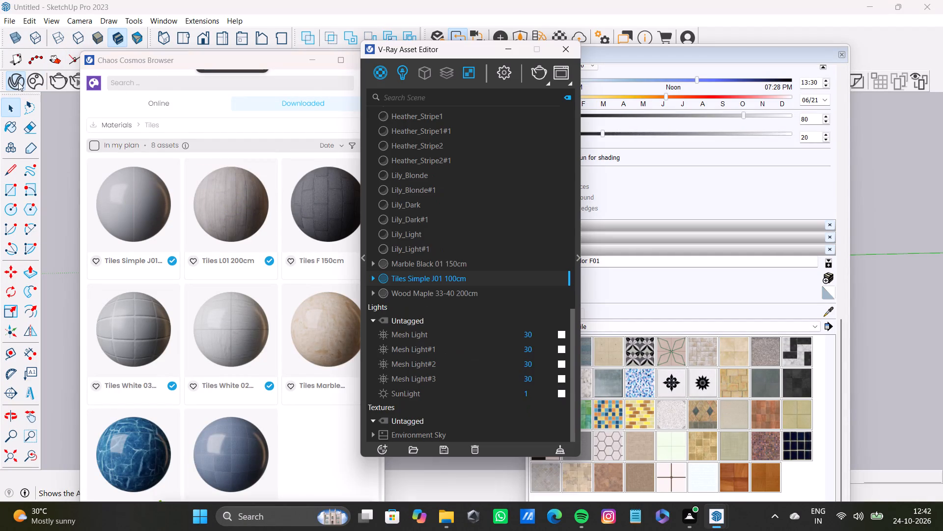
right_click(407, 279)
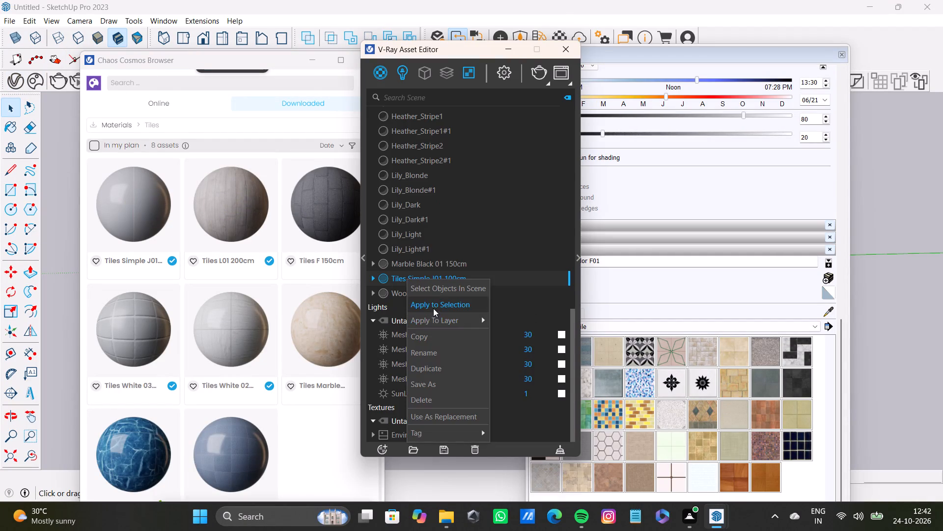
click(433, 308)
click(561, 48)
click(361, 57)
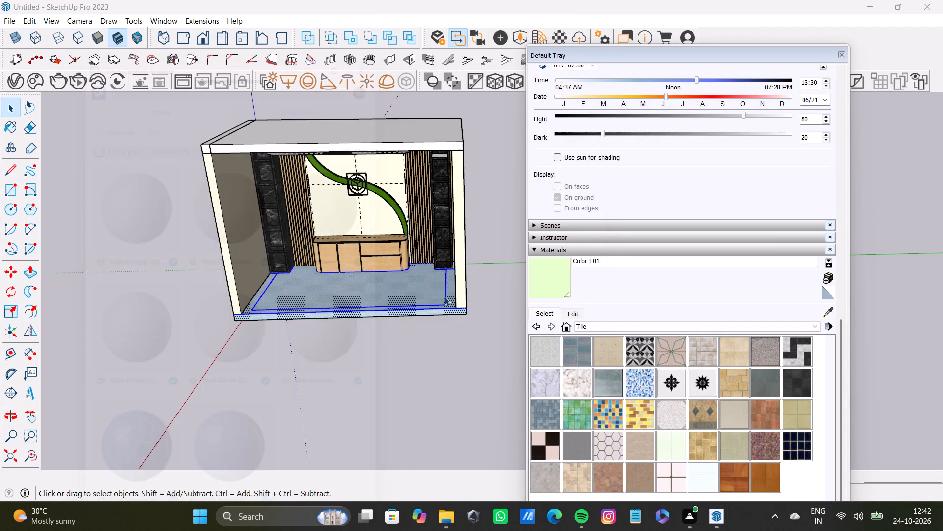
click(496, 262)
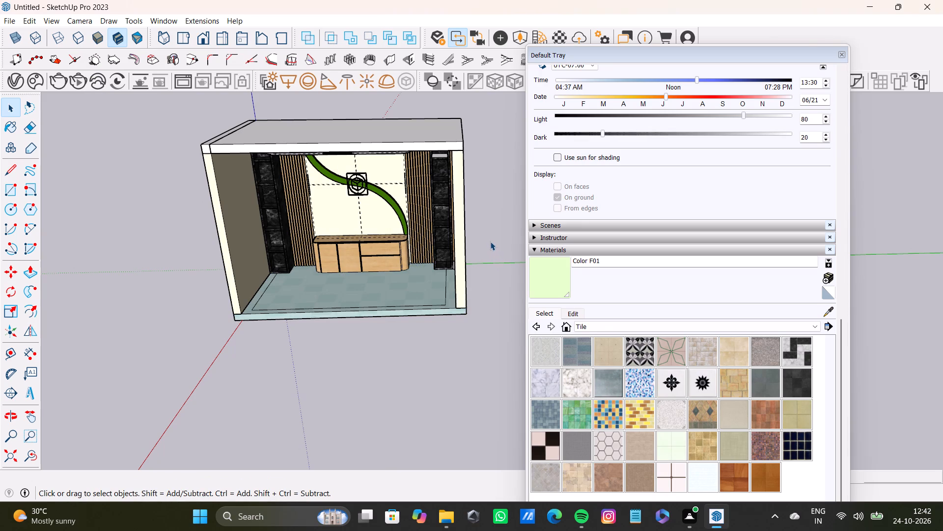
Examine the room from the front and the ceiling corner above the black marble column and wood slats.
key(space)
scroll(415, 246, down, 4)
shift+middle_drag(410, 259, 397, 248)
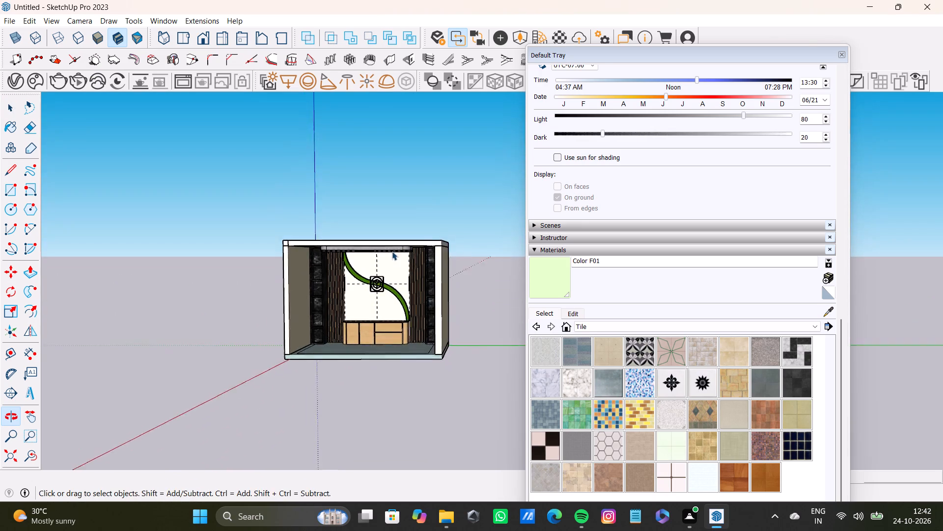
scroll(393, 253, up, 8)
middle_drag(409, 335, 406, 296)
shift+scroll(221, 236, up, 4)
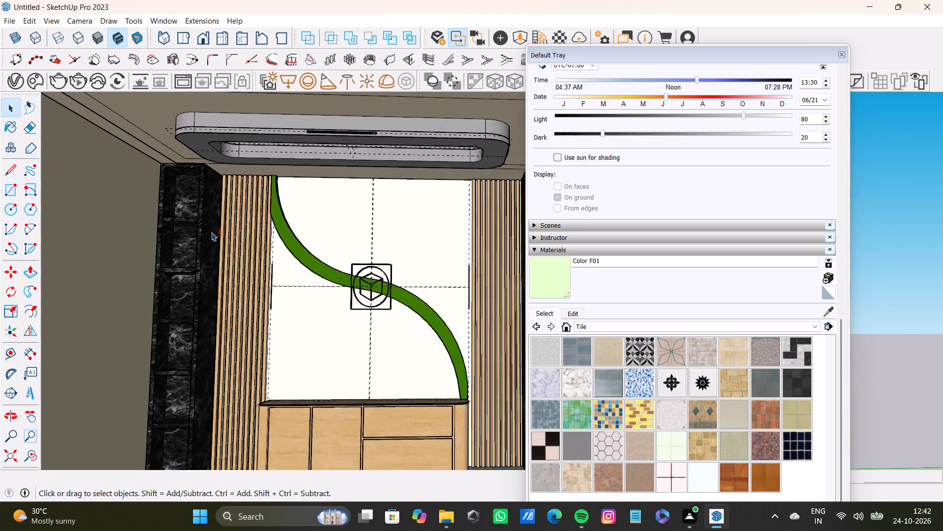
shift+scroll(211, 232, up, 6)
shift+middle_drag(194, 219, 363, 356)
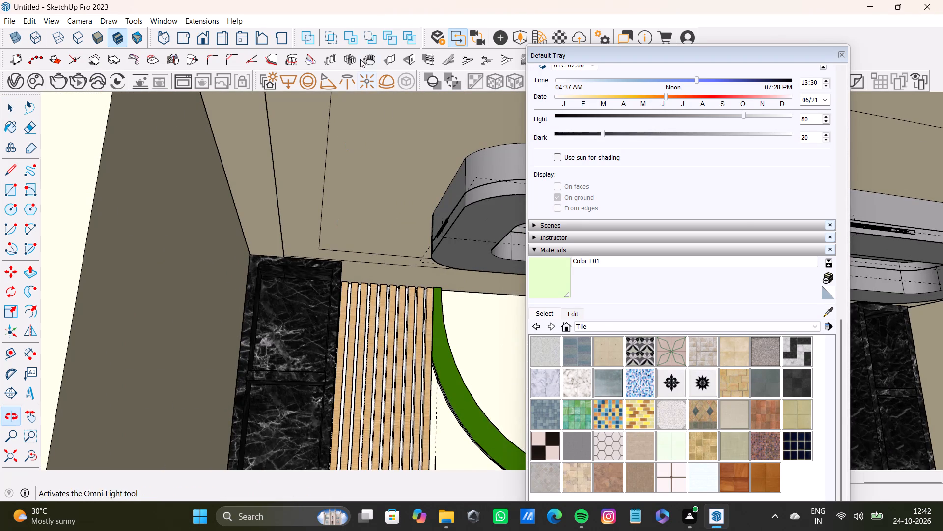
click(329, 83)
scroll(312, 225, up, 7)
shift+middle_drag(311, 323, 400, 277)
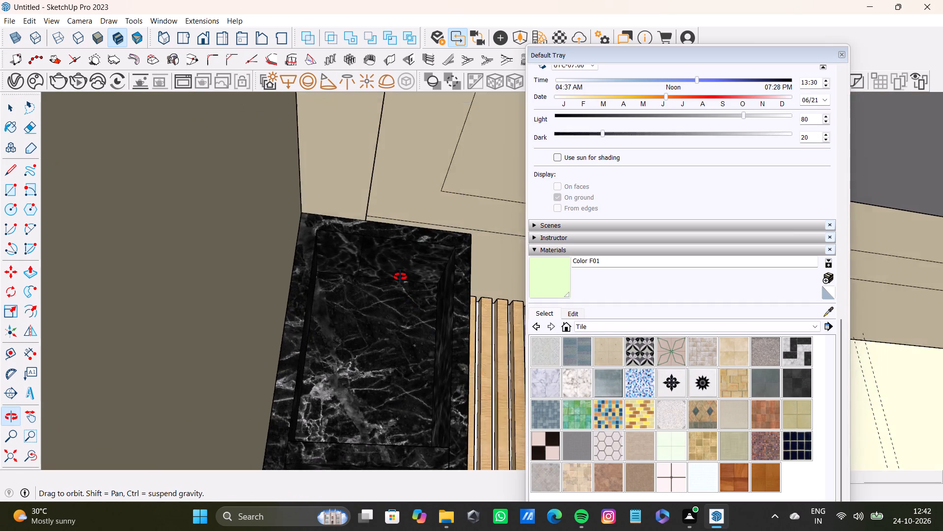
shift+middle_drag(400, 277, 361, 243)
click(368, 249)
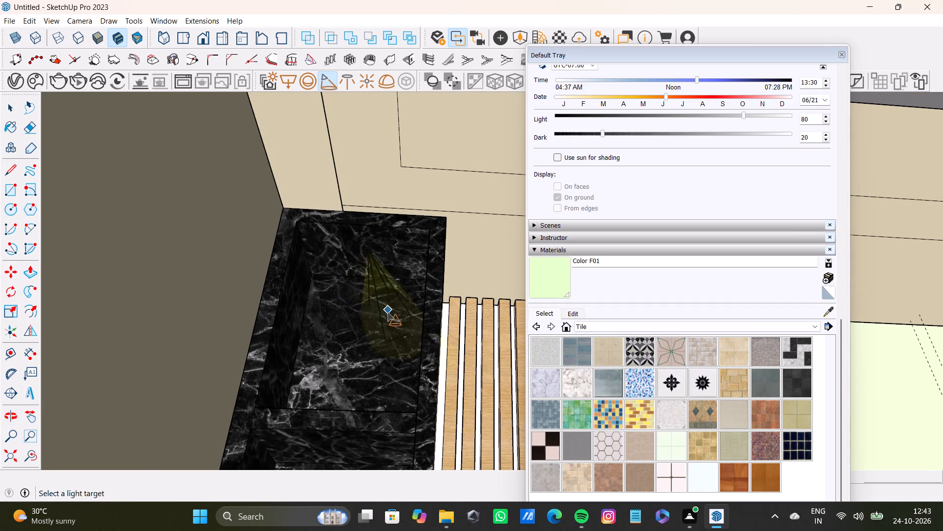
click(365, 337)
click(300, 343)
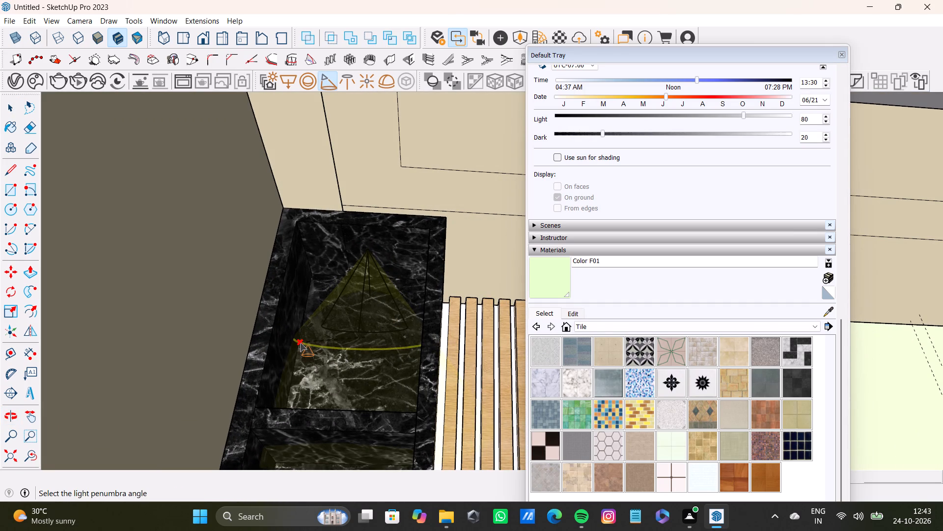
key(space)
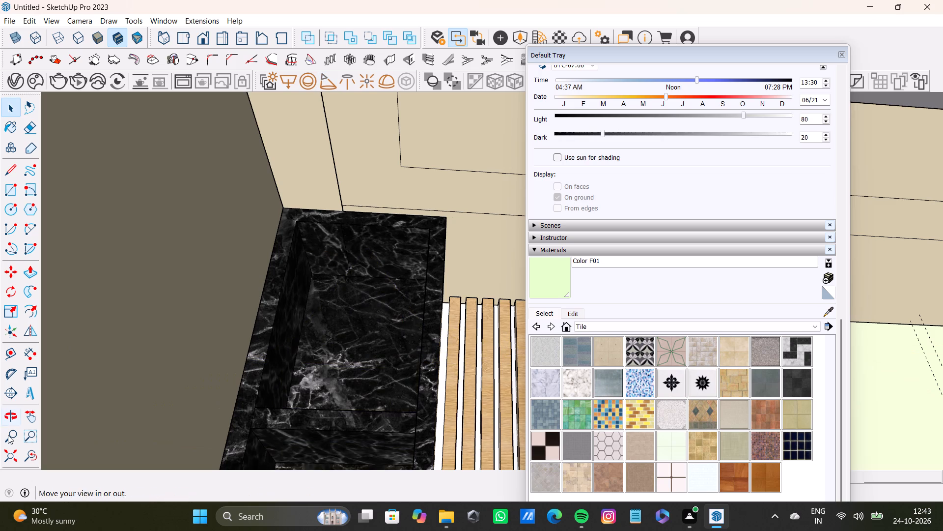
Place a V-Ray spot light aimed downward in the top niche of the left black marble column.
click(12, 454)
shift+middle_drag(394, 298, 256, 263)
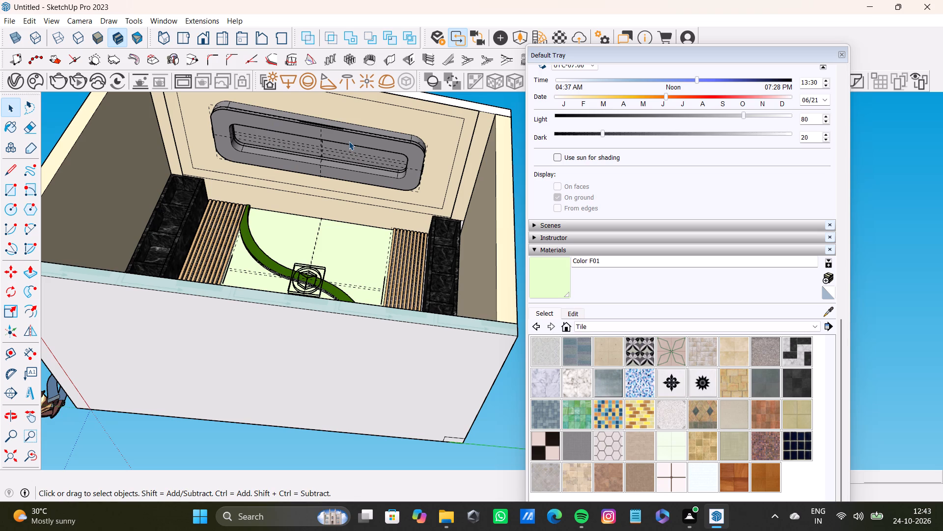
scroll(81, 231, down, 9)
middle_drag(123, 240, 207, 230)
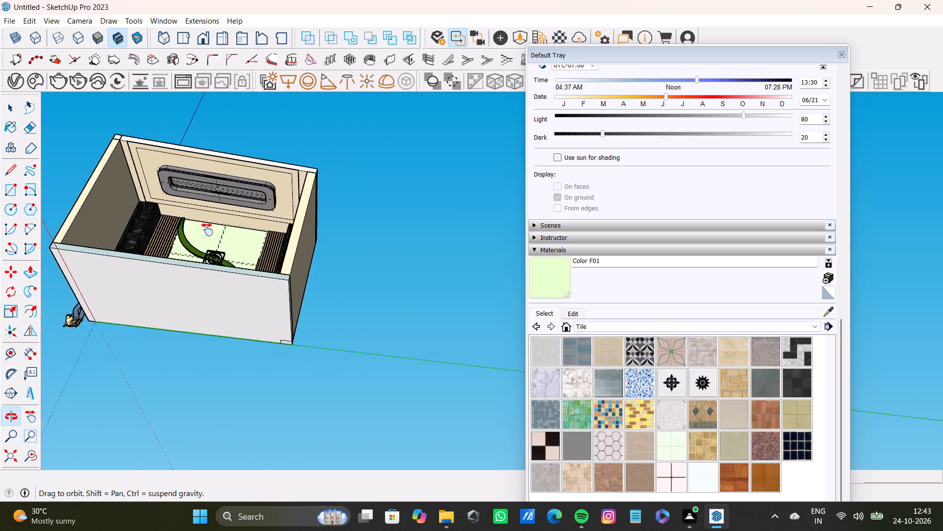
middle_drag(207, 230, 344, 307)
shift+scroll(361, 204, up, 5)
shift+middle_drag(357, 199, 290, 344)
scroll(294, 344, down, 1)
scroll(303, 342, up, 4)
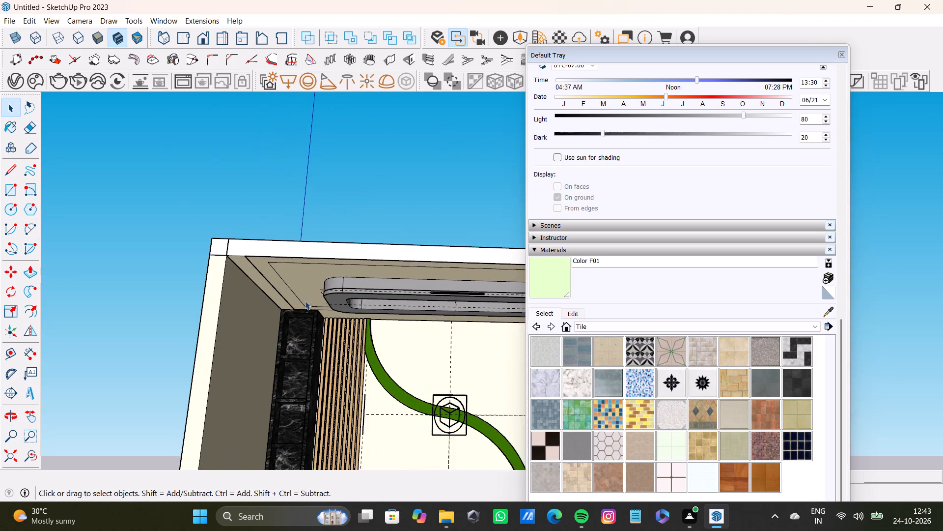
click(326, 76)
scroll(266, 342, up, 9)
middle_drag(303, 335, 298, 308)
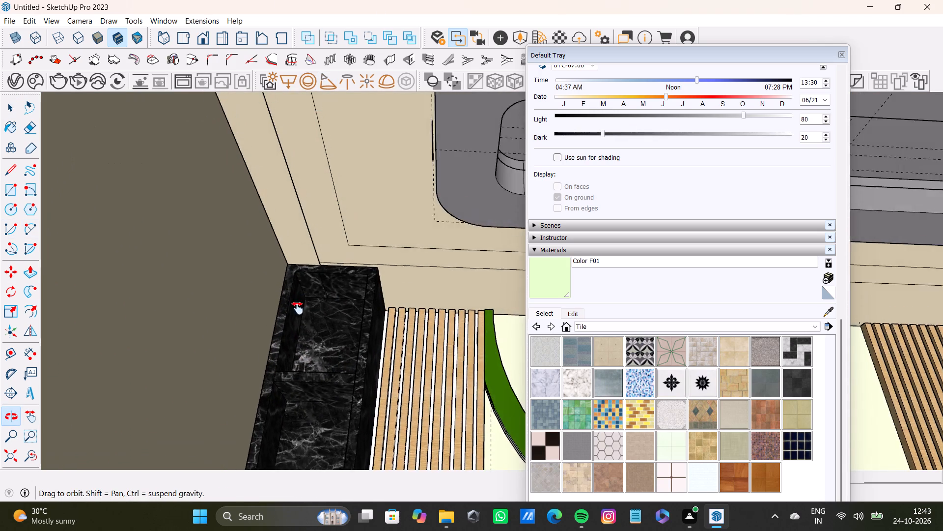
middle_drag(298, 308, 295, 296)
click(336, 293)
key(space)
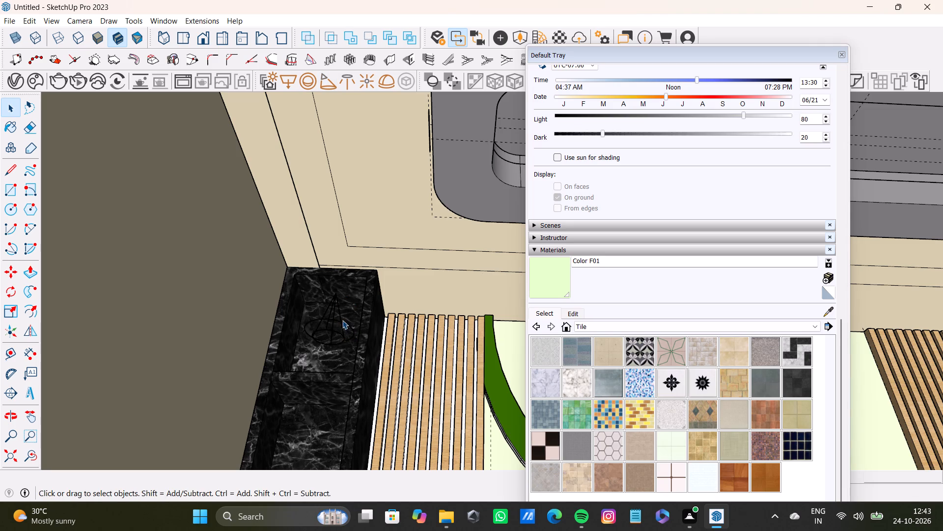
Move the spot light by its apex to reposition it just beneath the top niche's ceiling.
scroll(337, 319, down, 4)
middle_drag(333, 330, 293, 368)
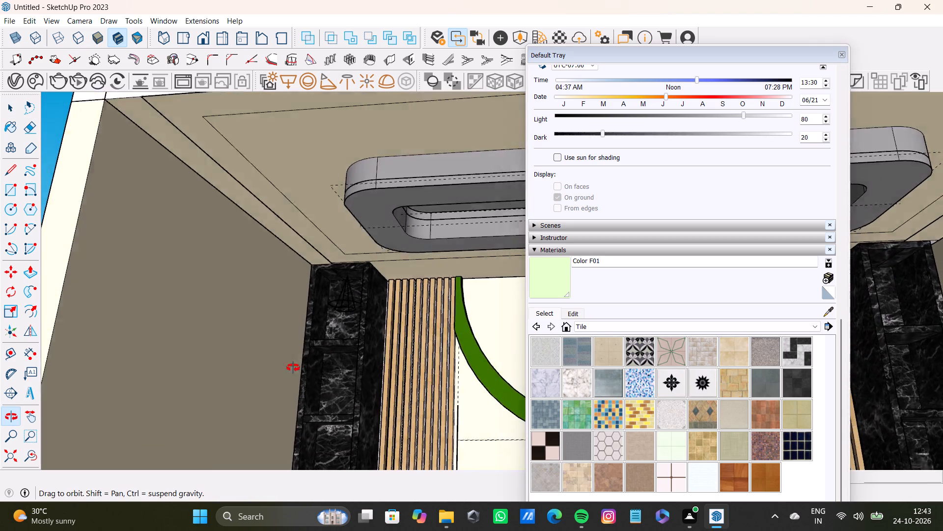
middle_drag(293, 368, 293, 369)
scroll(328, 298, up, 15)
key(space)
click(386, 246)
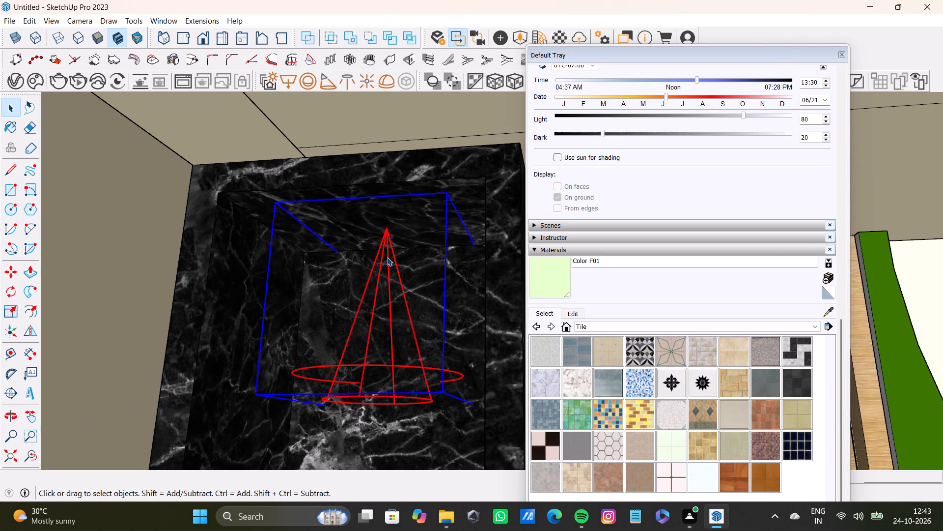
key(m)
click(387, 229)
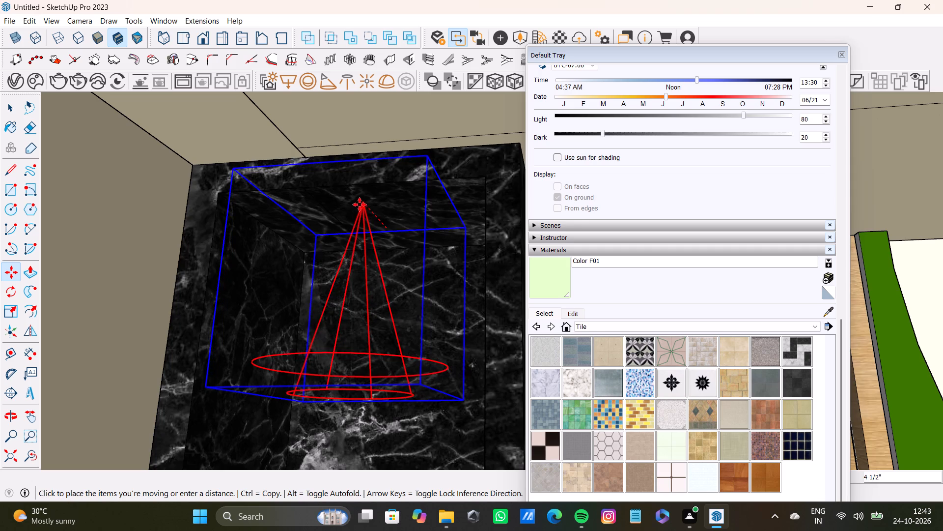
click(343, 193)
click(350, 196)
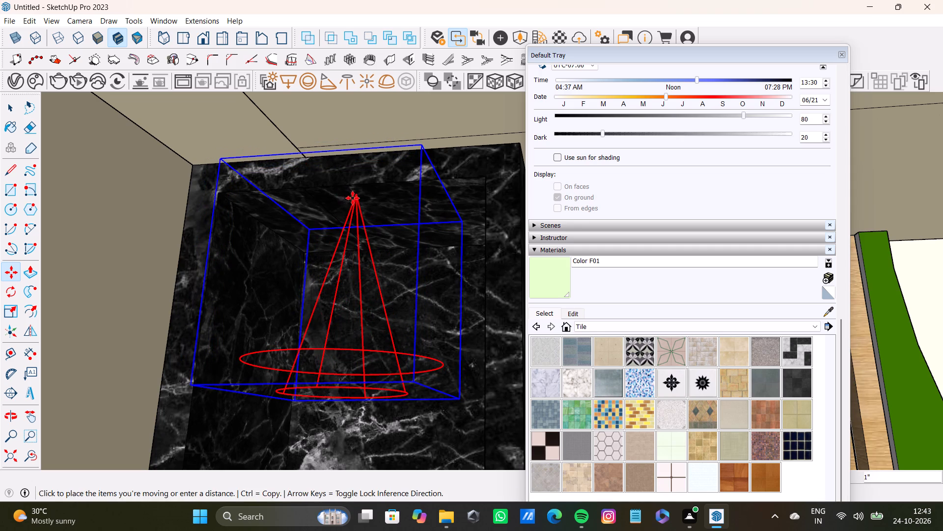
click(353, 198)
click(358, 197)
click(358, 216)
Copy the spot light about 1' 11 3/8" straight down into the second niche of the left marble column.
scroll(361, 279, down, 6)
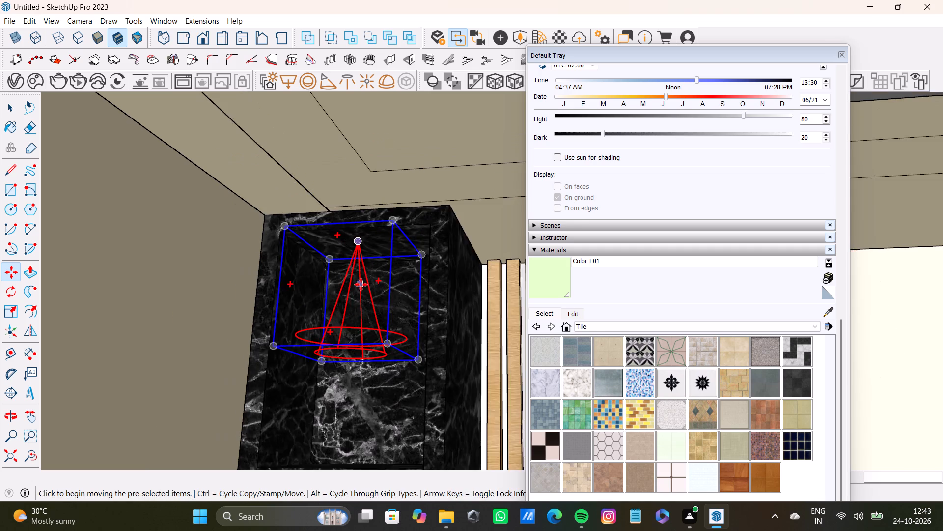
scroll(361, 285, down, 4)
middle_drag(367, 329, 296, 202)
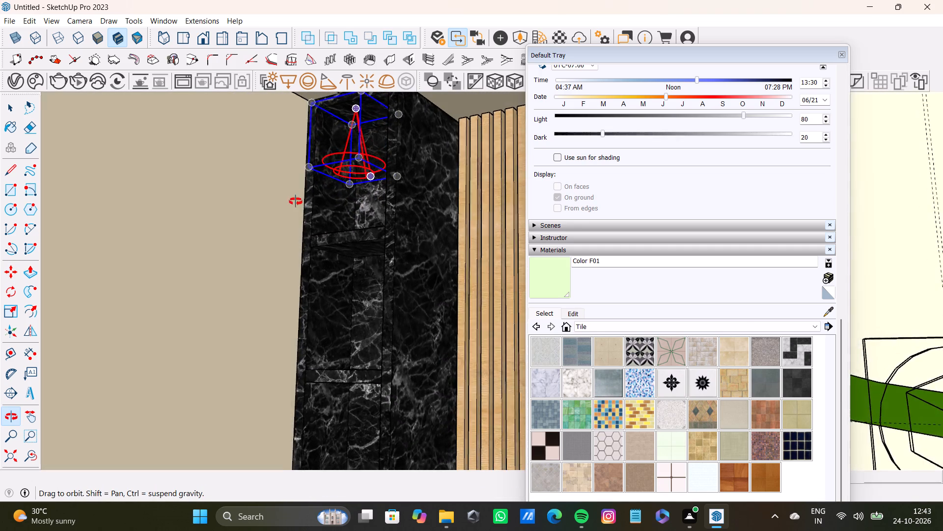
middle_drag(296, 202, 278, 213)
ctrl+click(356, 114)
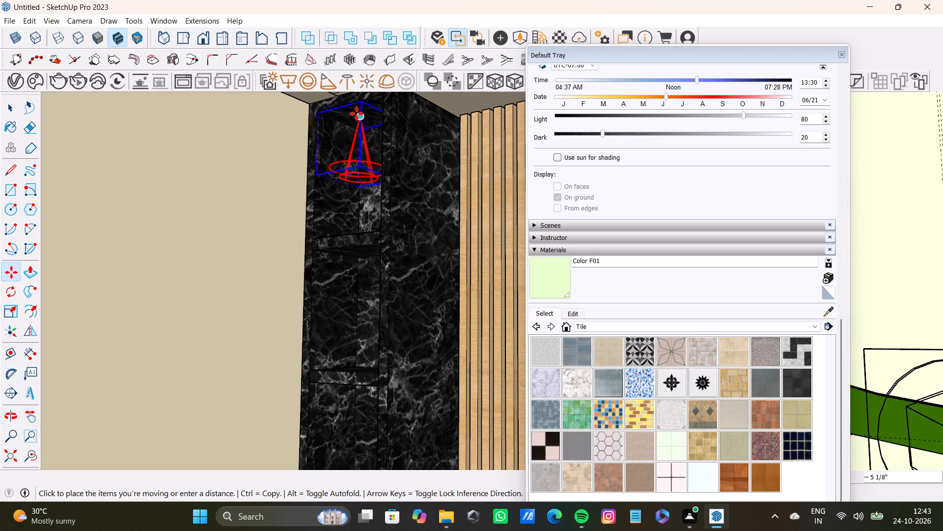
scroll(355, 255, up, 3)
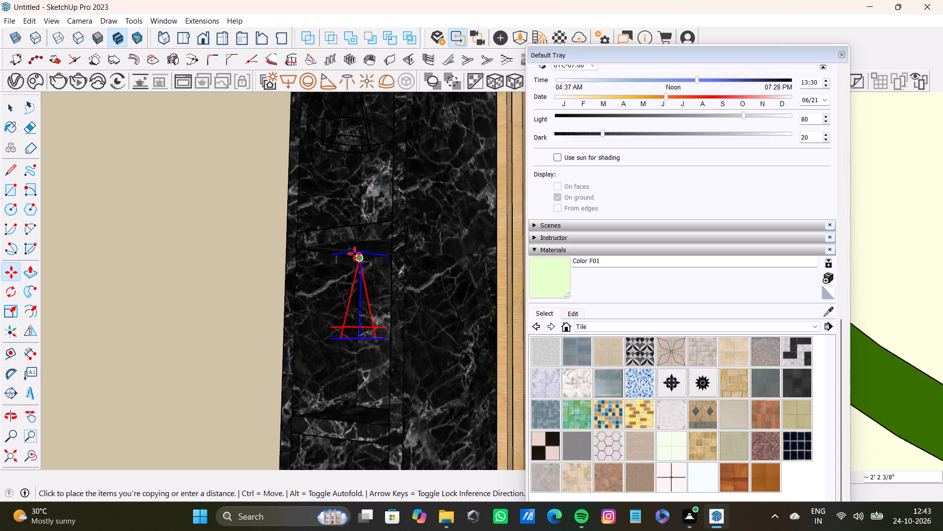
scroll(355, 254, up, 4)
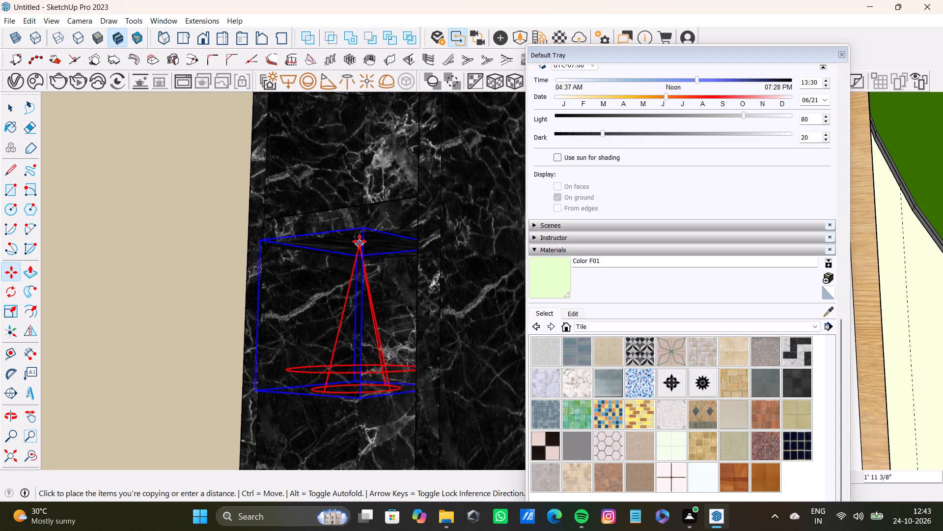
scroll(360, 243, up, 3)
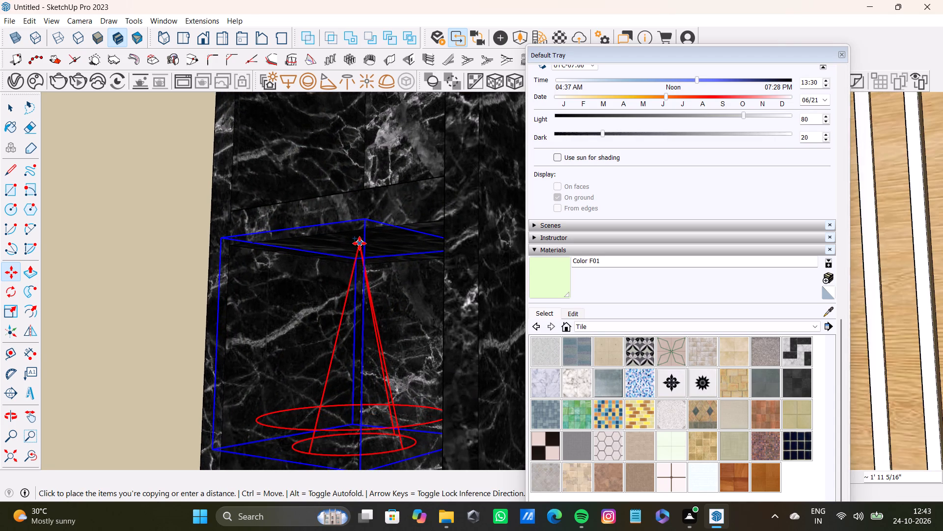
click(360, 243)
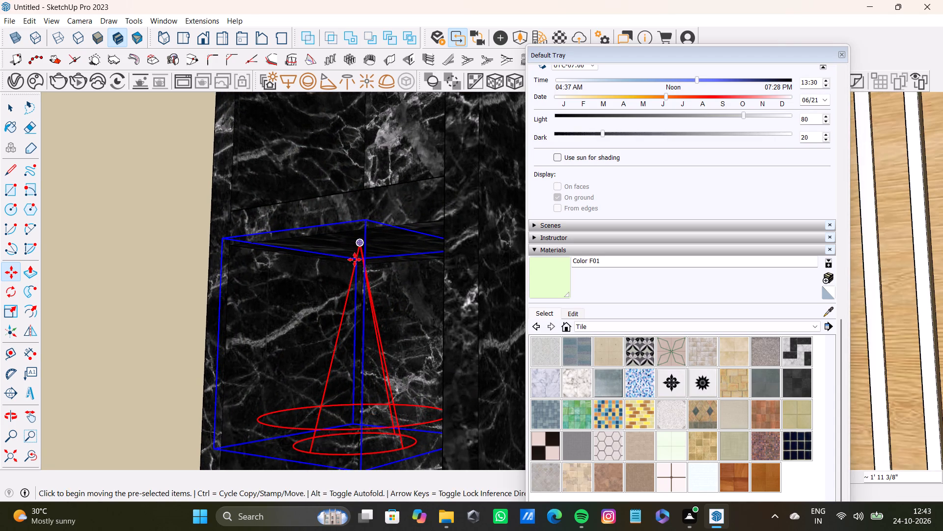
Copy the second niche's spot light about 1' 11" down, just beneath the shelf of the third niche.
click(360, 244)
scroll(366, 317, down, 8)
middle_drag(361, 343, 362, 174)
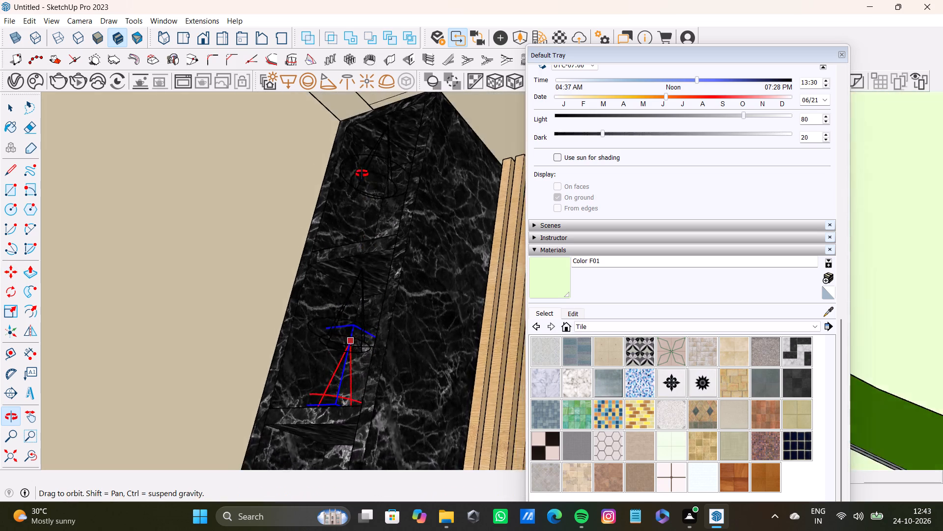
middle_drag(362, 174, 363, 308)
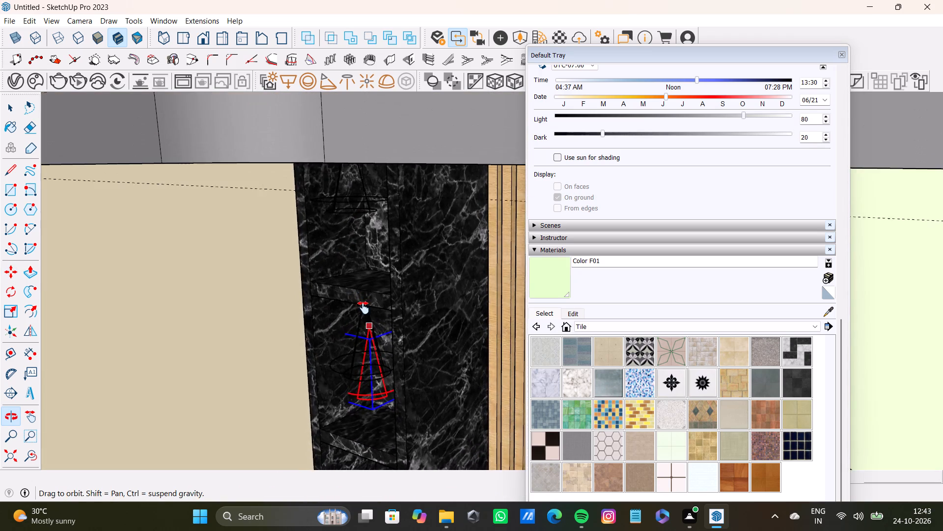
middle_drag(363, 308, 370, 161)
scroll(350, 345, up, 3)
shift+middle_drag(355, 336, 294, 334)
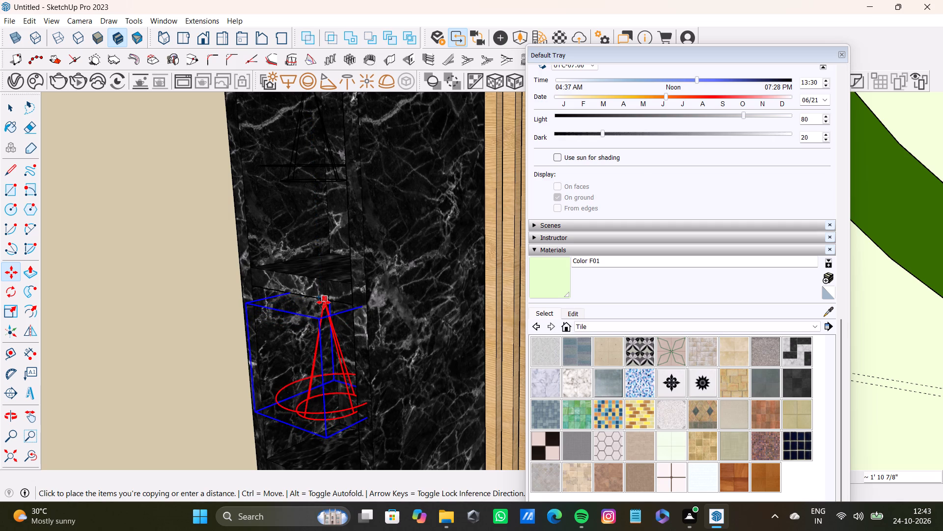
click(319, 306)
Copy the third niche's spot light about 1' 8 13/16" down along the blue axis into the fourth niche.
scroll(316, 329, down, 4)
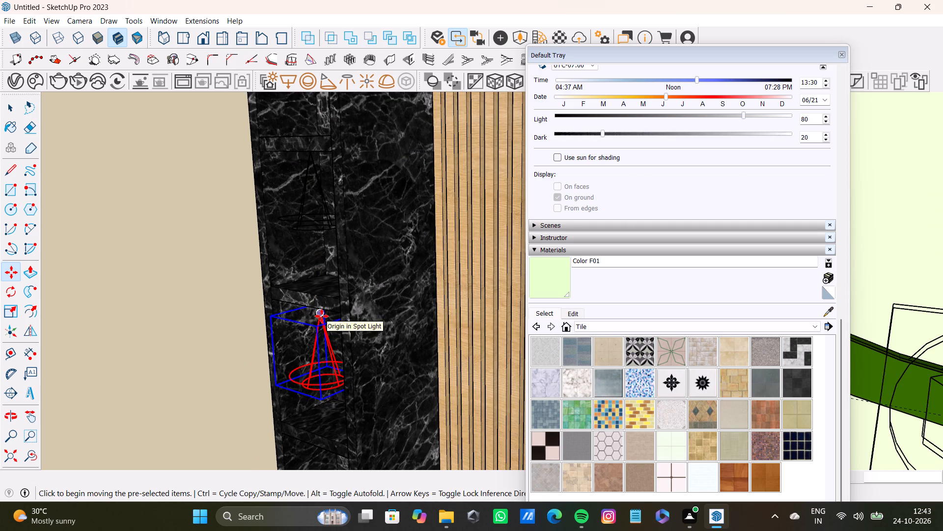
shift+click(322, 316)
scroll(316, 383, down, 3)
shift+middle_drag(315, 395, 324, 293)
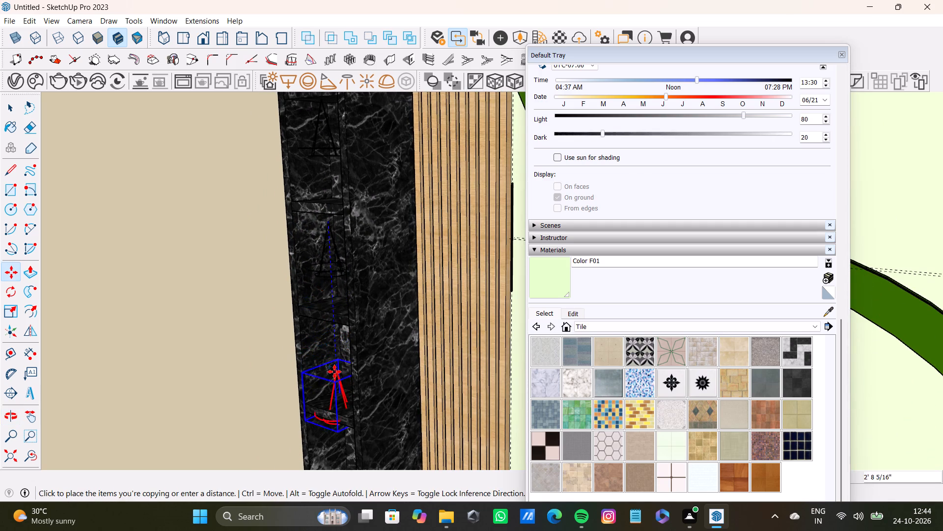
middle_drag(334, 372, 343, 327)
shift+scroll(333, 338, up, 10)
shift+middle_drag(329, 328, 359, 266)
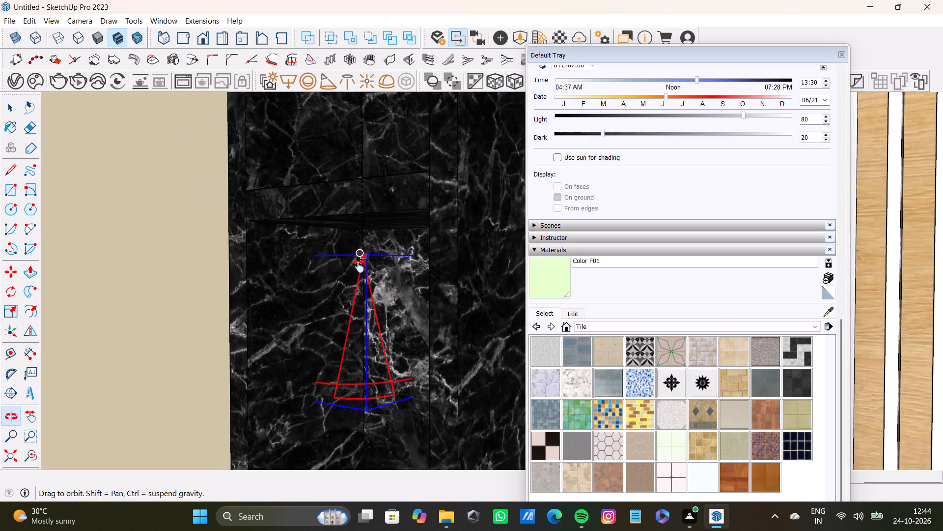
shift+middle_drag(359, 266, 336, 282)
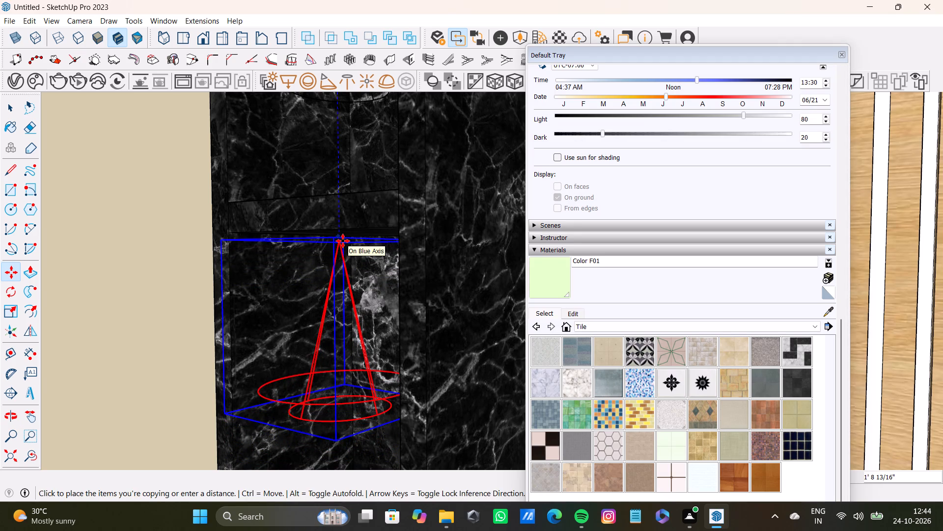
click(343, 241)
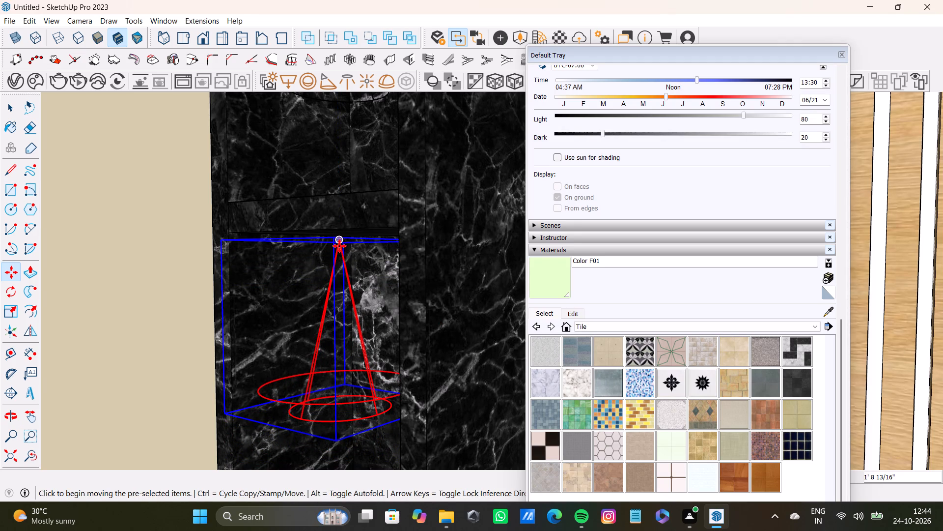
Copy the fourth niche's spot light about 1' 10 13/16" down, just beneath the next shelf of the marble column.
ctrl+click(339, 246)
scroll(338, 337, down, 6)
shift+middle_drag(337, 356, 342, 161)
scroll(320, 310, up, 2)
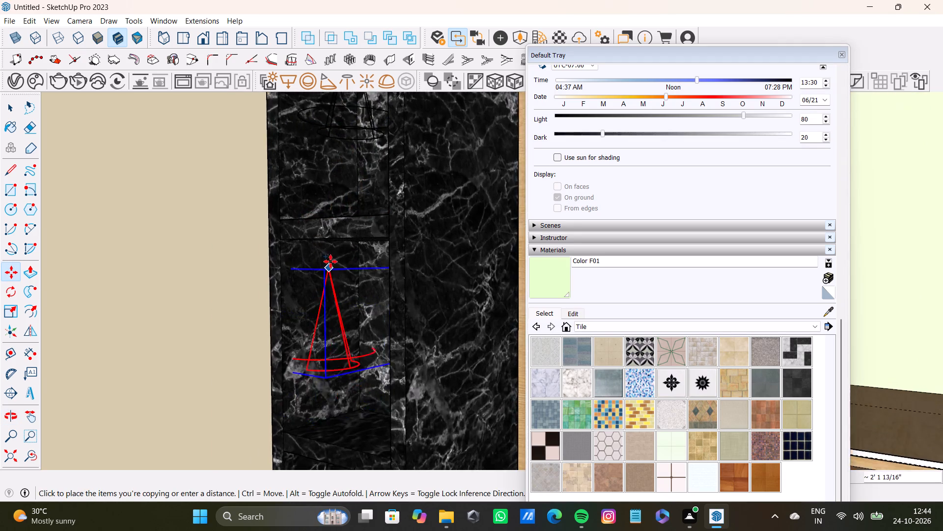
scroll(331, 262, up, 3)
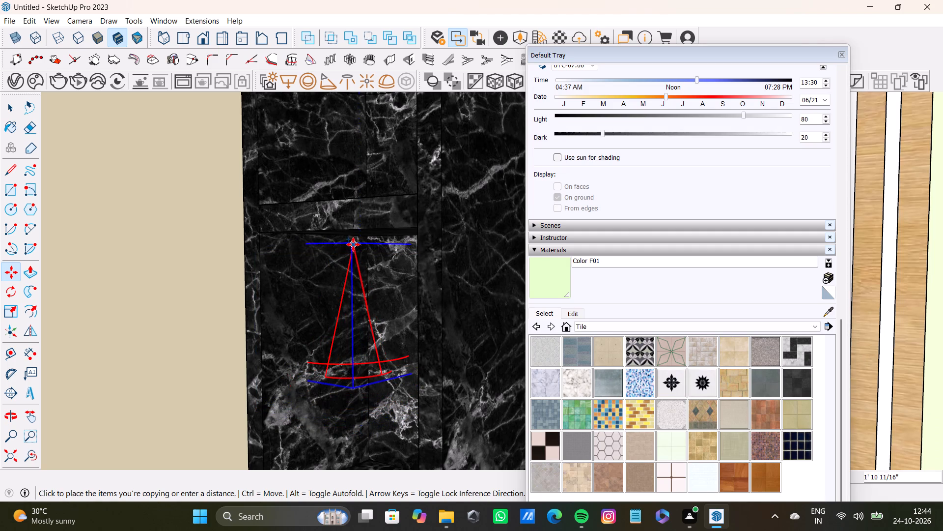
click(356, 247)
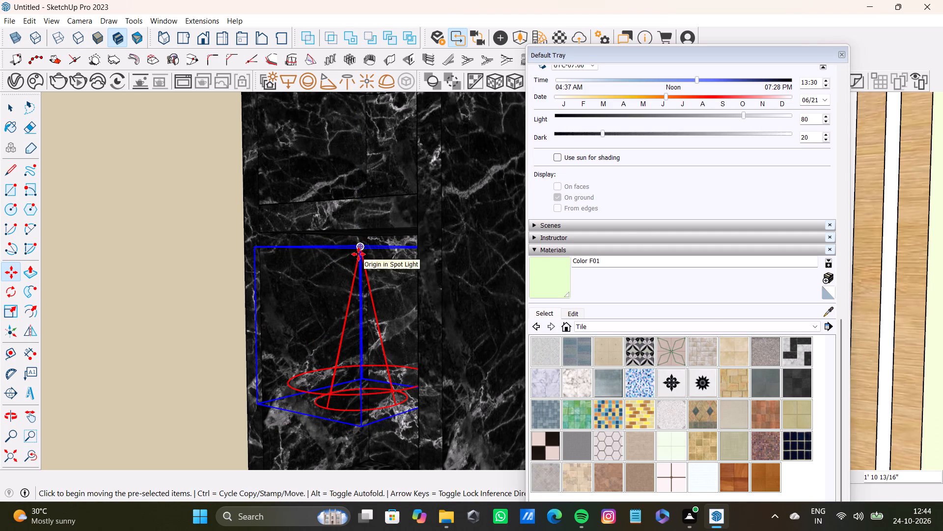
Copy the spot light about 1' 10 3/8" down into the lowest niche of the left marble column.
ctrl+click(359, 254)
scroll(357, 314, down, 4)
shift+middle_drag(360, 350, 364, 146)
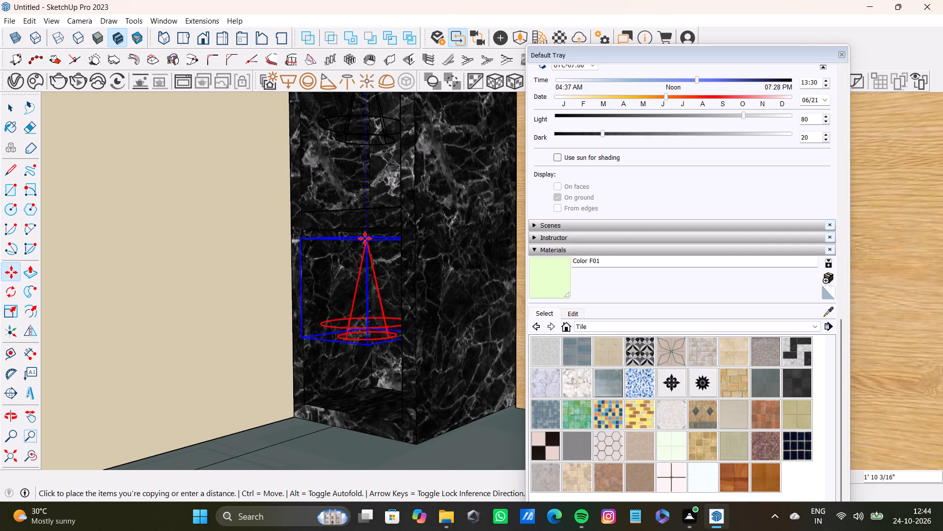
click(361, 240)
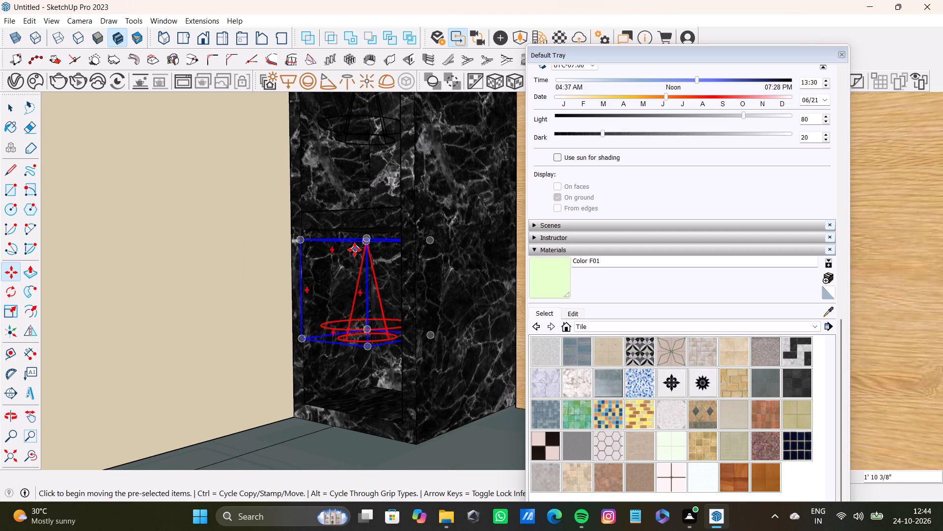
key(space)
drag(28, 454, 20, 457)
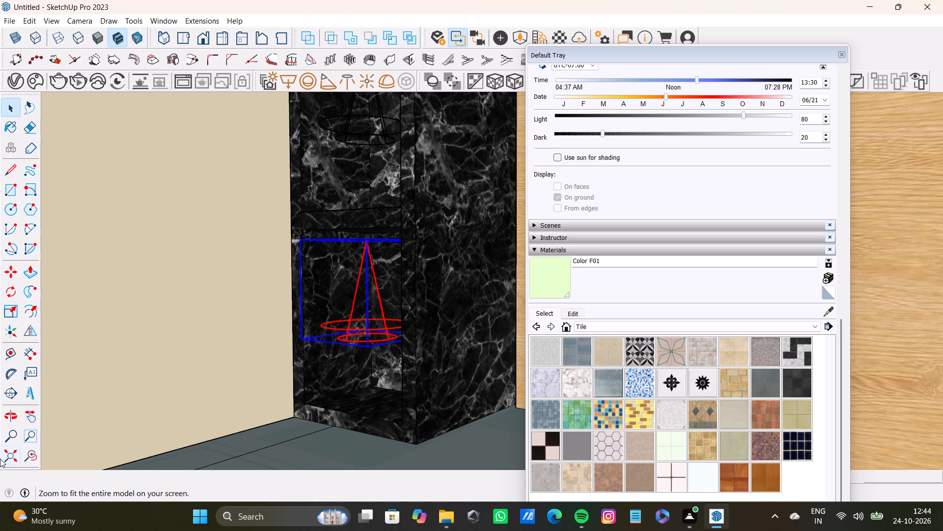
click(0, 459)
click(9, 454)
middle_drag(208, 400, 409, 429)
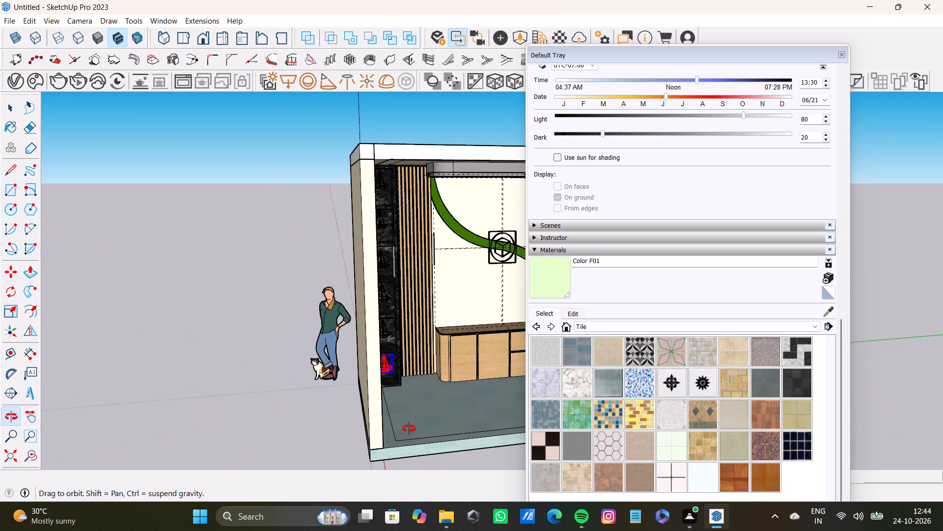
Place a V-Ray spot light on the ceiling of the top niche in the right black marble column.
middle_drag(409, 429, 171, 464)
scroll(195, 387, up, 4)
scroll(202, 377, down, 9)
shift+middle_drag(218, 373, 191, 409)
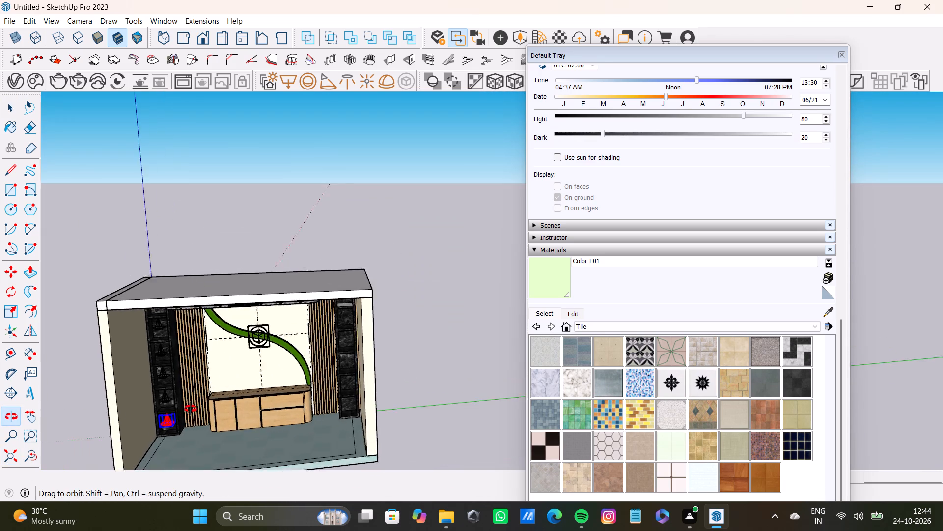
shift+middle_drag(191, 409, 161, 339)
scroll(265, 331, up, 8)
middle_drag(352, 307, 403, 300)
scroll(376, 254, up, 6)
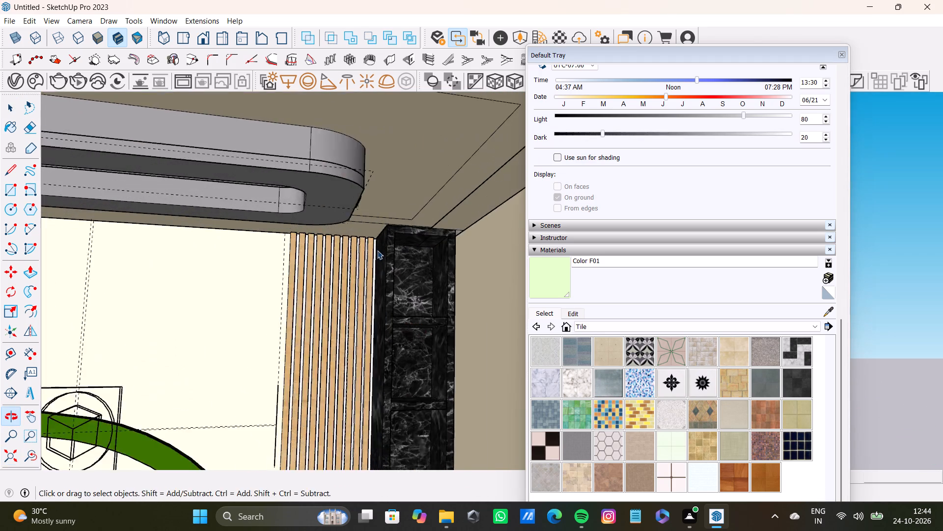
scroll(377, 250, up, 2)
click(328, 74)
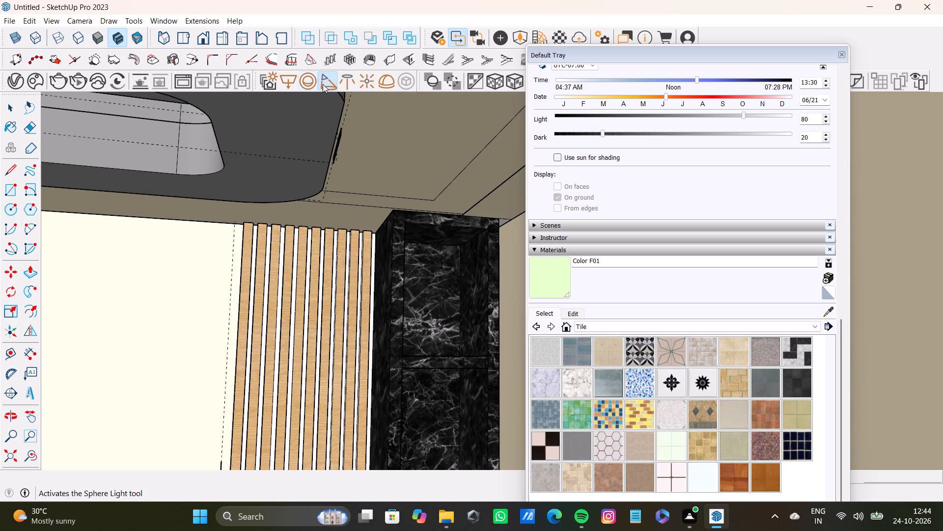
scroll(449, 311, up, 5)
middle_drag(450, 287, 381, 310)
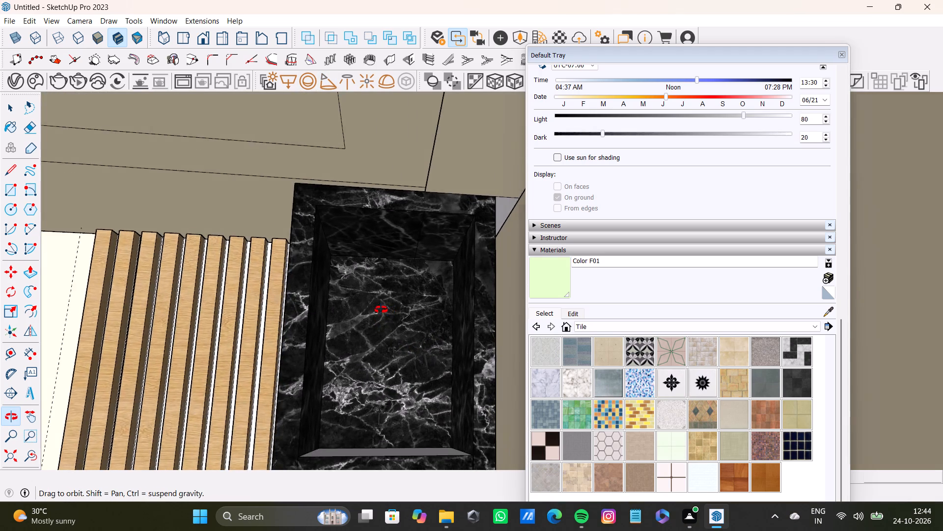
middle_drag(381, 310, 346, 310)
scroll(375, 237, up, 3)
click(383, 230)
key(space)
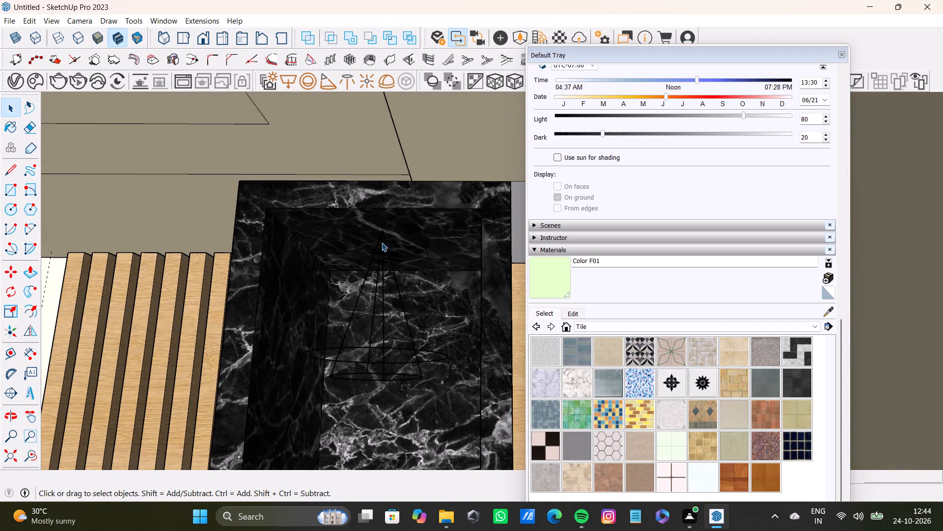
Move the new spot light about 2 13/16" along the ceiling of the right column's top niche.
click(382, 242)
key(m)
click(382, 234)
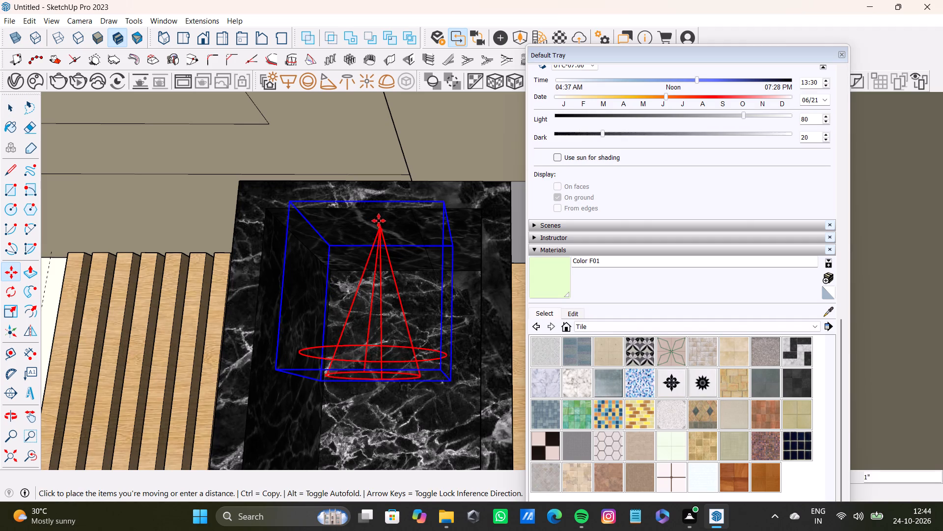
click(379, 216)
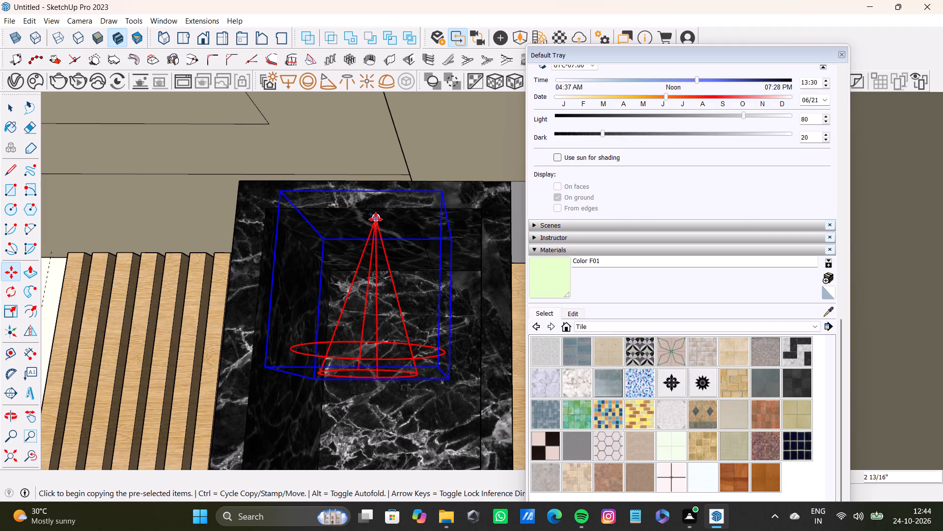
click(376, 219)
scroll(376, 236, up, 4)
middle_drag(381, 236, 382, 248)
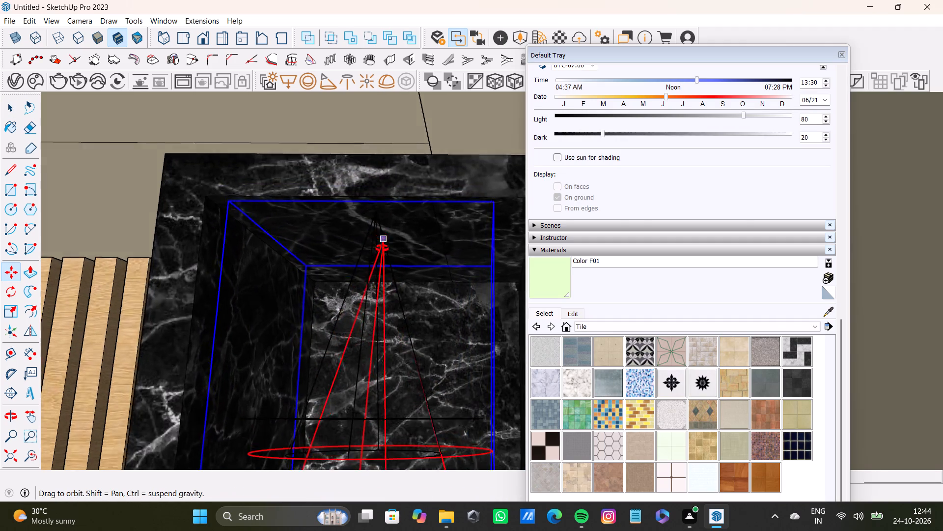
middle_drag(382, 248, 390, 185)
key(space)
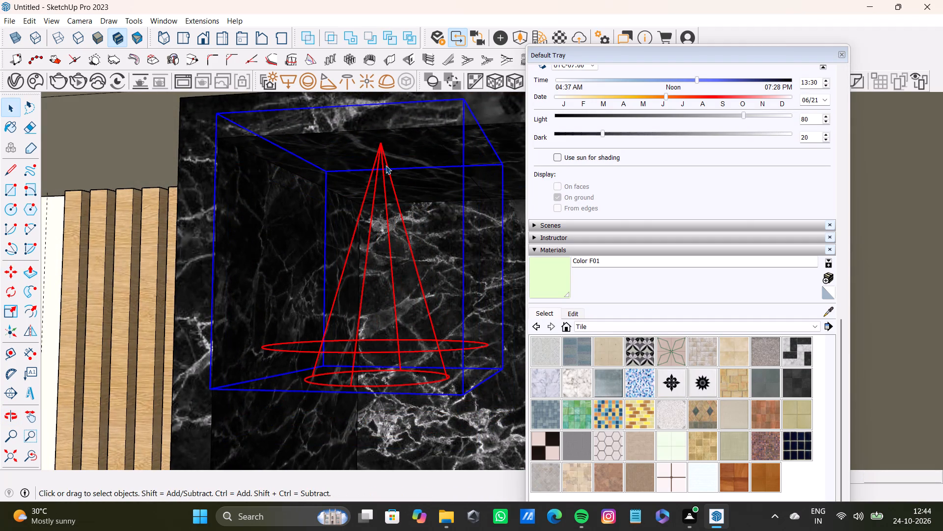
Lower the right column's spot light about 1" along the blue axis, just beneath the top niche's ceiling.
key(Up)
key(m)
click(378, 145)
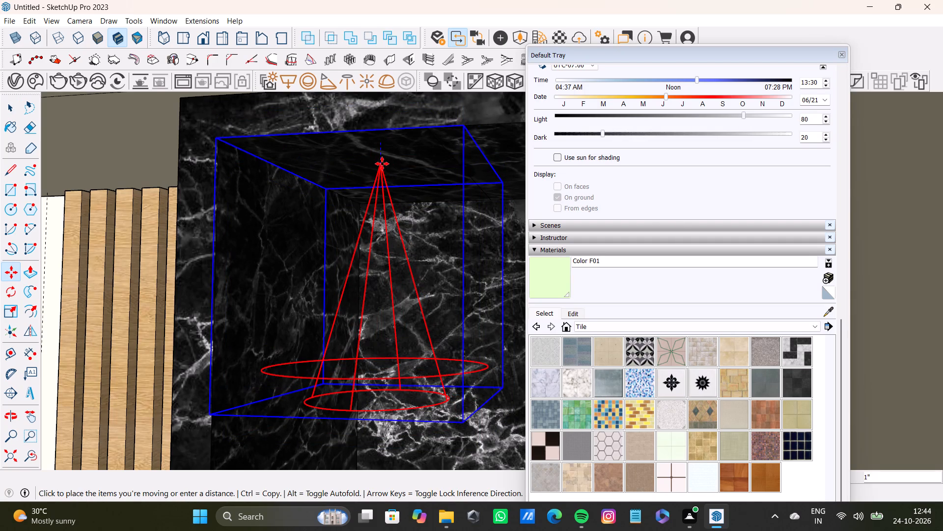
click(382, 165)
Start copying the spot light in the right column's top niche, using its apex as the base point.
ctrl+click(381, 168)
scroll(390, 268, down, 3)
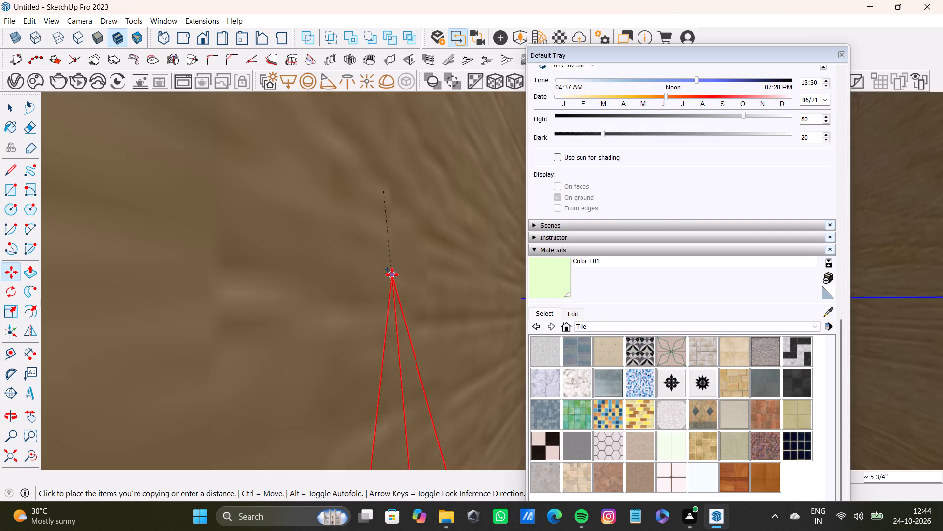
shift+middle_drag(392, 276, 408, 154)
click(23, 456)
click(5, 457)
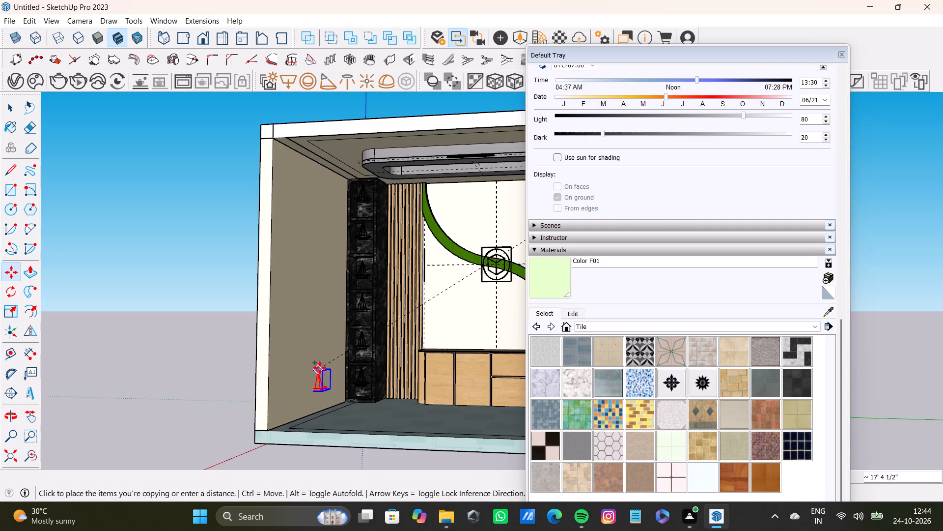
middle_drag(320, 368, 57, 383)
scroll(335, 271, up, 7)
middle_drag(291, 244, 432, 281)
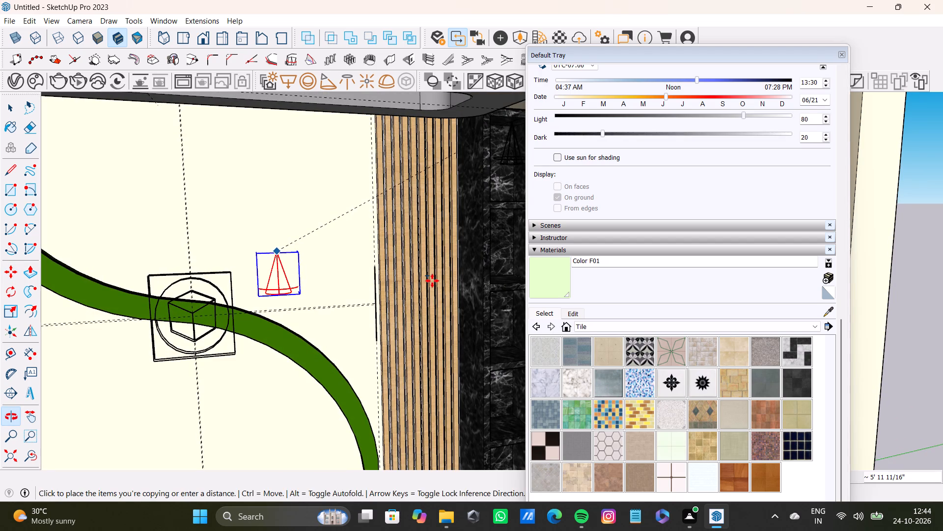
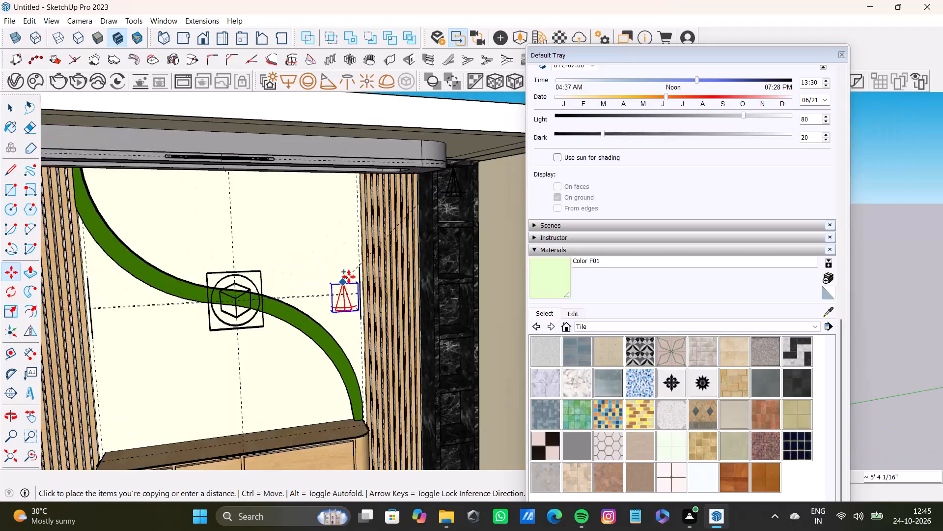
Place the spot light copy about 2' straight below the original, under the ceiling of the right column's second niche.
middle_drag(447, 305, 424, 286)
scroll(420, 251, up, 12)
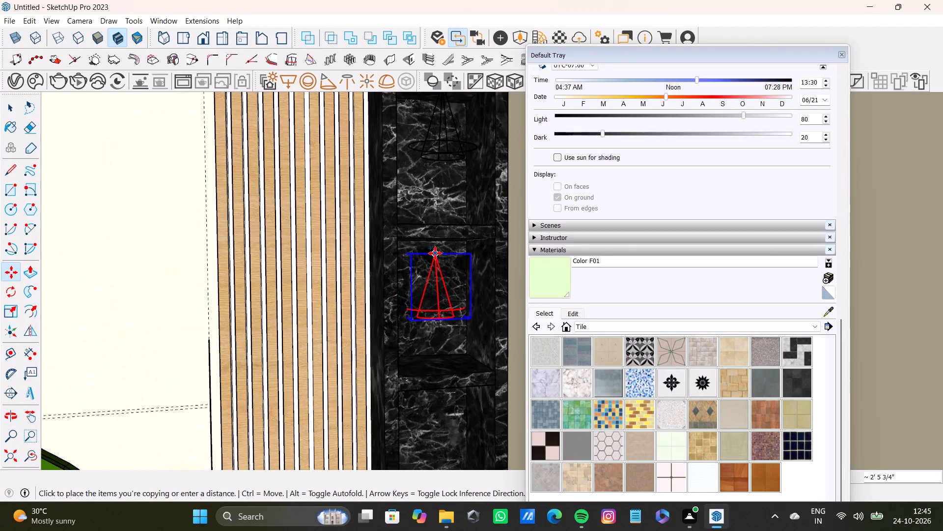
middle_drag(435, 253, 409, 265)
scroll(413, 253, up, 6)
middle_drag(426, 249, 420, 247)
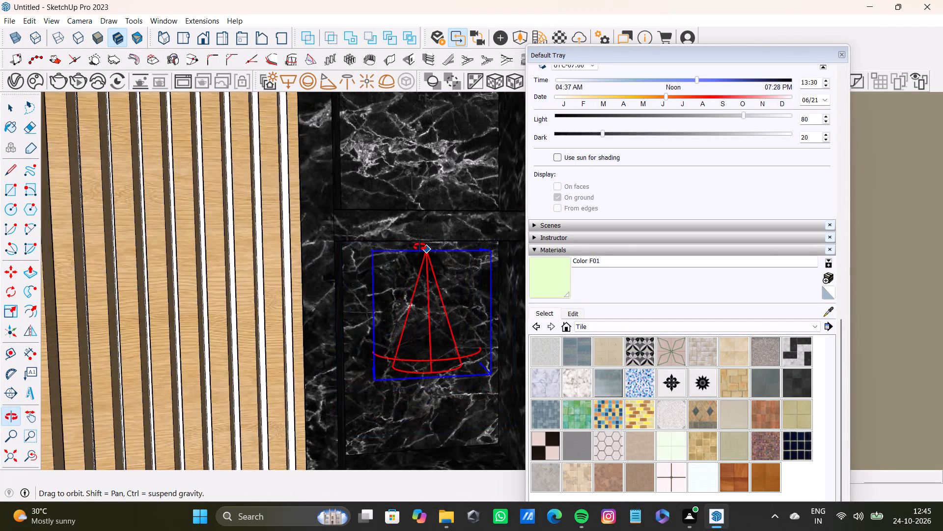
middle_drag(420, 247, 404, 258)
scroll(407, 257, down, 3)
middle_drag(411, 270, 364, 241)
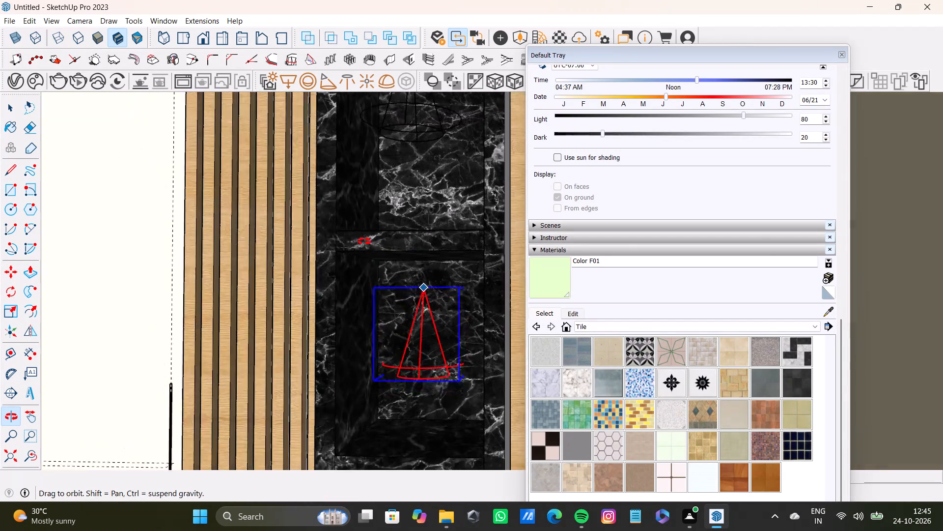
middle_drag(364, 241, 381, 307)
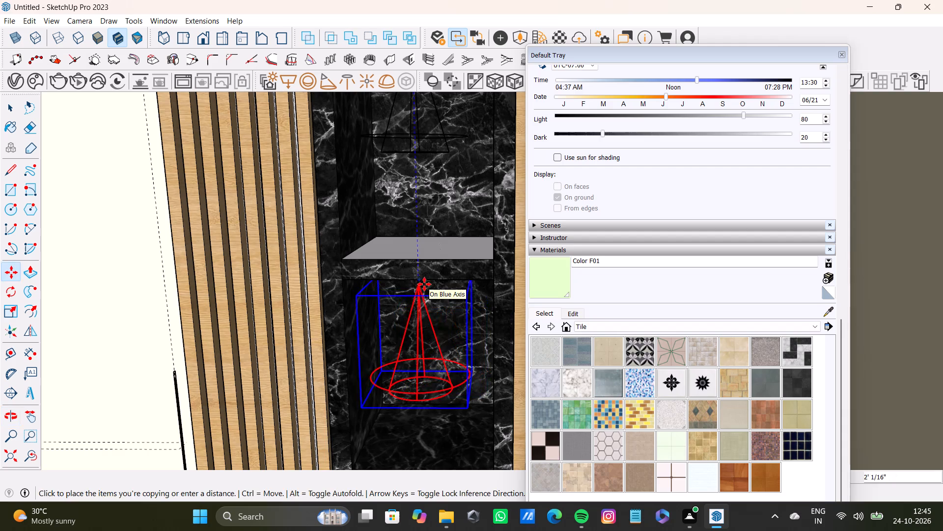
click(424, 284)
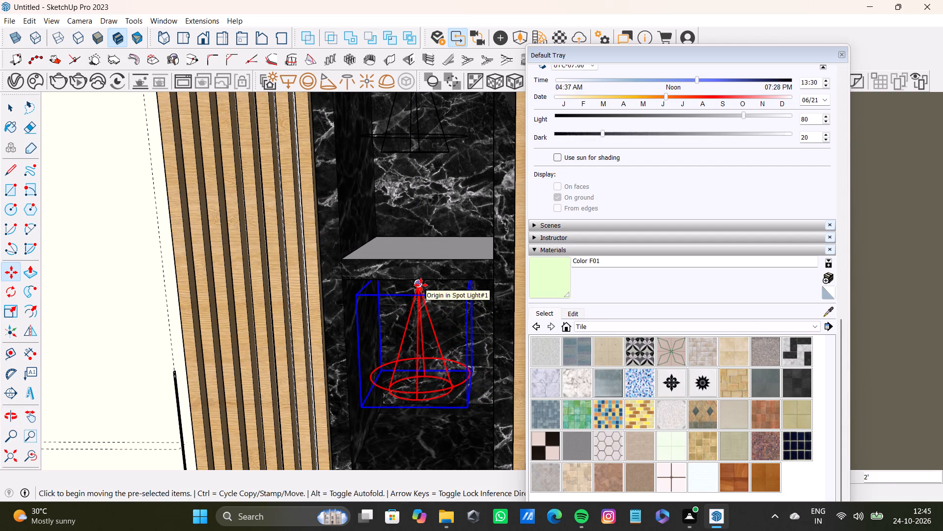
Copy the second niche's spot light about 1' 11 1/16" down the blue axis into the right column's third niche.
ctrl+click(421, 285)
scroll(421, 340, down, 3)
shift+middle_drag(427, 373, 430, 177)
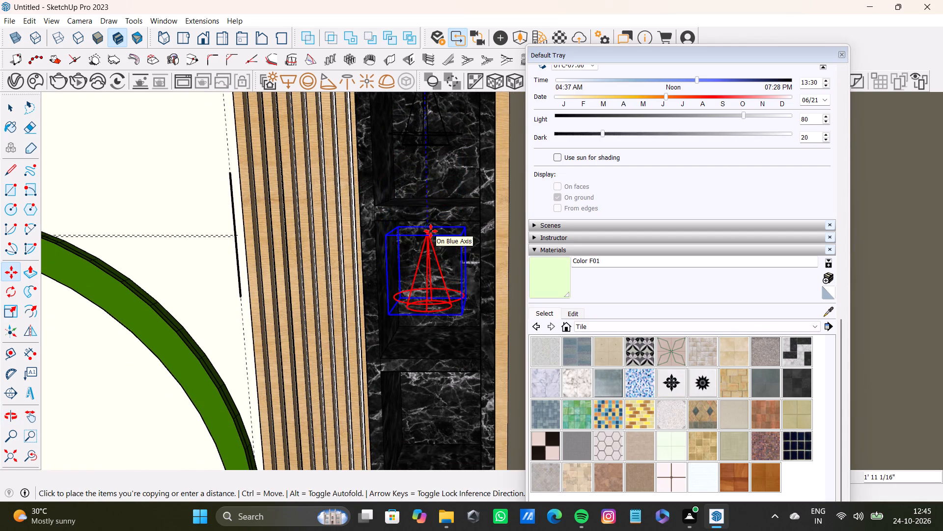
click(431, 231)
Copy the third niche's spot light about 1' 9 3/8" straight down into the right column's fourth niche.
ctrl+click(431, 232)
scroll(452, 315, down, 2)
shift+middle_drag(454, 332, 486, 202)
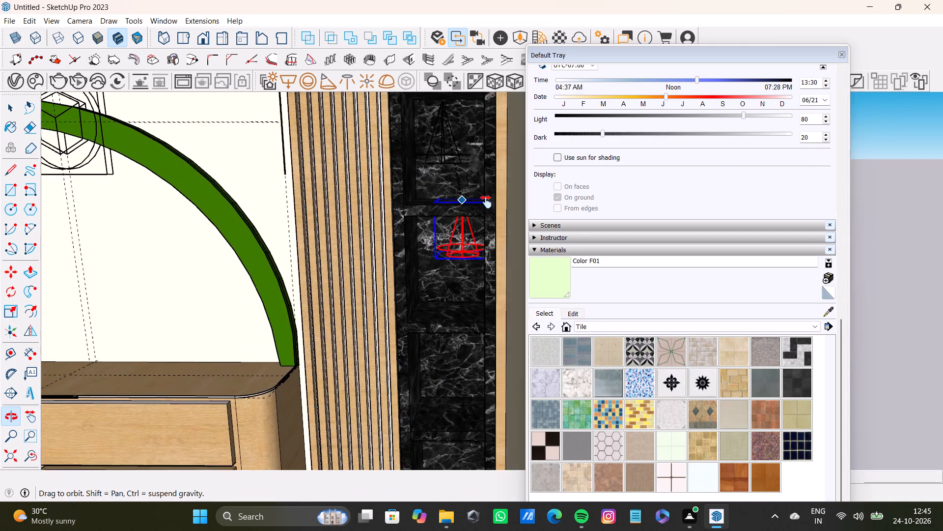
shift+middle_drag(486, 202, 495, 204)
scroll(473, 228, up, 3)
click(481, 221)
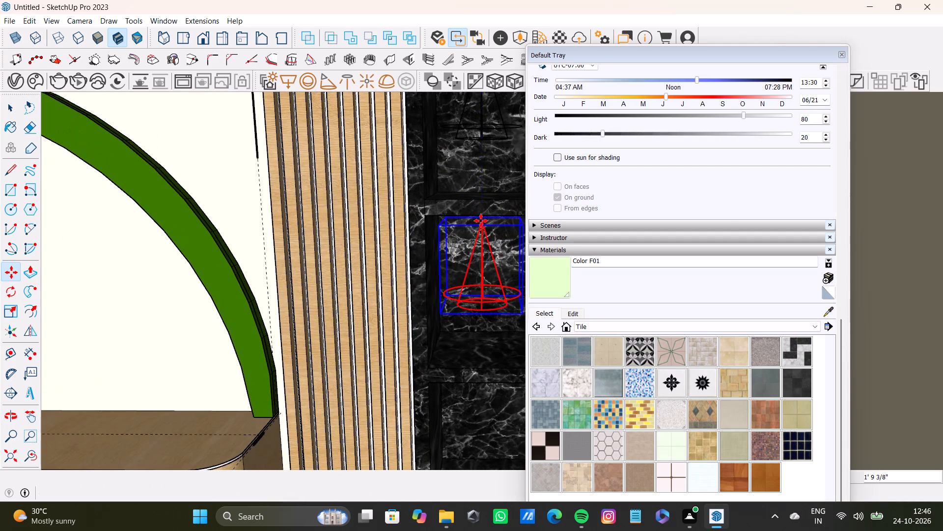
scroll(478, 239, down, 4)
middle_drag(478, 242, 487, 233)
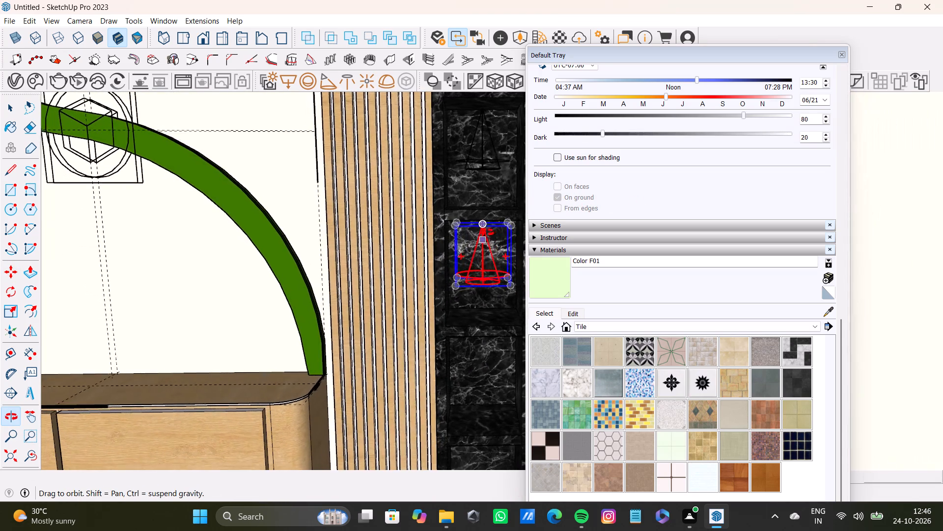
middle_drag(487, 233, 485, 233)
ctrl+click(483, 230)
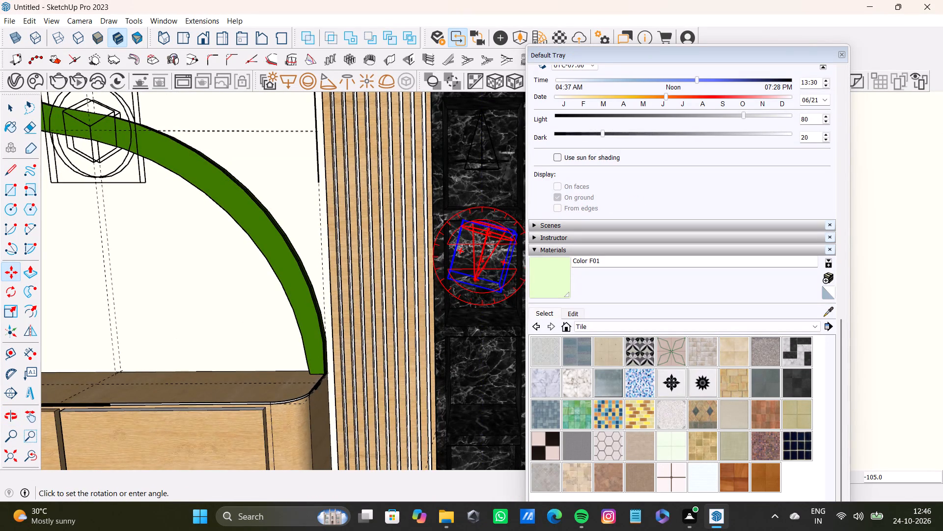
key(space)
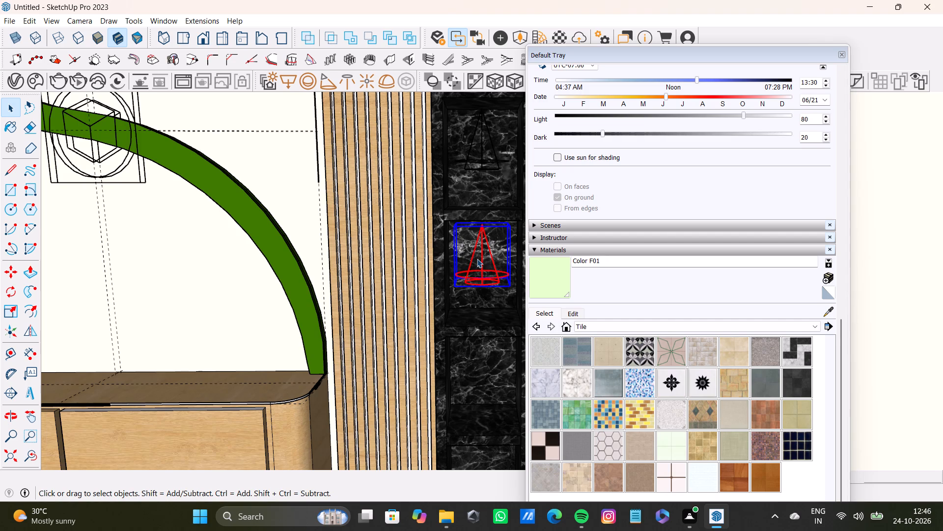
Copy the fourth niche's spot light from its apex about 1' 10 5/8" down the blue axis into the fifth niche.
key(m)
ctrl+click(480, 226)
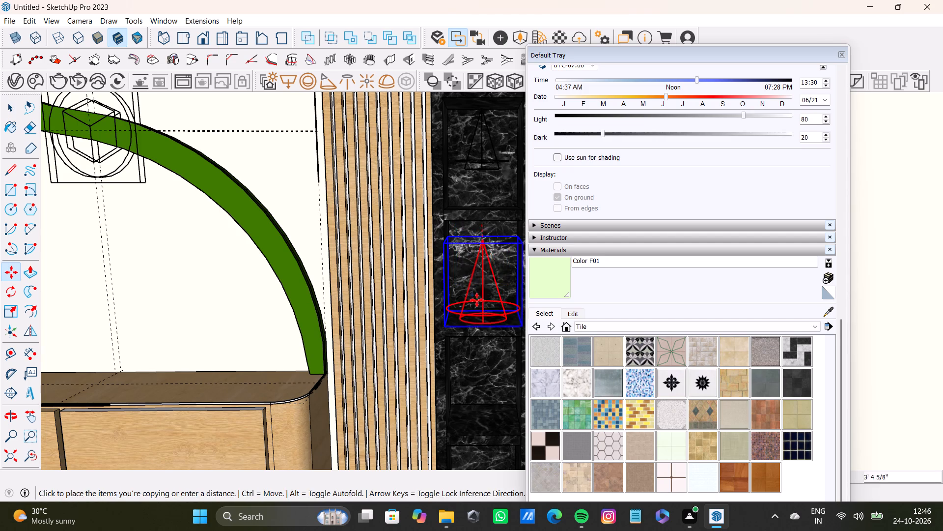
scroll(476, 333, down, 3)
shift+middle_drag(476, 334, 470, 289)
scroll(469, 290, up, 6)
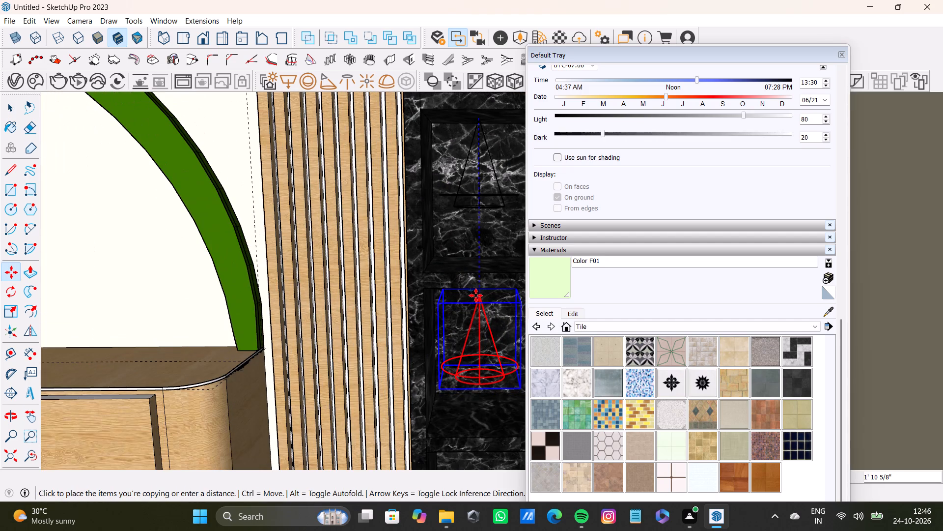
click(476, 295)
Copy the fifth niche's spot light straight down to the ceiling of the right column's bottom niche.
click(480, 301)
scroll(481, 374, down, 1)
shift+middle_drag(480, 380, 446, 196)
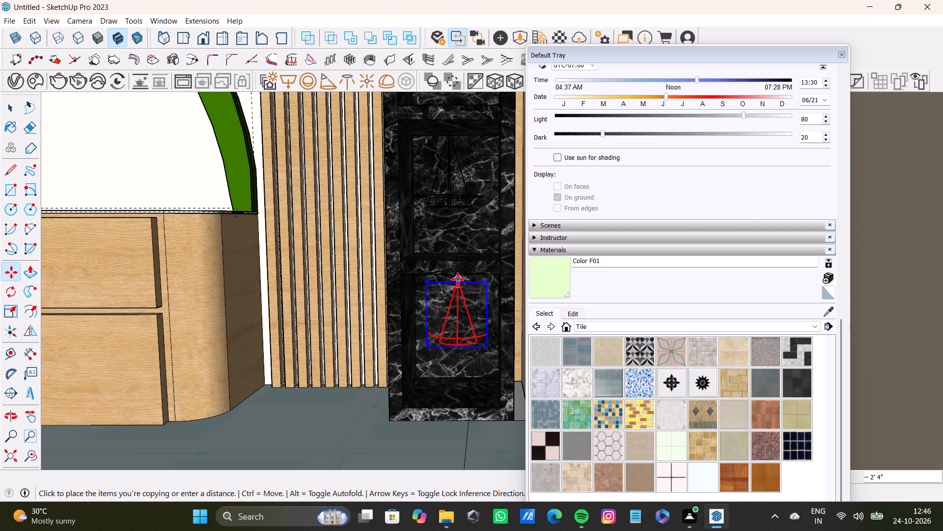
scroll(458, 278, down, 2)
middle_drag(455, 288, 443, 264)
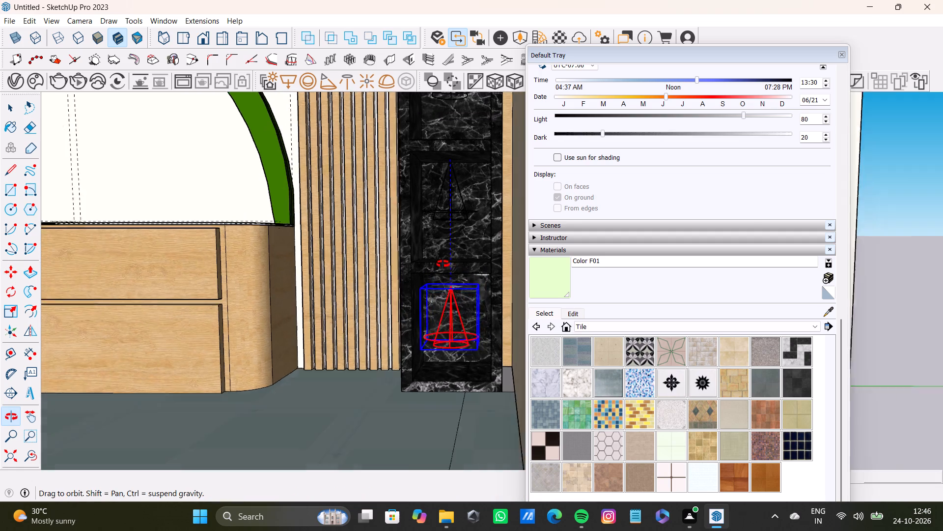
middle_drag(443, 264, 455, 267)
scroll(444, 281, up, 7)
scroll(452, 263, down, 4)
shift+middle_drag(448, 270, 429, 287)
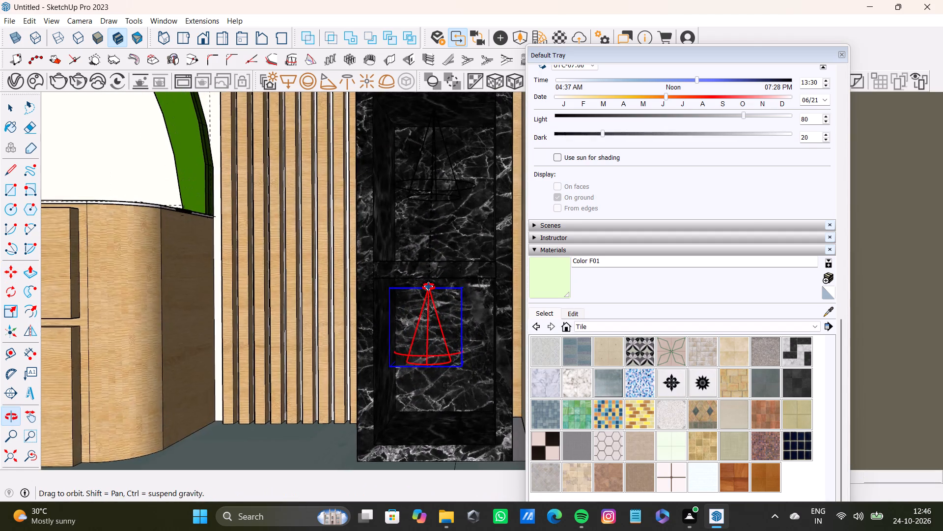
shift+middle_drag(429, 287, 430, 275)
click(437, 269)
key(space)
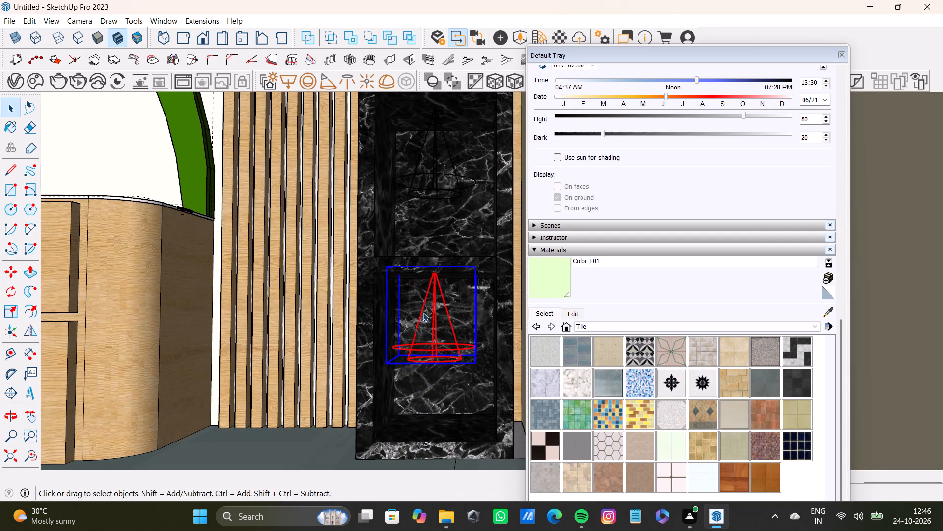
Lower the bottom niche's spot light slightly from its apex so it sits just beneath the niche's ceiling.
scroll(423, 329, down, 4)
middle_drag(423, 329, 482, 313)
scroll(428, 296, up, 7)
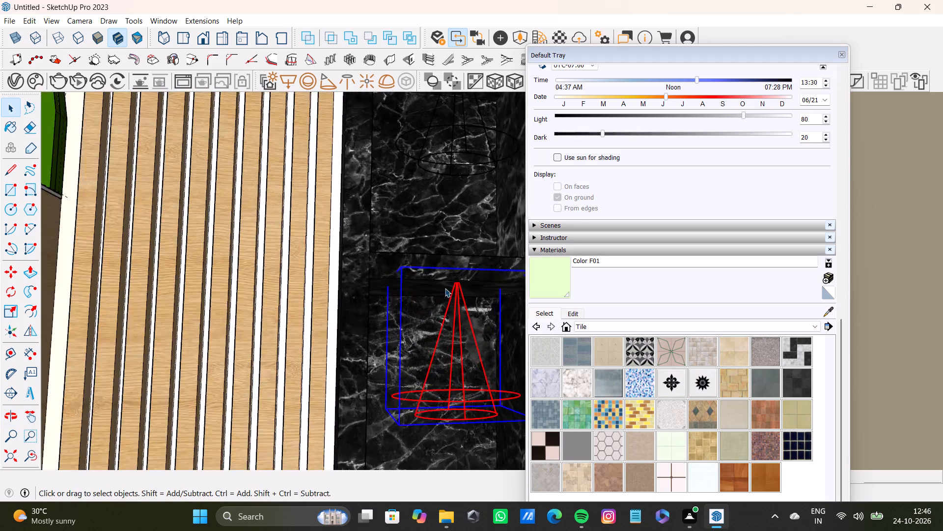
scroll(445, 288, up, 3)
click(463, 294)
key(m)
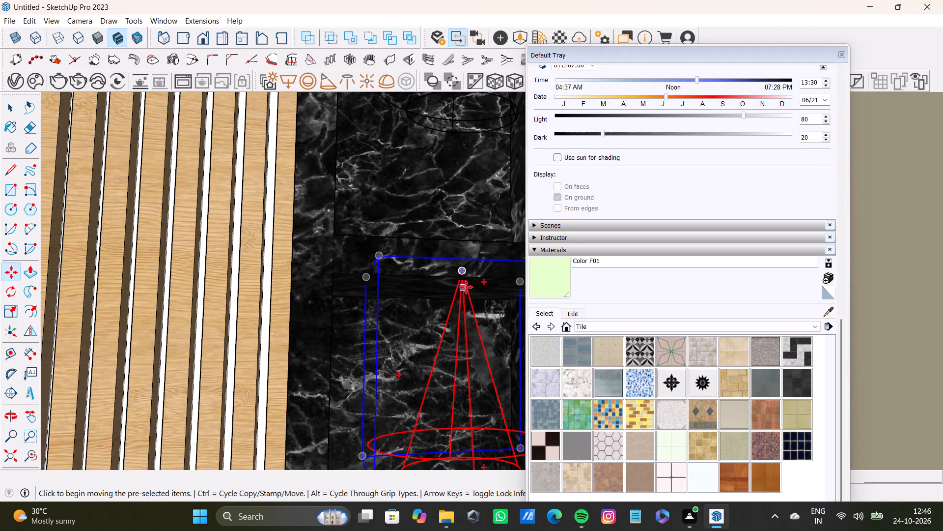
click(461, 282)
click(463, 308)
Lower the spot light in the right column's fifth niche by about 1" from its apex.
scroll(456, 305, down, 4)
shift+middle_drag(456, 305, 438, 372)
key(space)
click(441, 215)
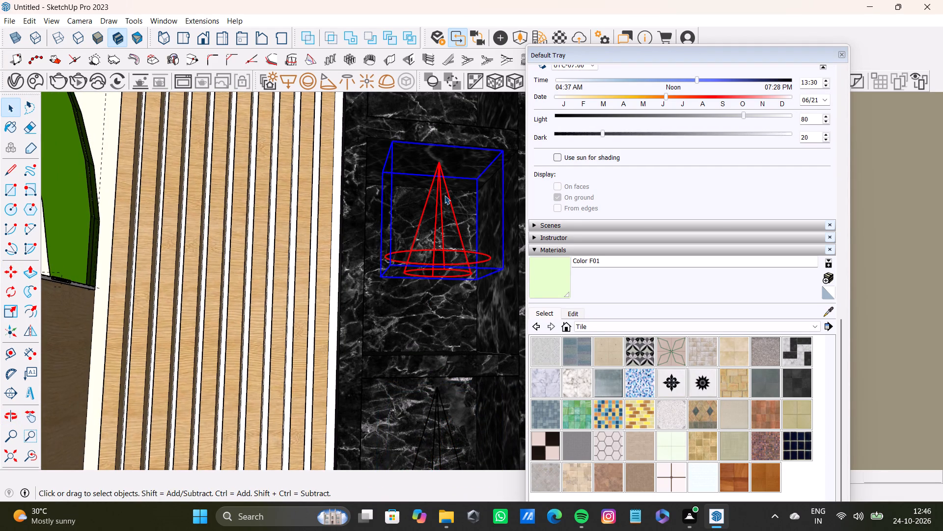
key(m)
click(438, 165)
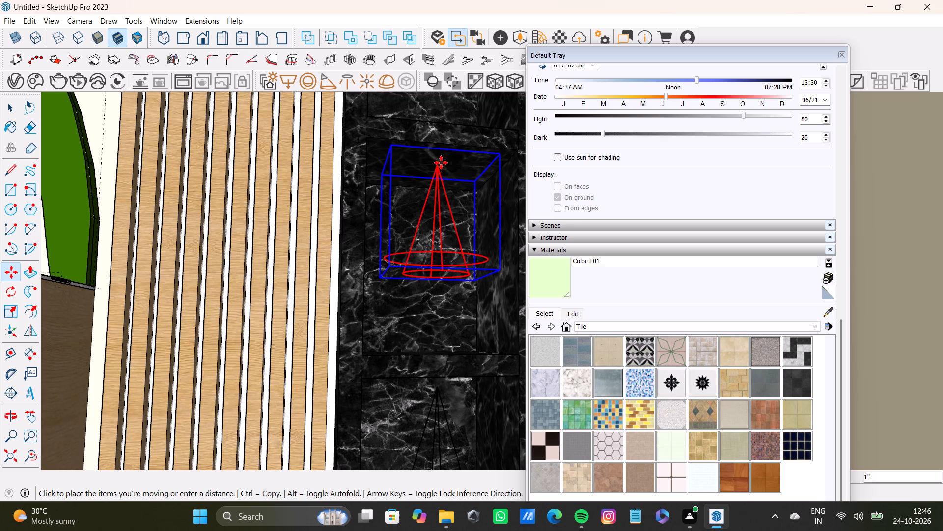
scroll(444, 164, down, 4)
middle_drag(444, 164, 425, 228)
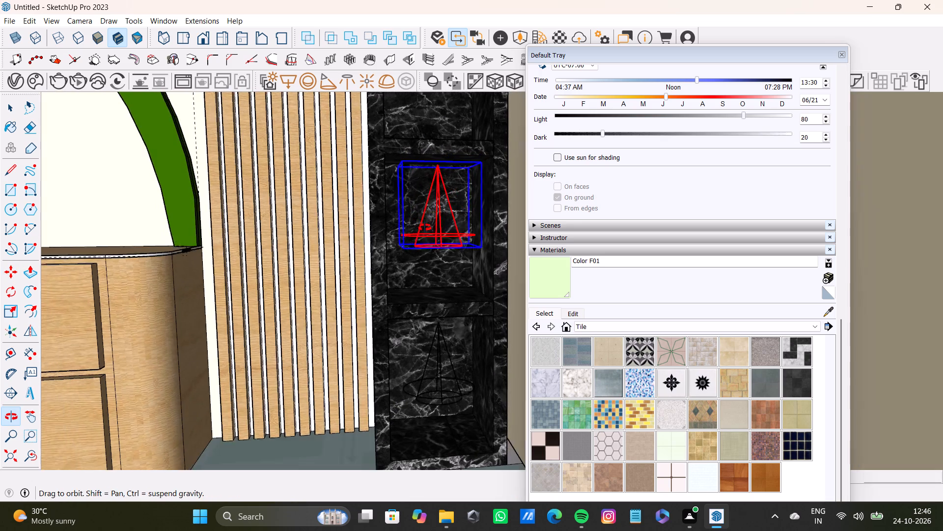
middle_drag(425, 228, 423, 232)
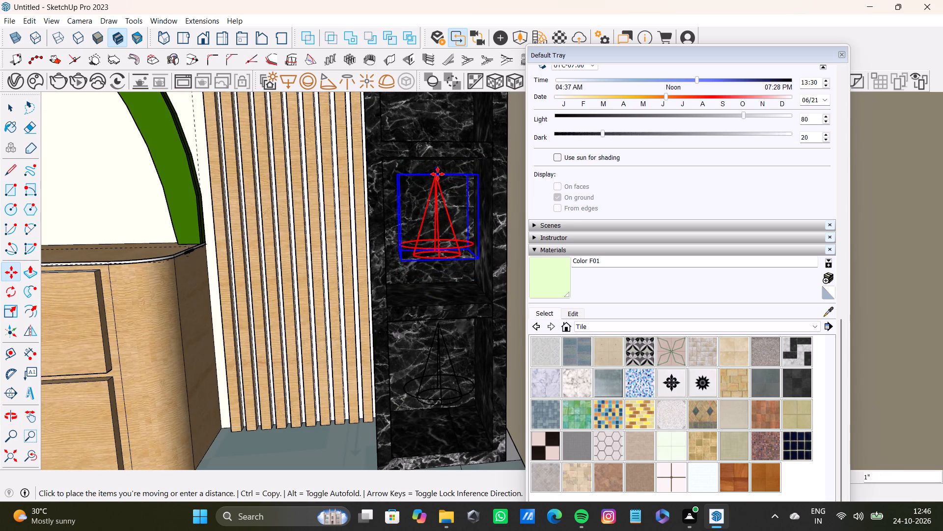
click(438, 174)
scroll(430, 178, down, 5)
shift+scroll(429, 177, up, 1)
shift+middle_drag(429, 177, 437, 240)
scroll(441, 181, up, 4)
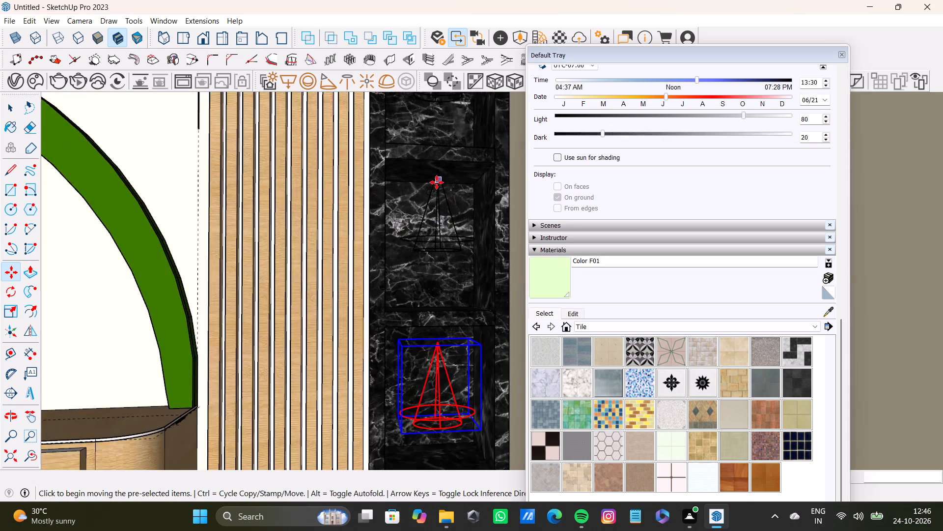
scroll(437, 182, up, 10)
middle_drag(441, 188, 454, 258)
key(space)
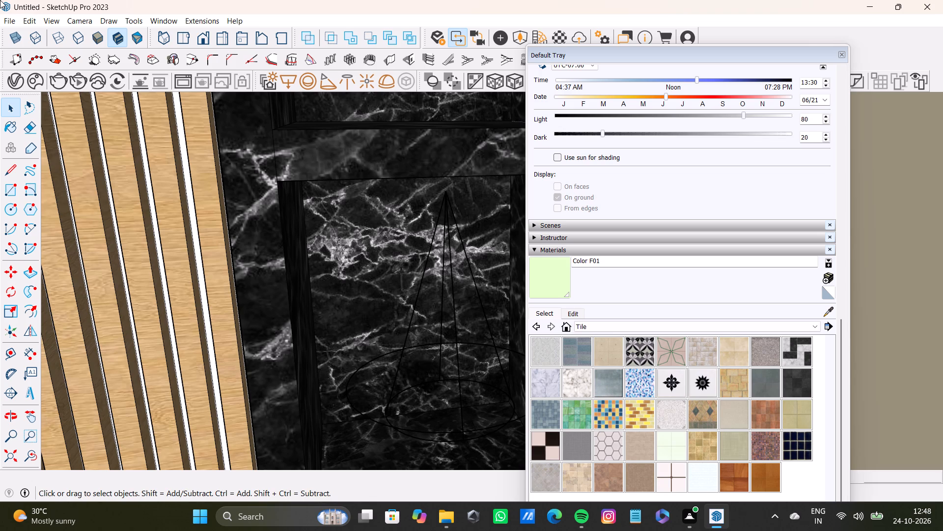
Close the Default Tray and bring the whole room model into view from the front.
click(839, 58)
key(space)
scroll(504, 252, down, 9)
drag(29, 458, 23, 456)
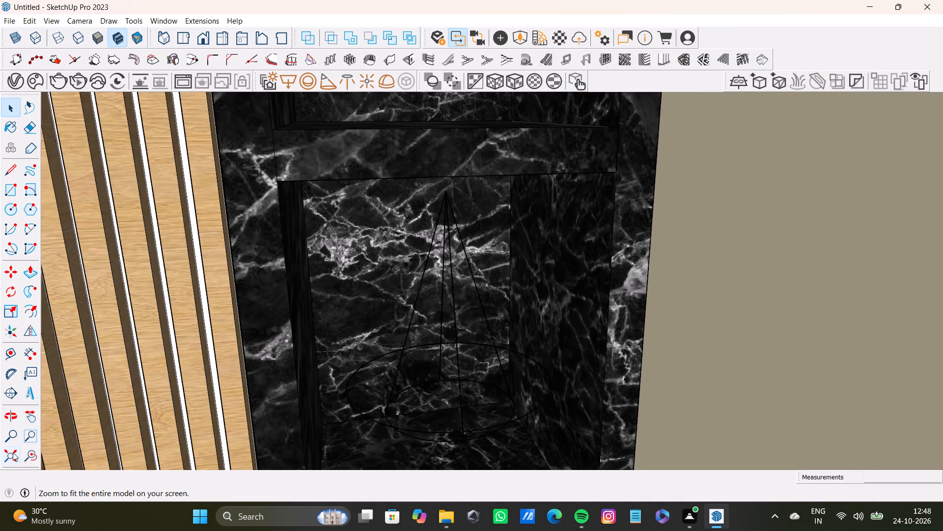
click(1, 449)
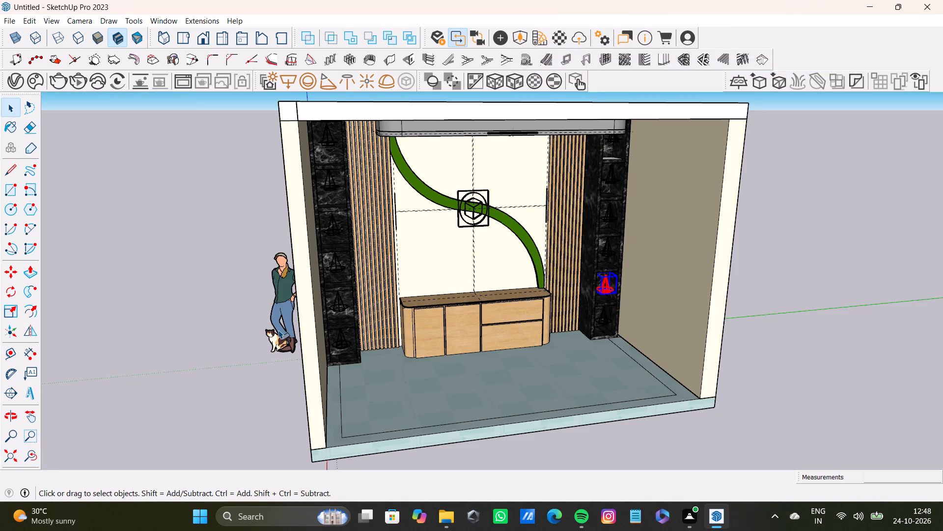
scroll(457, 464, down, 6)
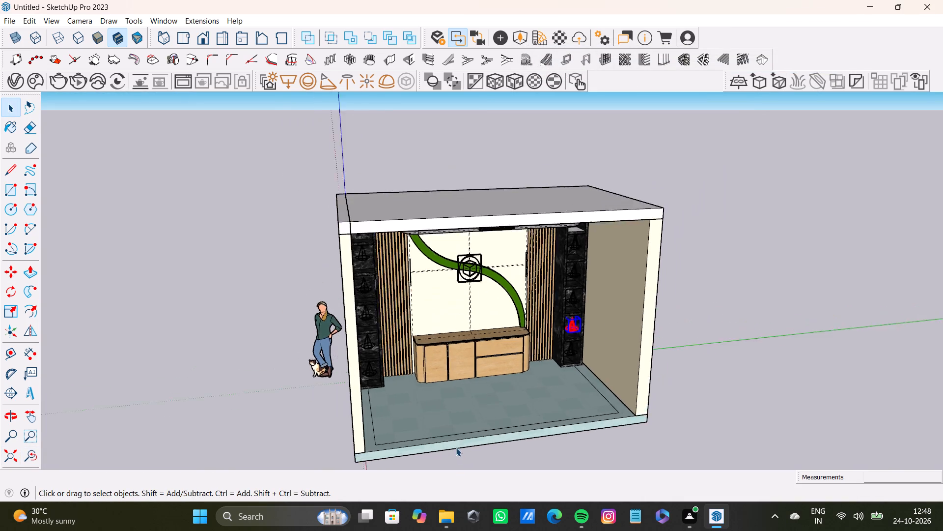
scroll(456, 447, down, 2)
middle_drag(463, 432, 411, 326)
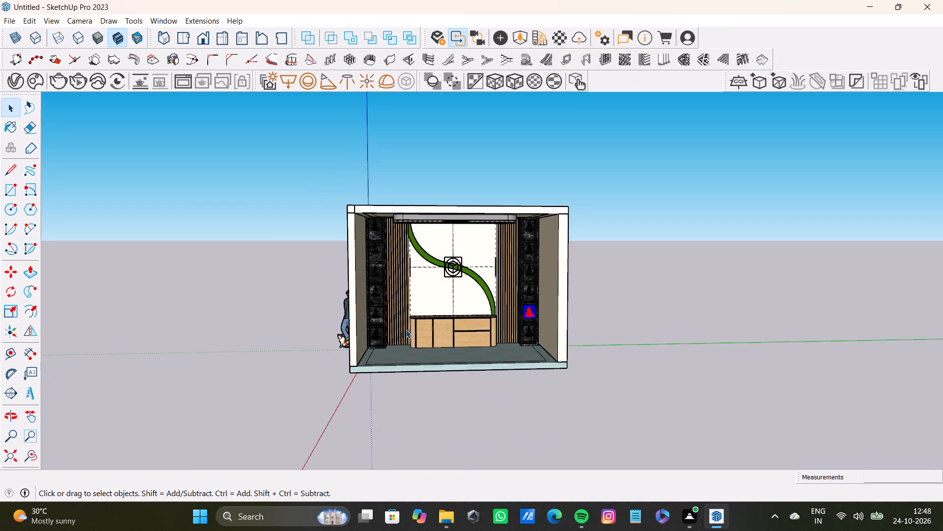
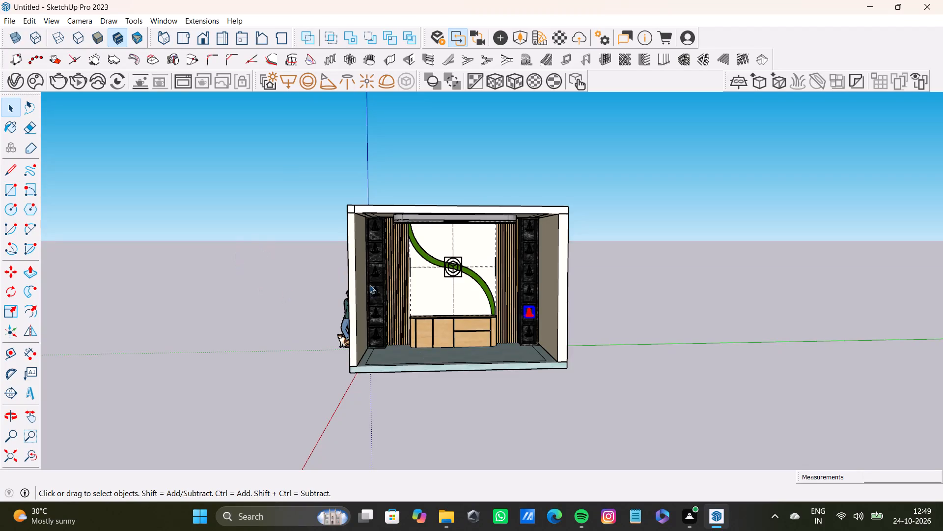
Place a V-Ray dome light on the ground in front of the room's open side.
scroll(394, 281, up, 8)
middle_drag(468, 290, 450, 260)
scroll(447, 259, down, 3)
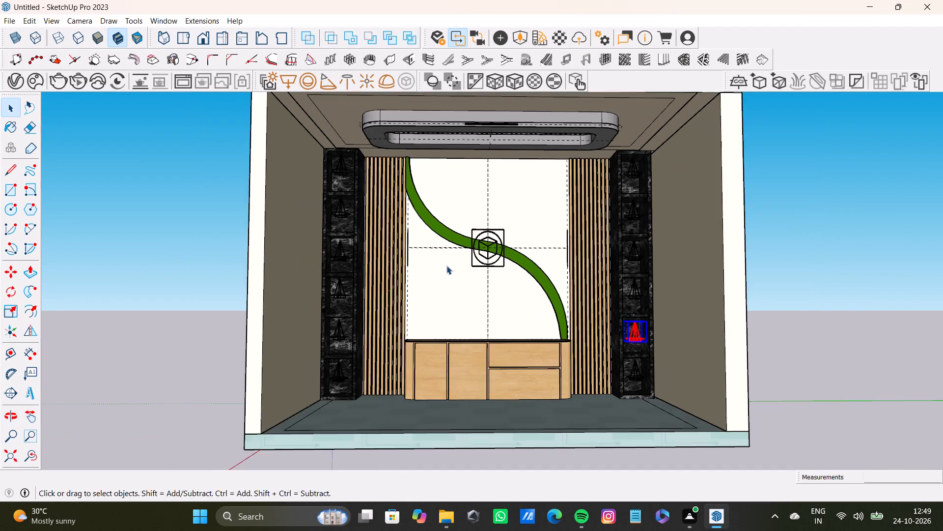
middle_drag(446, 266, 428, 271)
click(386, 84)
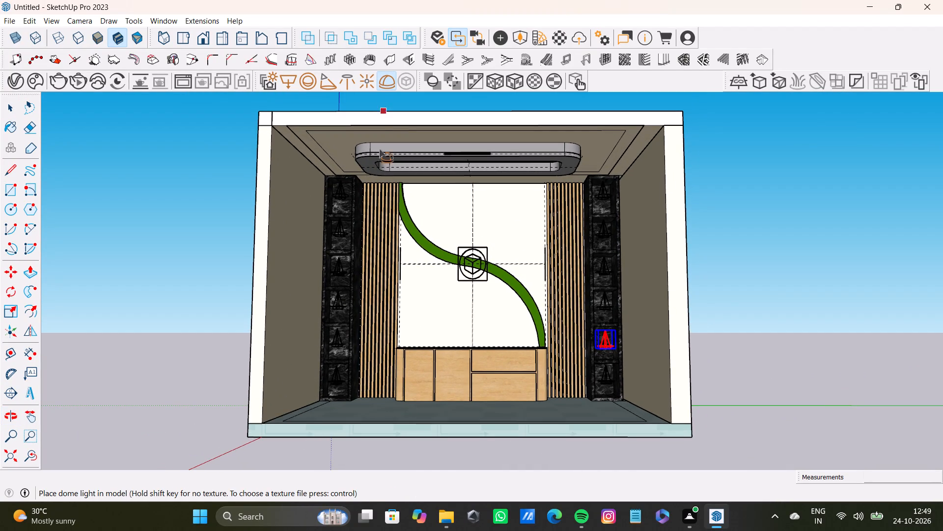
click(392, 451)
key(space)
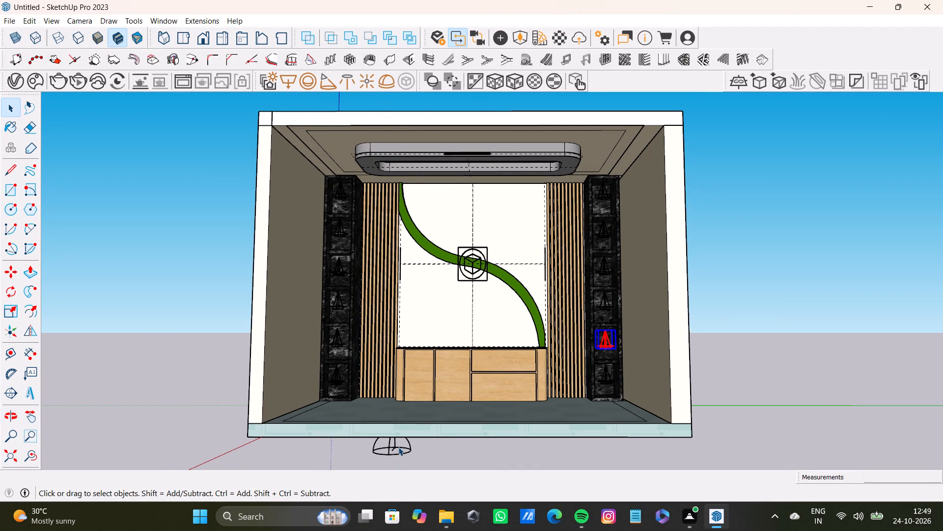
Move the dome light clear of the floor slab, just outside the room's front left corner.
click(398, 447)
middle_drag(457, 459, 372, 466)
middle_drag(426, 439, 431, 366)
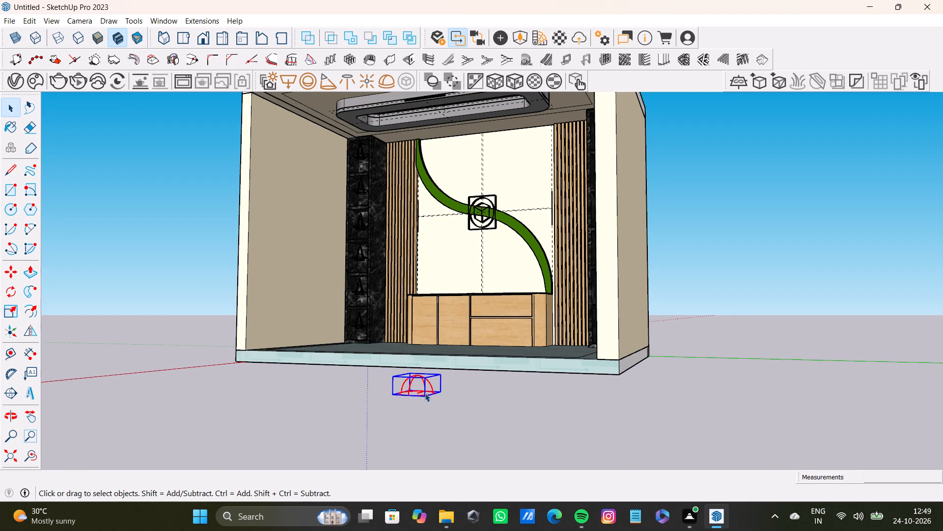
key(m)
drag(427, 399, 422, 399)
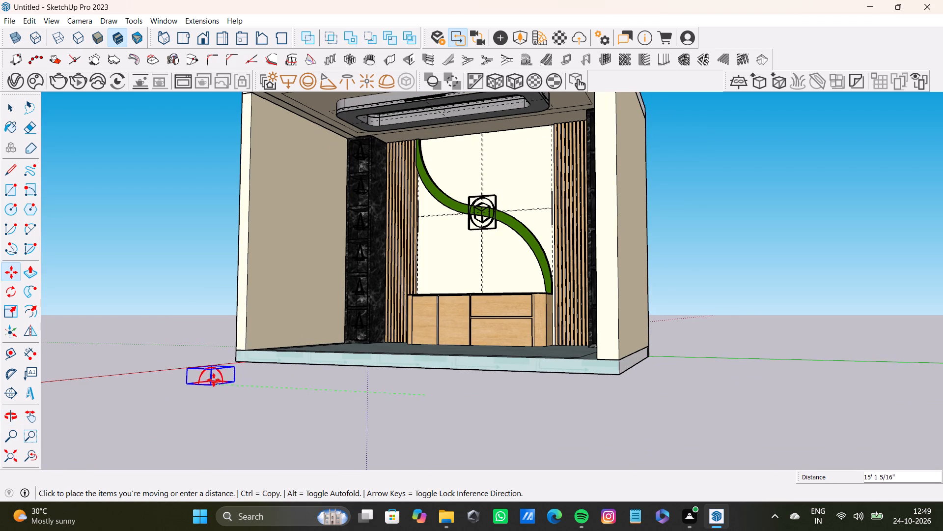
click(317, 362)
middle_drag(325, 404, 281, 503)
shift+middle_drag(294, 431, 314, 375)
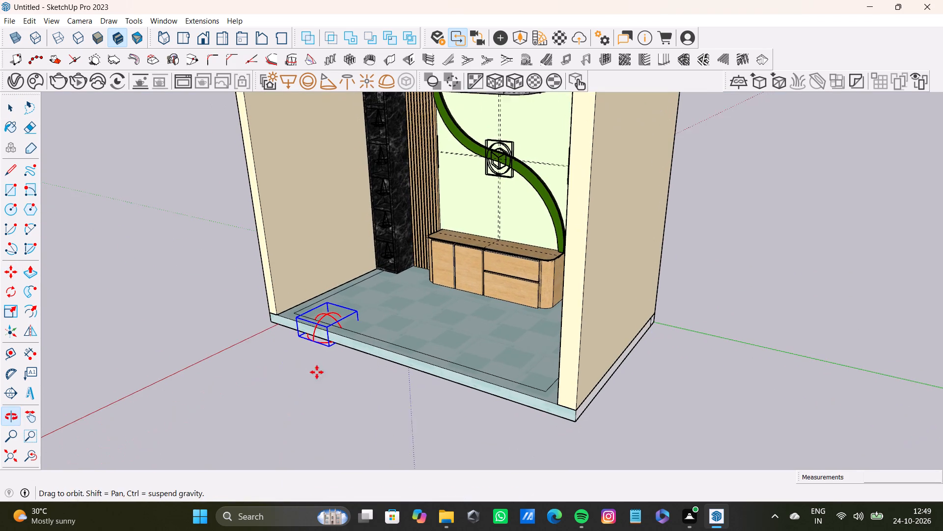
click(325, 349)
click(270, 373)
key(space)
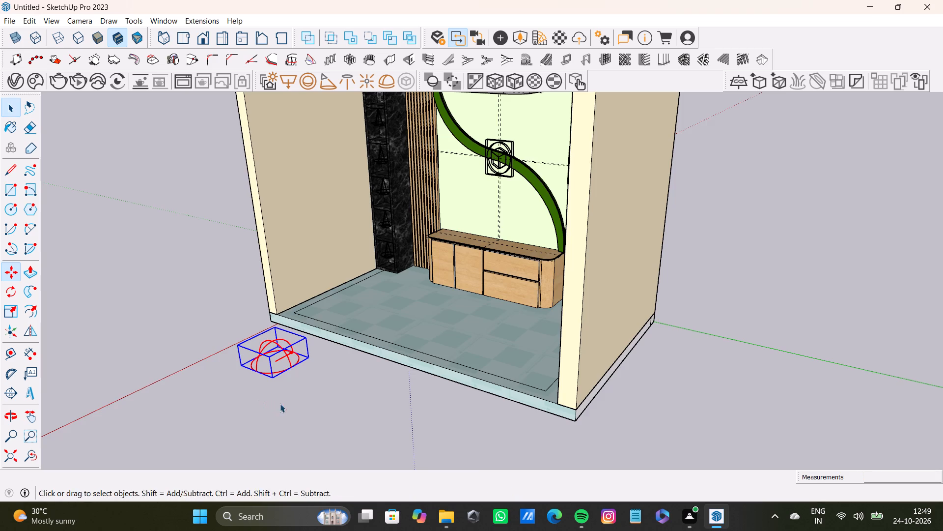
Set the SunLight intensity to 0 in the V-Ray Asset Editor.
middle_drag(280, 404, 406, 383)
scroll(406, 383, down, 3)
shift+middle_drag(407, 382, 391, 344)
click(16, 81)
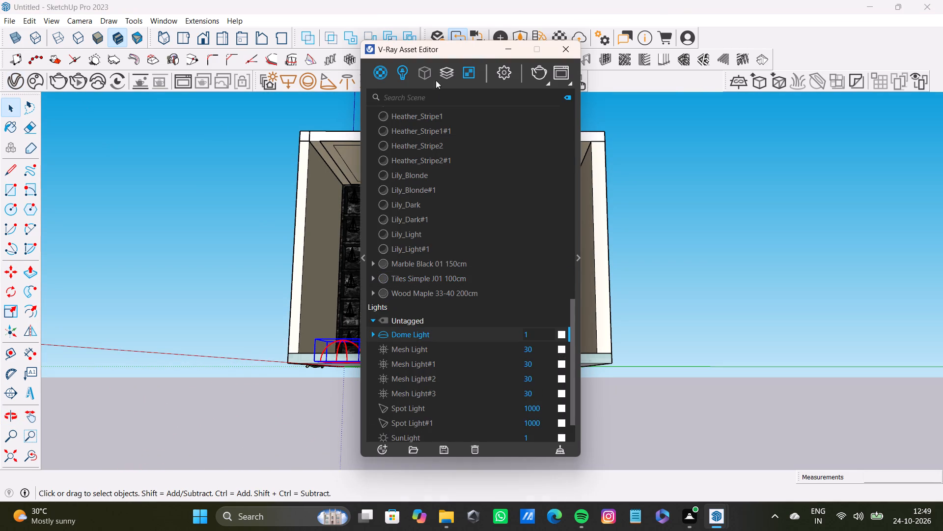
click(407, 74)
drag(544, 154, 525, 154)
drag(536, 245, 516, 246)
key(BackSpace)
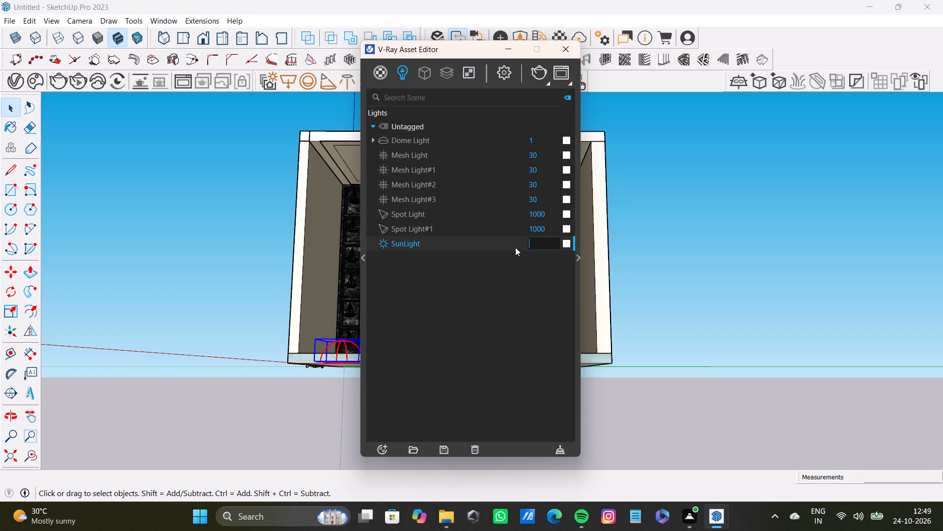
key(0)
key(Return)
click(566, 52)
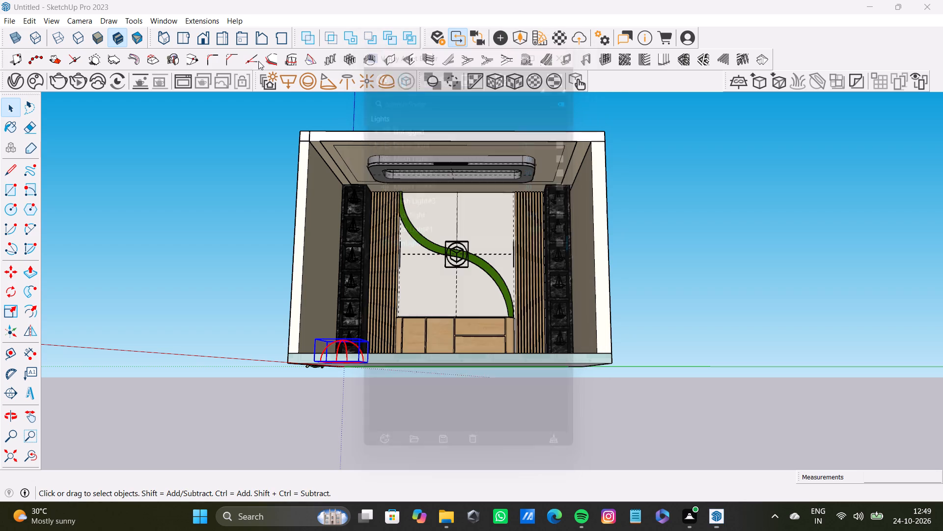
Frame the wall unit from the front, run an interactive V-Ray render to check the lighting, and stop it.
scroll(385, 252, up, 5)
shift+middle_drag(416, 271, 385, 279)
scroll(385, 279, down, 1)
shift+middle_drag(385, 279, 388, 299)
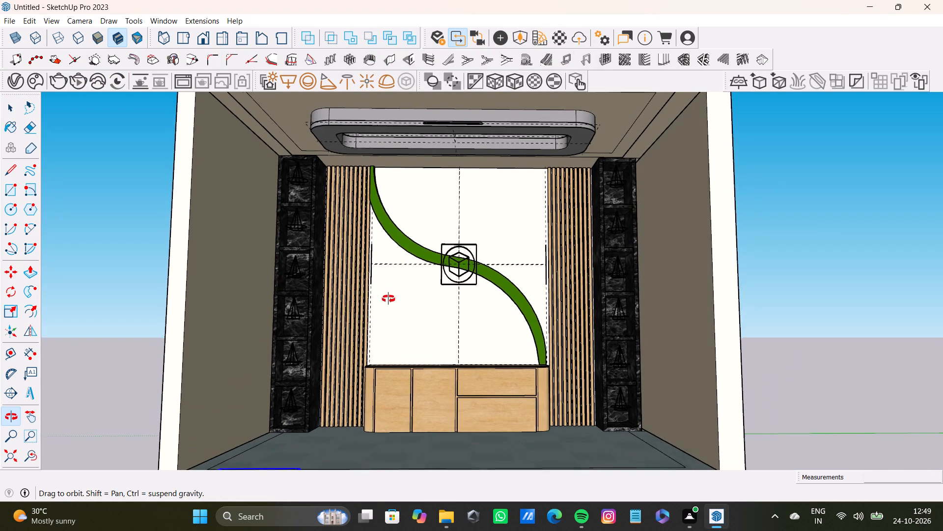
shift+middle_drag(388, 299, 389, 298)
click(81, 77)
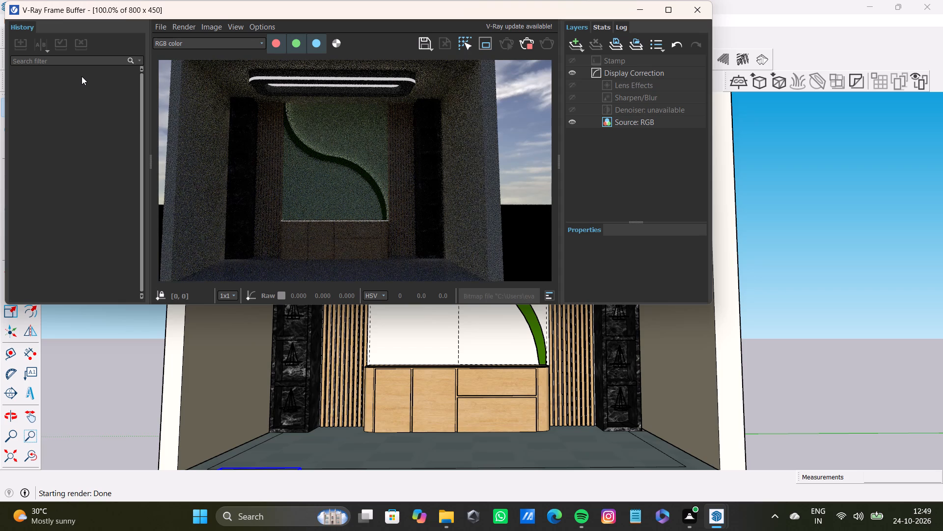
click(704, 8)
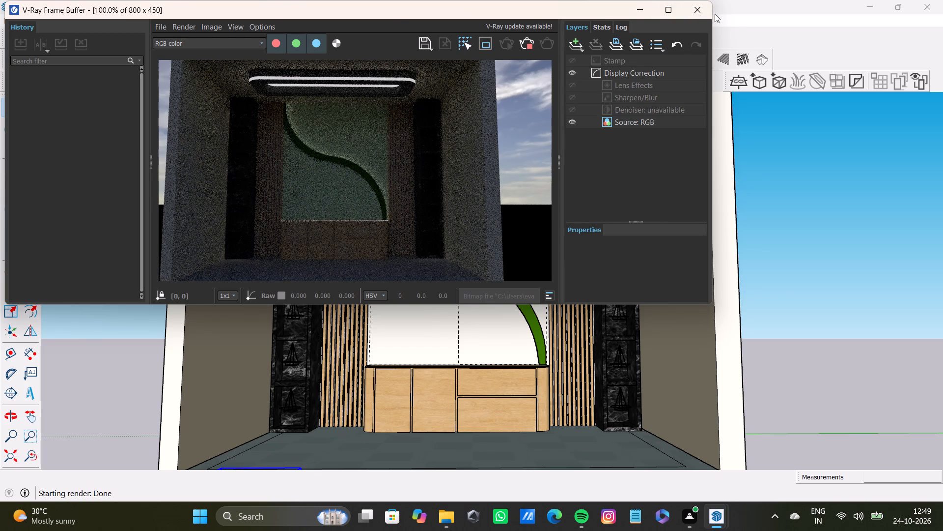
click(85, 89)
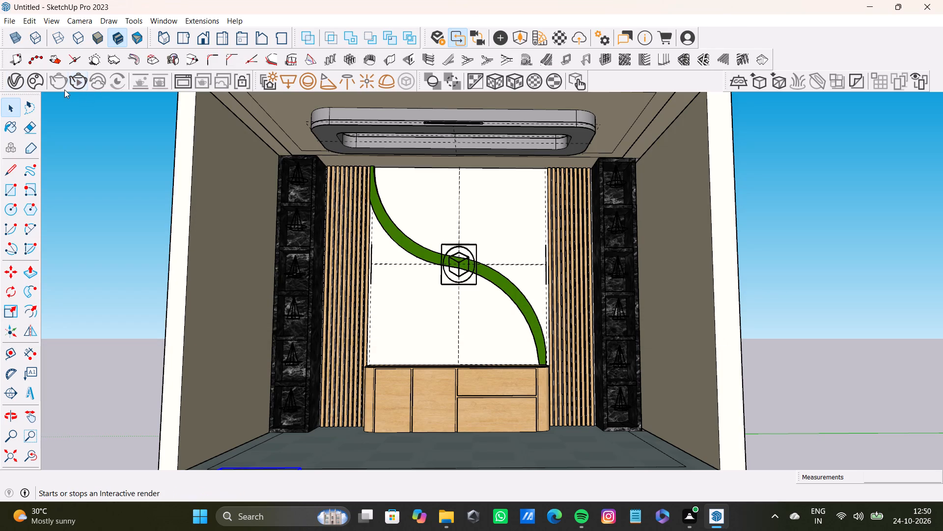
Set the intensity of both Spot Light and Spot Light#1 to 10000.
click(13, 82)
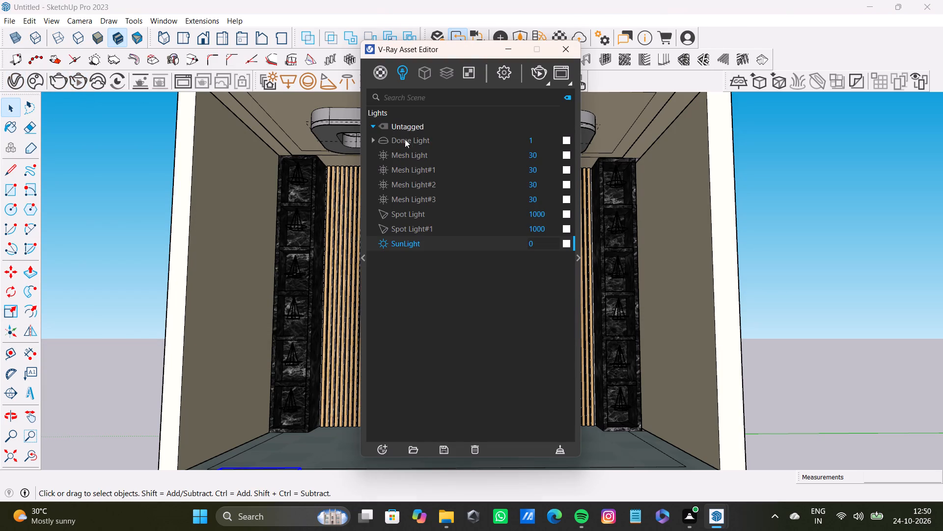
click(555, 214)
key(0)
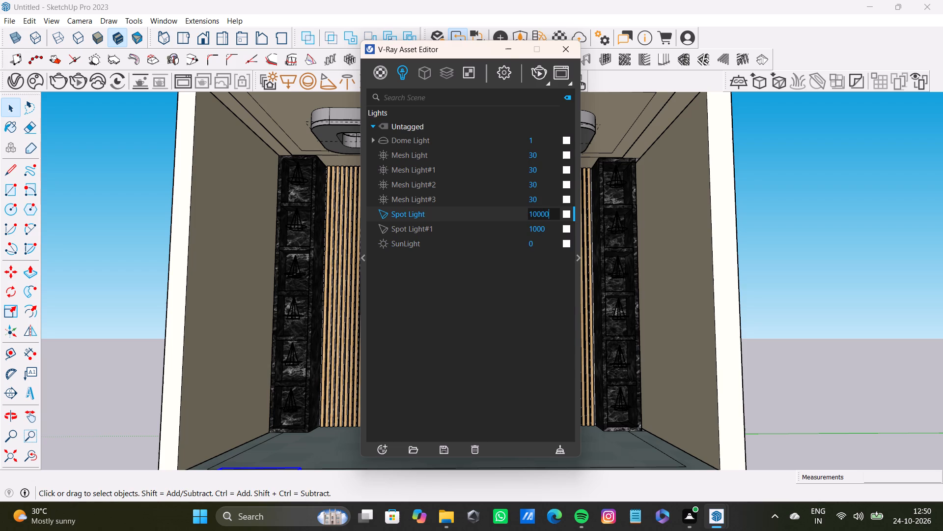
key(Return)
click(548, 228)
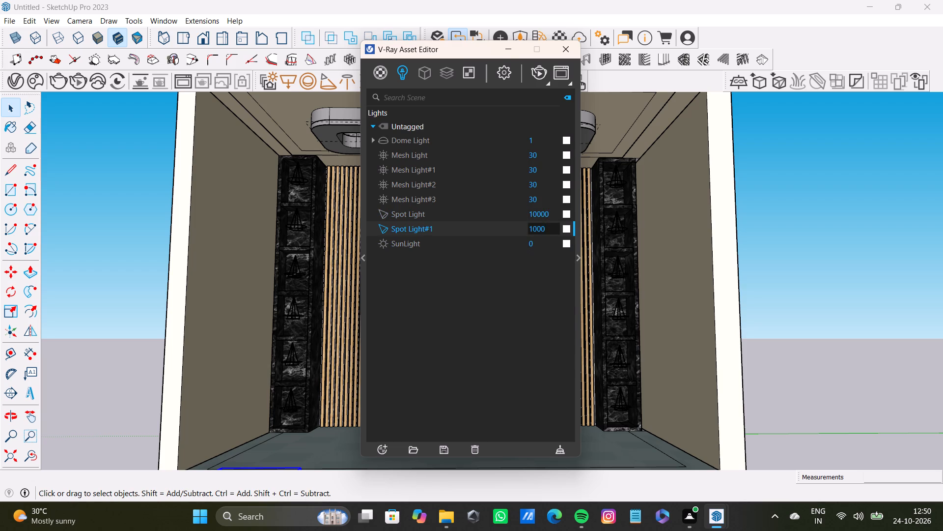
key(0)
key(Return)
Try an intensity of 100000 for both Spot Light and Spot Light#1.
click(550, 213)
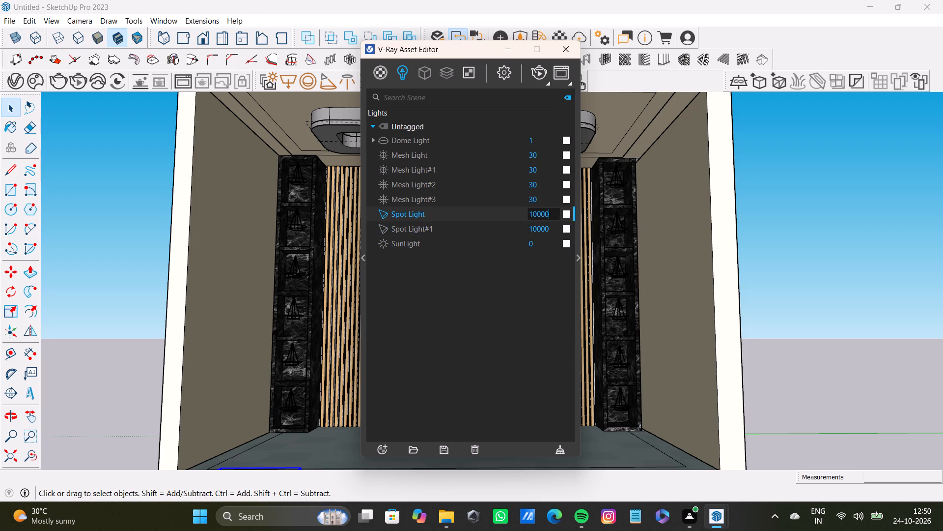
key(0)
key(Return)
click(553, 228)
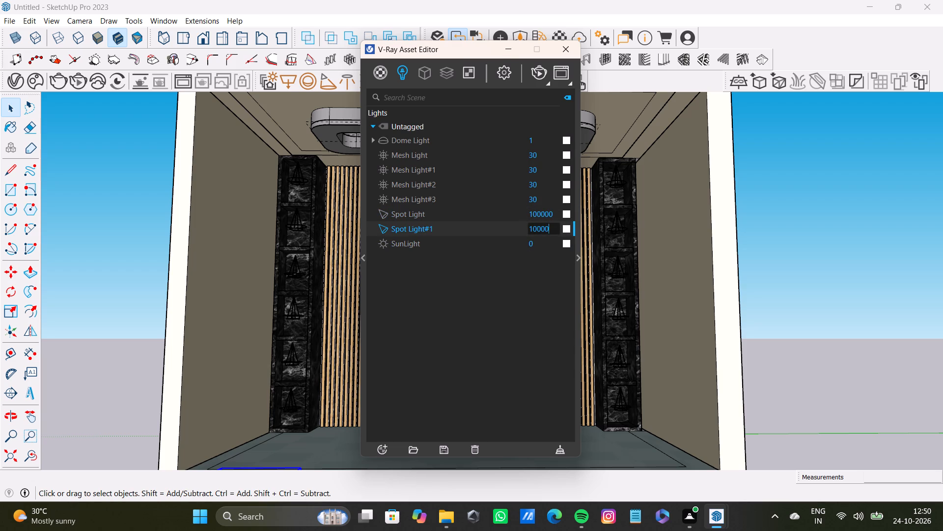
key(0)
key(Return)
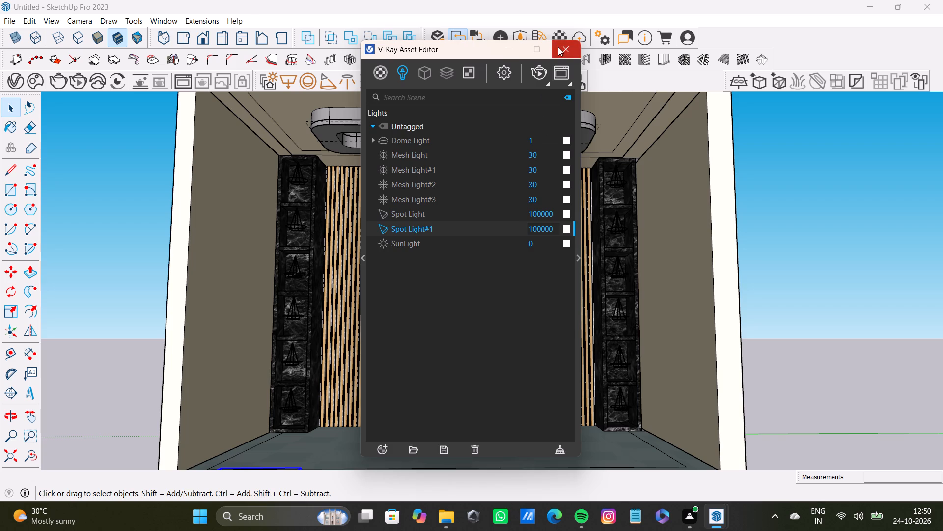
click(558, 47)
Run an interactive V-Ray render to examine the niche lighting at the new spot light intensity.
click(77, 75)
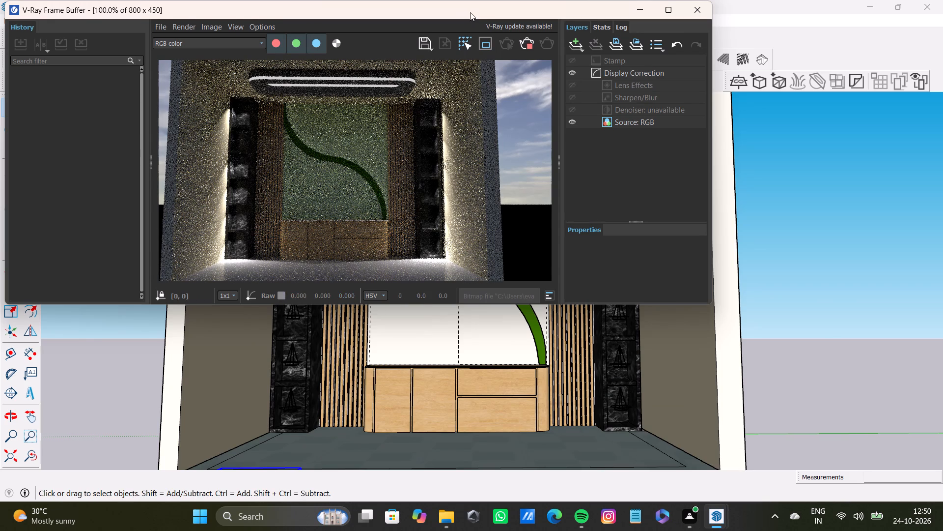
drag(470, 12, 603, 104)
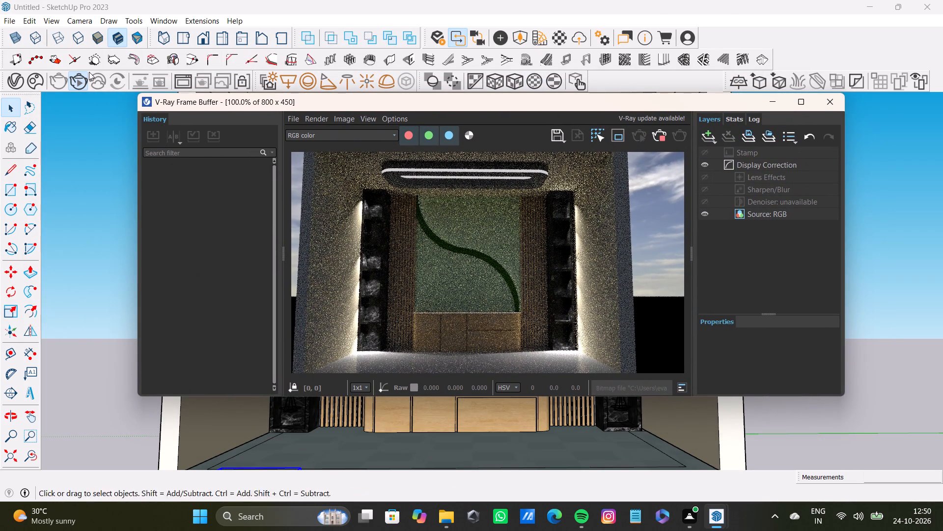
Set Spot Light and Spot Light#1 back to an intensity of 10000 while the interactive render runs.
click(24, 86)
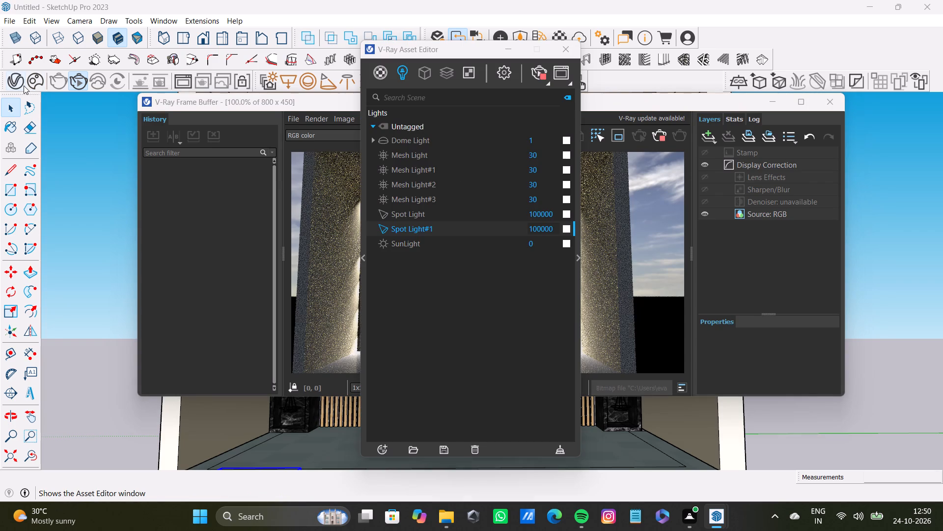
click(556, 211)
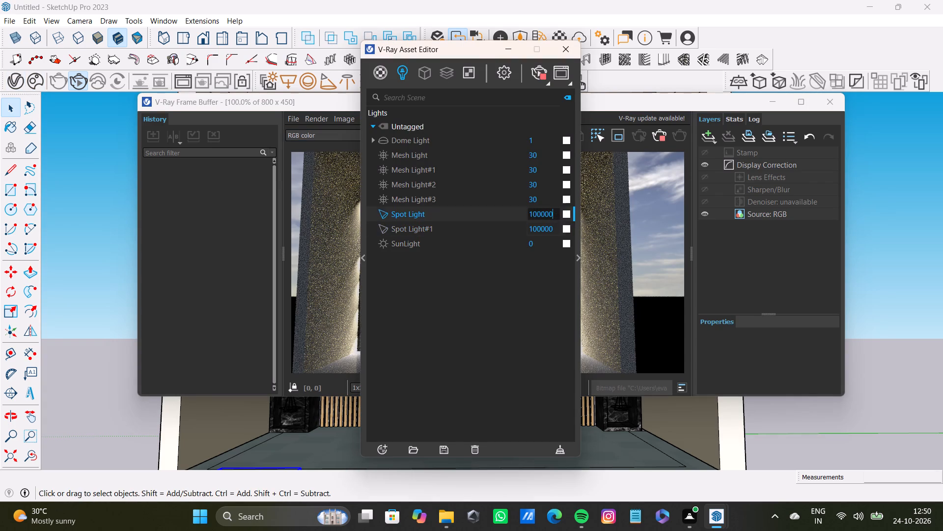
key(BackSpace)
key(Return)
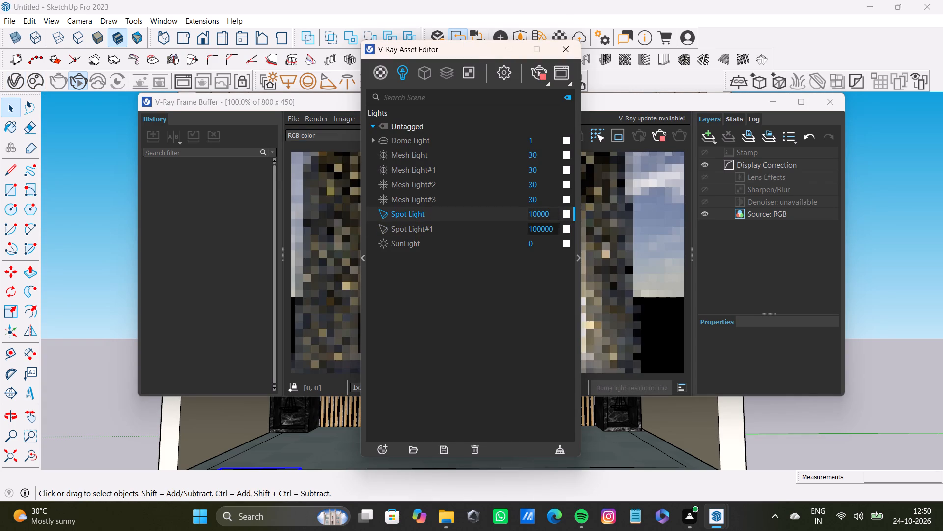
click(555, 231)
key(BackSpace)
key(Return)
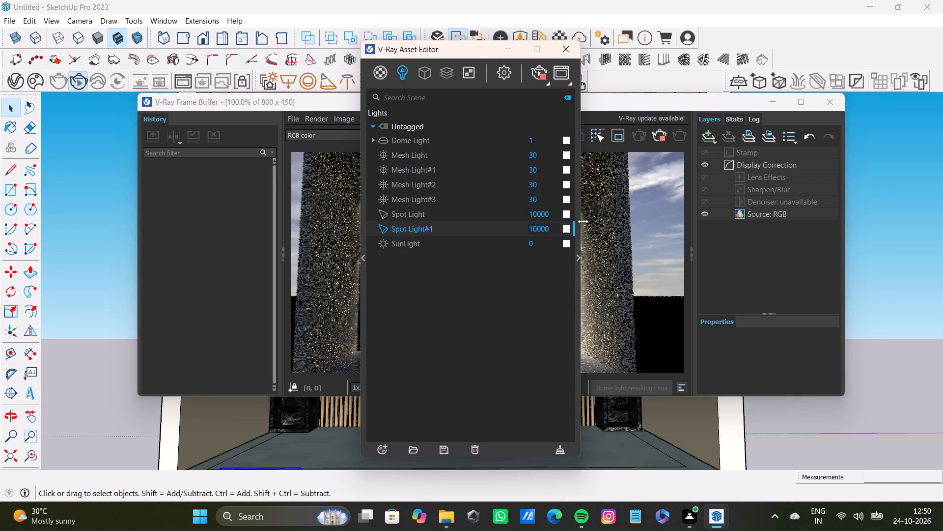
click(570, 50)
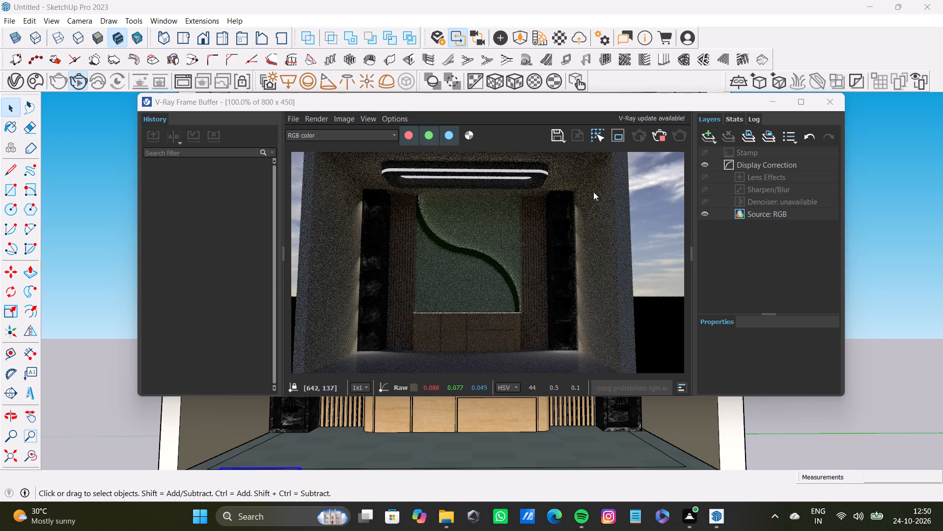
Examine the updated render of the wall unit and marble column niches up close, and close the frame buffer.
scroll(551, 224, up, 2)
scroll(551, 224, down, 3)
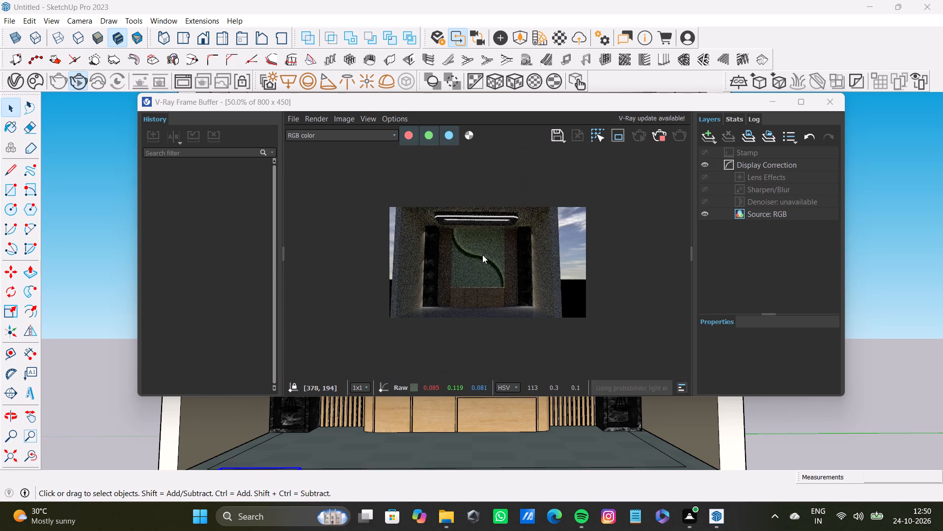
middle_drag(481, 273, 460, 278)
scroll(448, 245, up, 1)
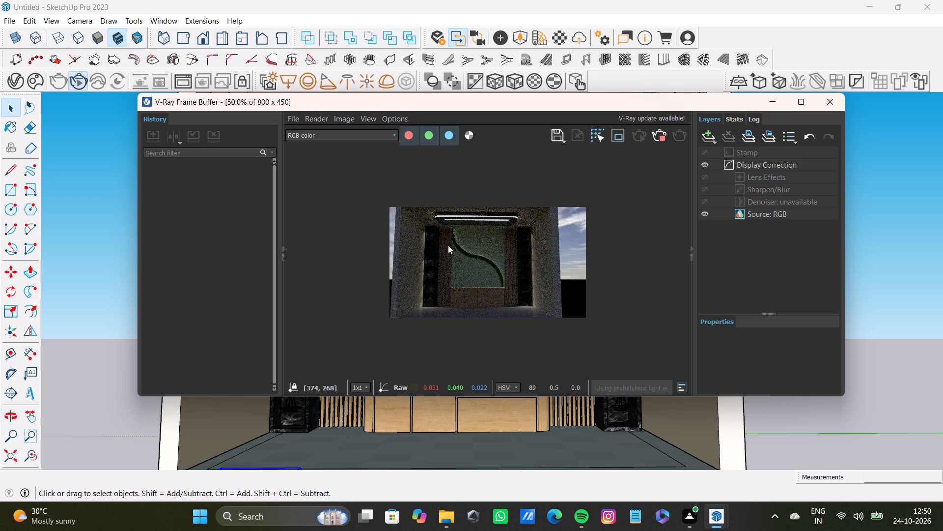
scroll(448, 245, up, 2)
scroll(450, 248, down, 1)
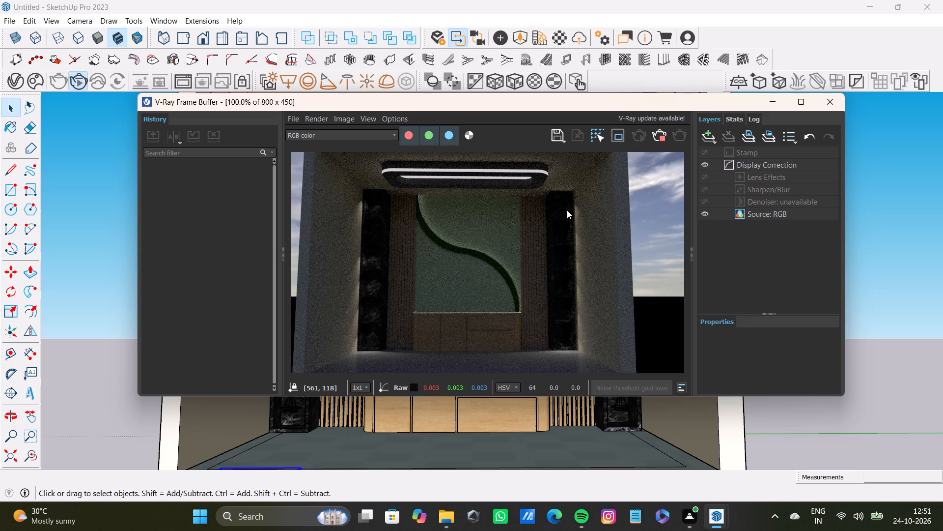
click(833, 101)
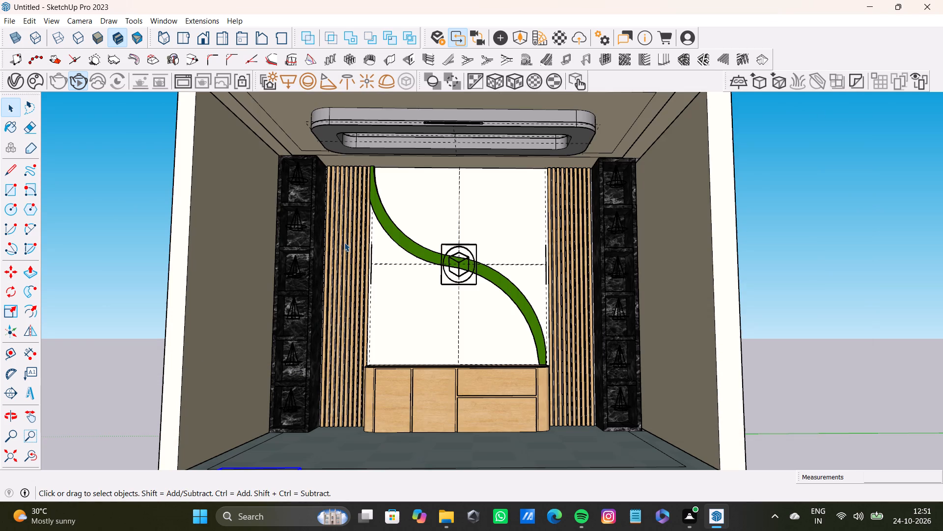
Move the spot light in the top niche of the left marble column about 3 9/16" across the niche.
scroll(288, 184, up, 10)
middle_drag(305, 182, 248, 214)
scroll(367, 183, up, 2)
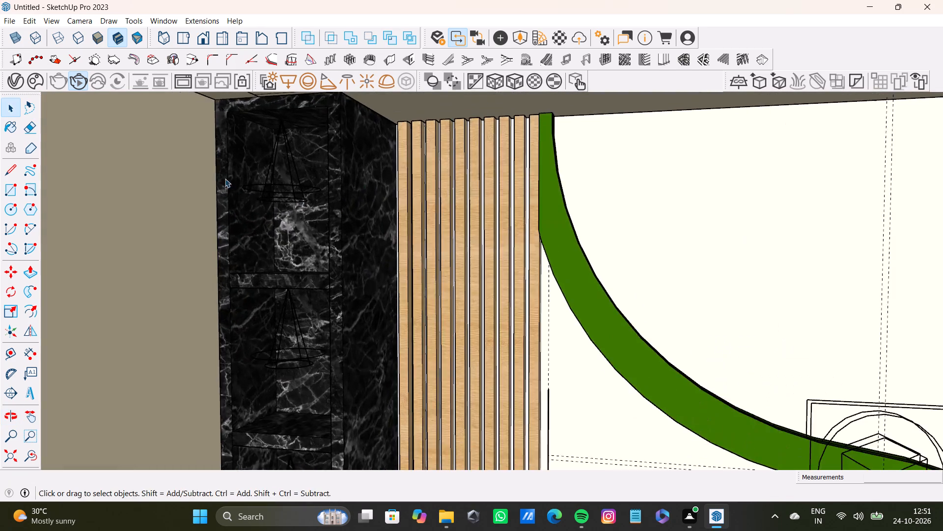
scroll(225, 178, up, 4)
middle_drag(329, 192, 282, 202)
scroll(309, 179, down, 7)
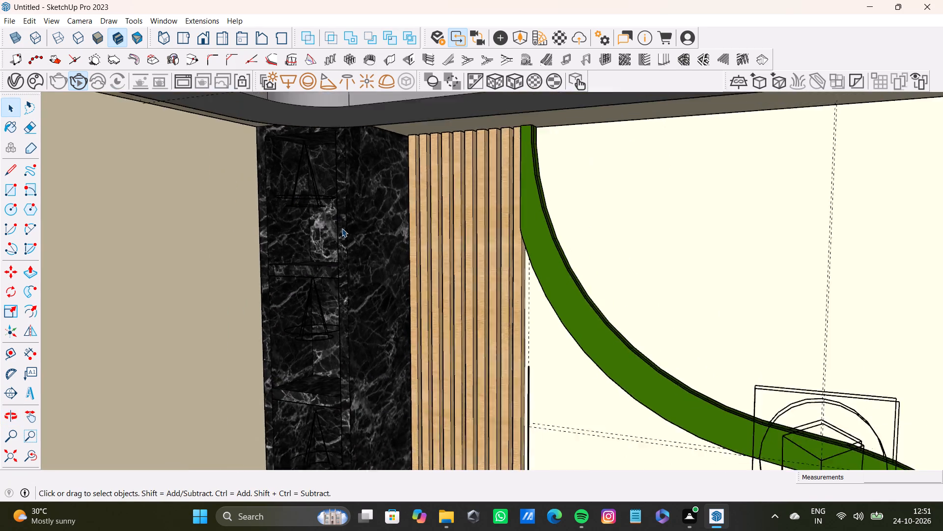
scroll(342, 228, down, 1)
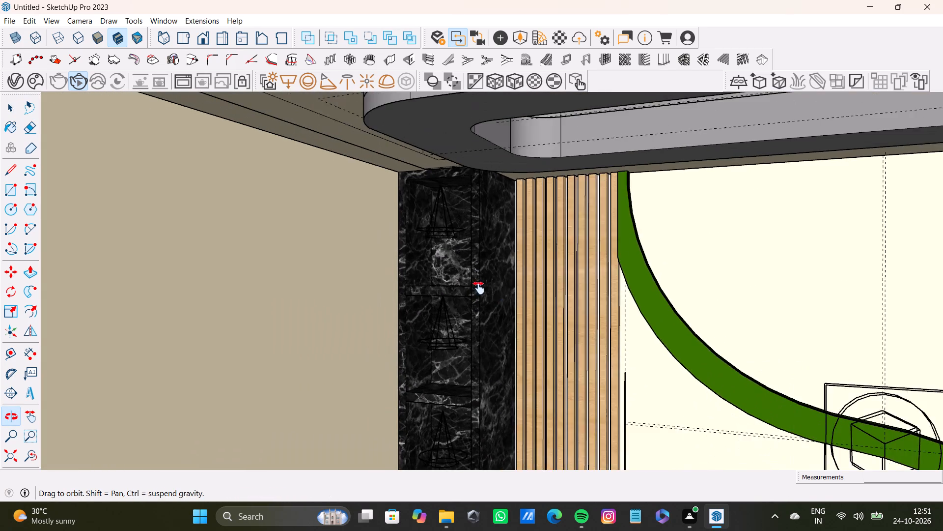
scroll(433, 213, up, 6)
click(438, 214)
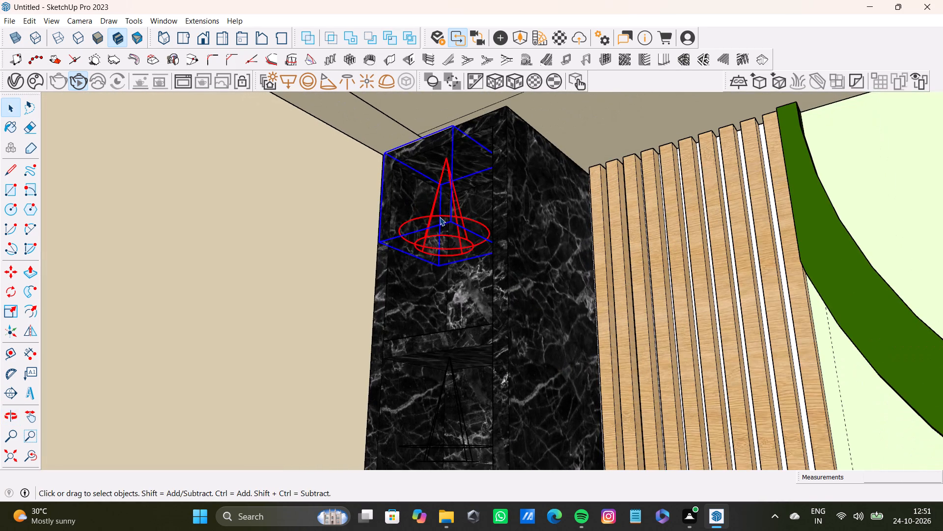
key(m)
drag(448, 161, 456, 162)
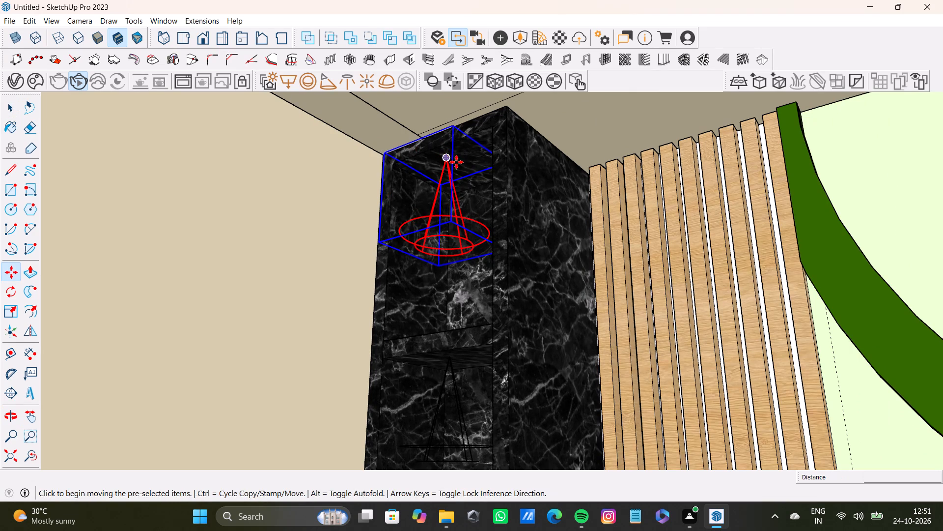
drag(456, 162, 455, 162)
click(469, 165)
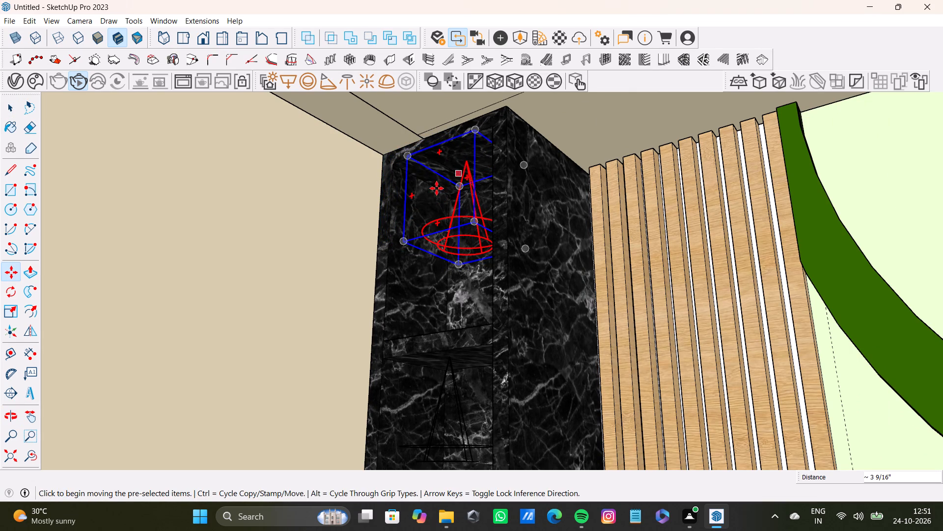
Stop the running interactive V-Ray render.
middle_drag(437, 188, 503, 220)
scroll(475, 198, up, 7)
middle_drag(475, 172, 492, 171)
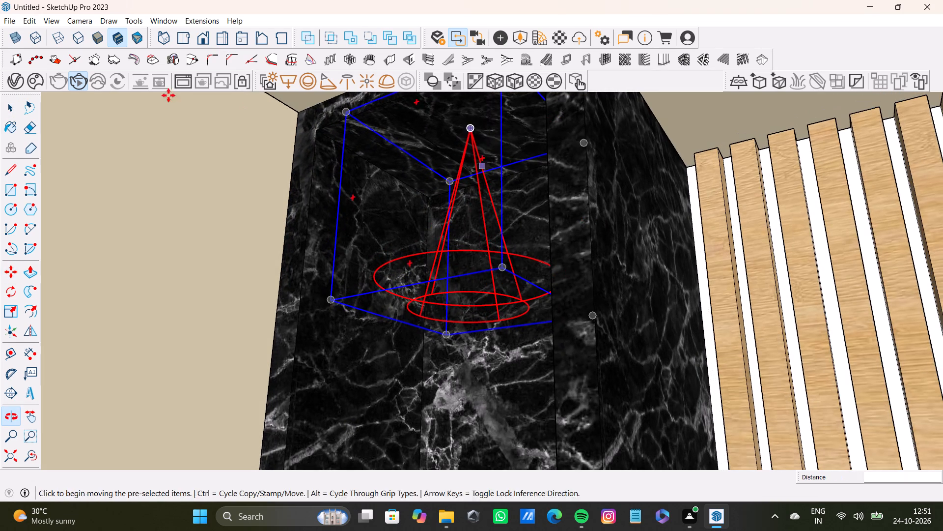
click(86, 87)
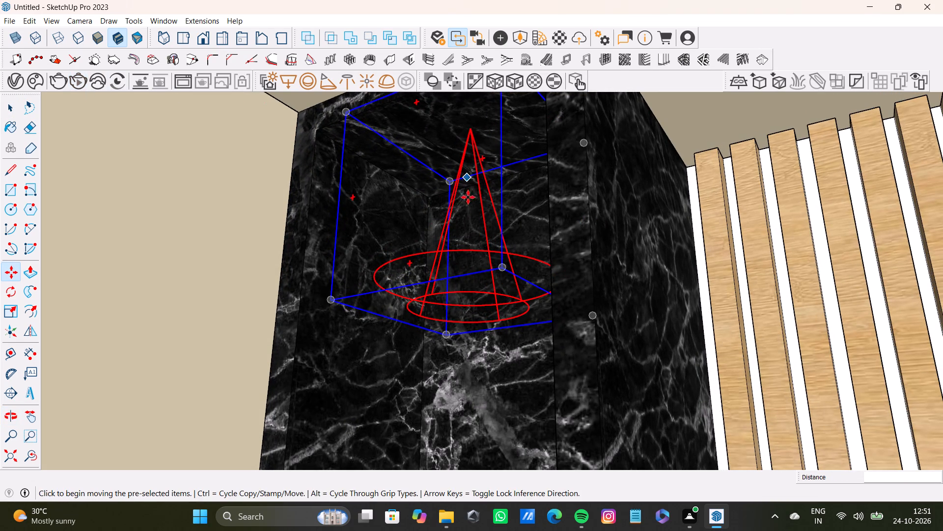
Fine-tune the top niche's spot light, shifting it about 1" sideways and lowering it about 1 3/4" from the niche ceiling.
scroll(470, 153, down, 3)
shift+middle_drag(467, 170, 474, 183)
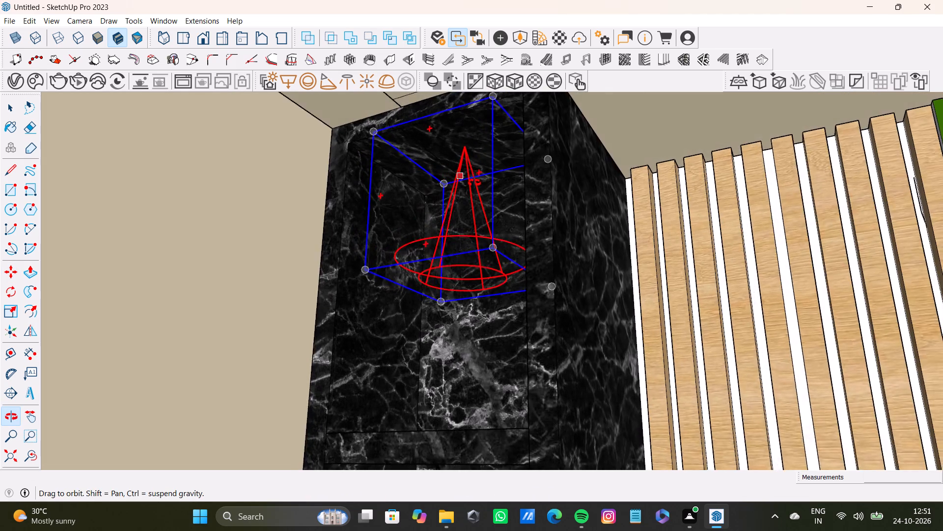
shift+middle_drag(474, 183, 474, 189)
scroll(460, 154, up, 3)
drag(468, 148, 473, 148)
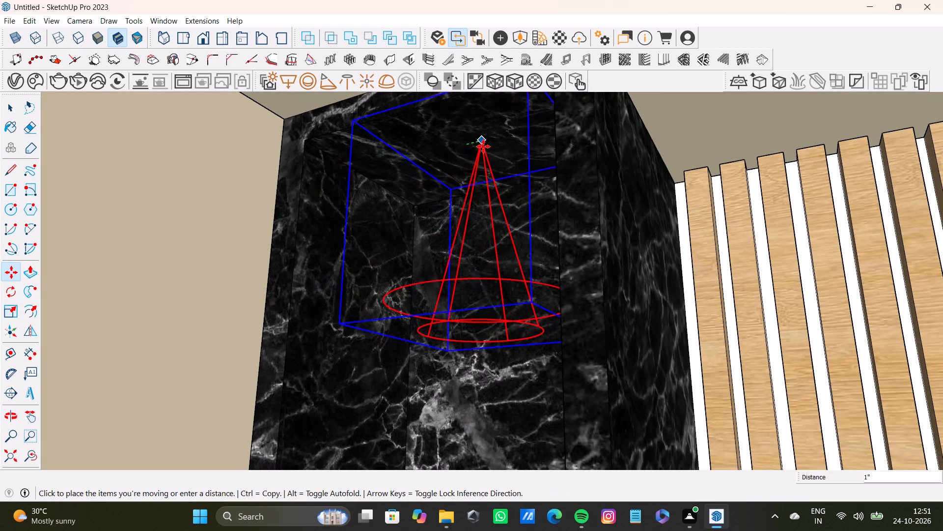
click(482, 146)
click(476, 146)
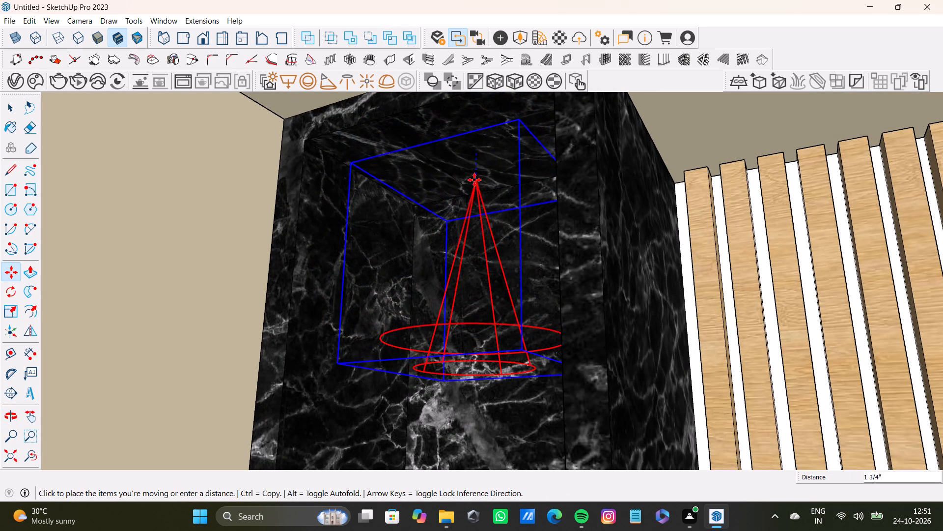
click(475, 183)
scroll(478, 174, up, 6)
middle_drag(479, 172, 452, 202)
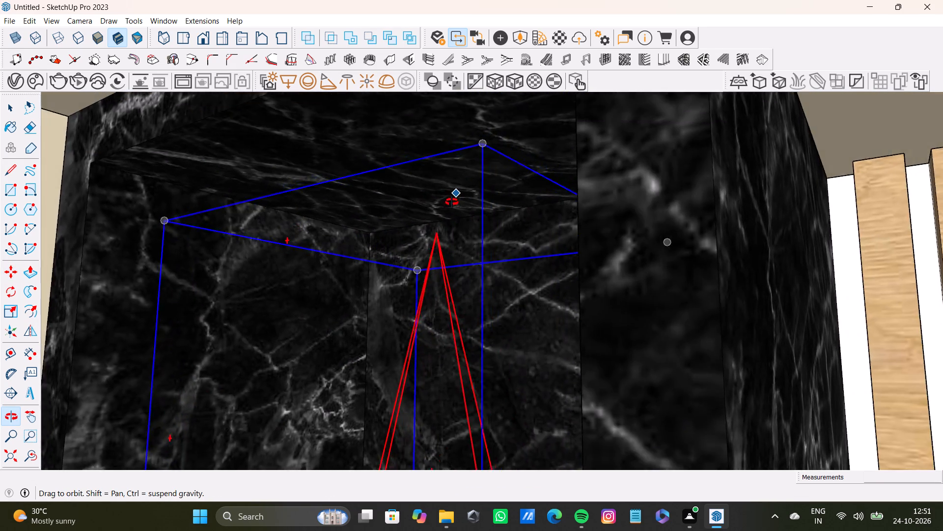
middle_drag(452, 202, 445, 250)
click(429, 300)
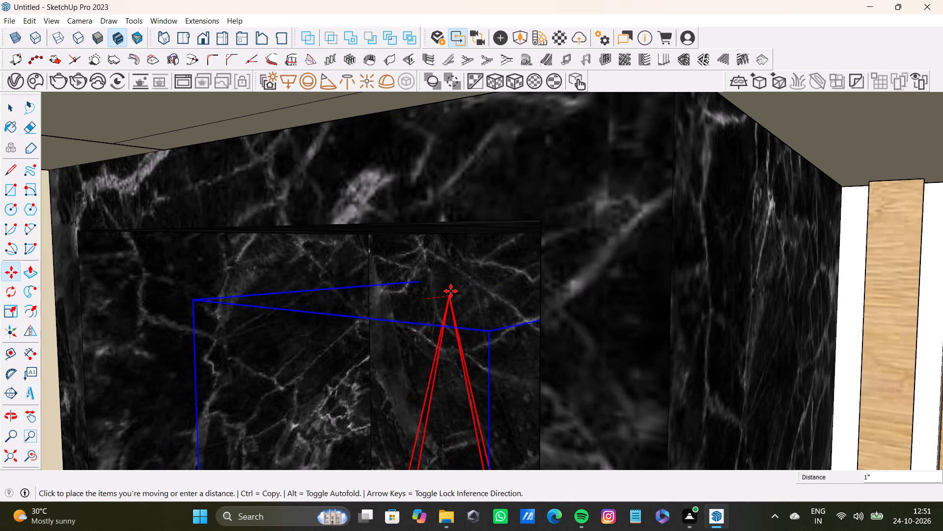
click(427, 291)
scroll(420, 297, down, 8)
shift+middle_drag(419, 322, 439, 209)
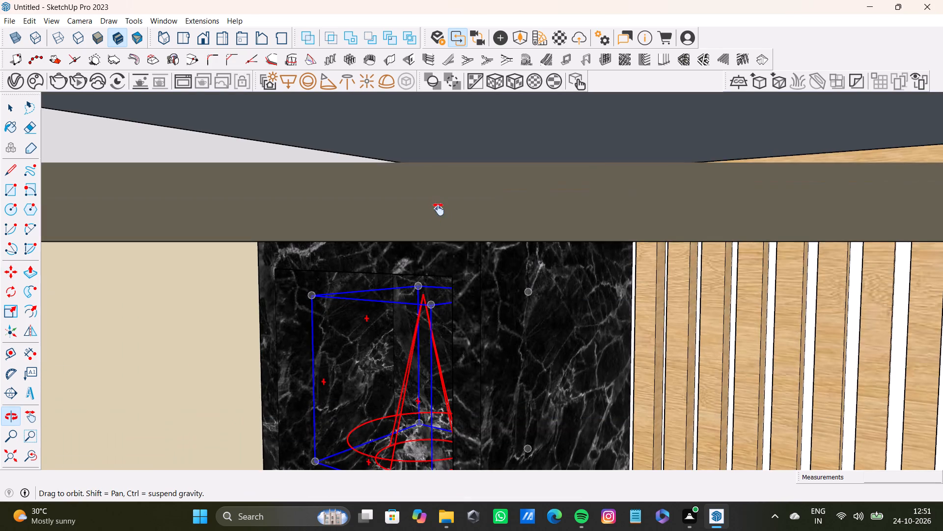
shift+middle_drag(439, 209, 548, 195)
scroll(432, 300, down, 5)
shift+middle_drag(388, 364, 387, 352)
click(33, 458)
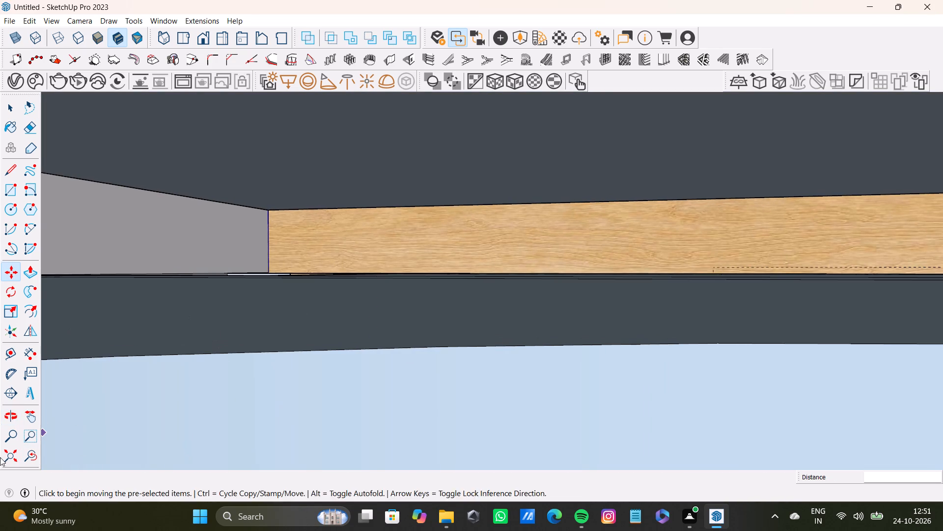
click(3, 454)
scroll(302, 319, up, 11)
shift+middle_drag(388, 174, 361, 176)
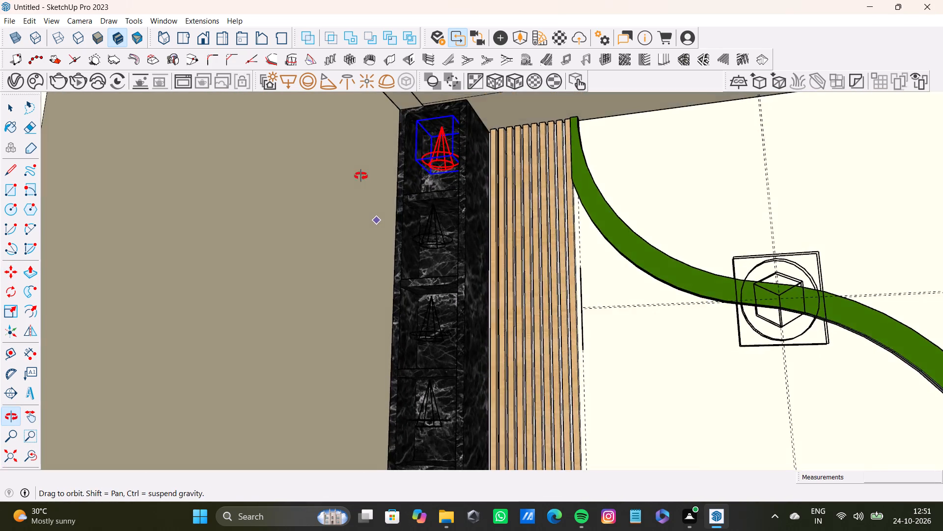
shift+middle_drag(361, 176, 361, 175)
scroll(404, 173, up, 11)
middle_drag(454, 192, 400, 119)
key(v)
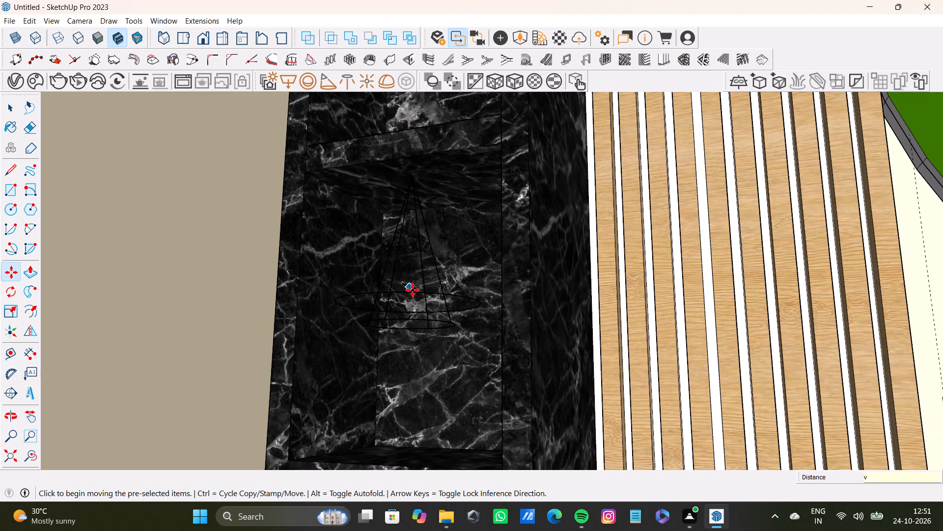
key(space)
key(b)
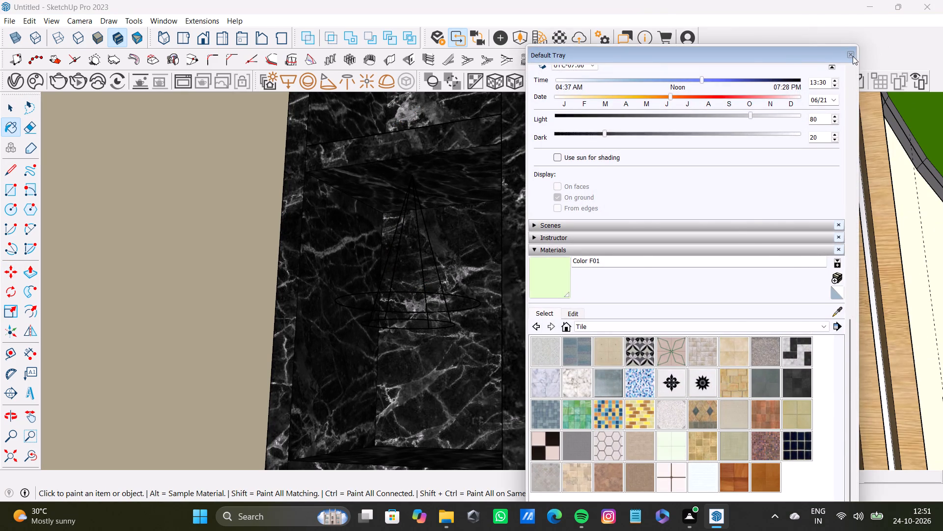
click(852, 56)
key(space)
Move the spot light in the second niche of the left marble column about 2 3/4" across the niche.
click(438, 292)
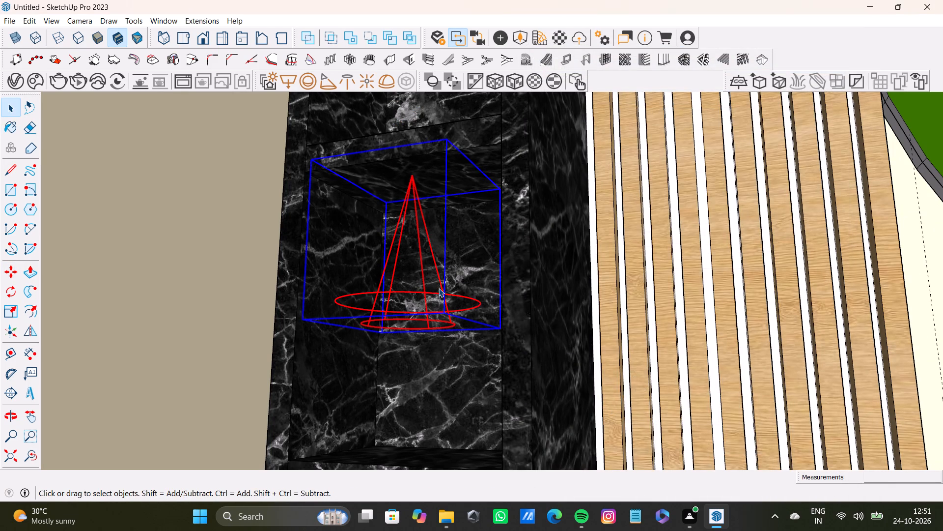
key(m)
click(413, 179)
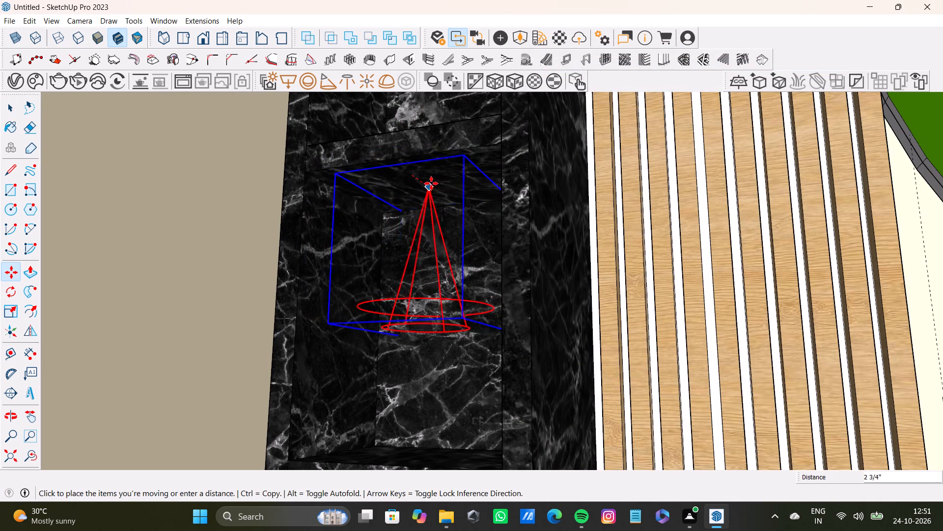
click(432, 181)
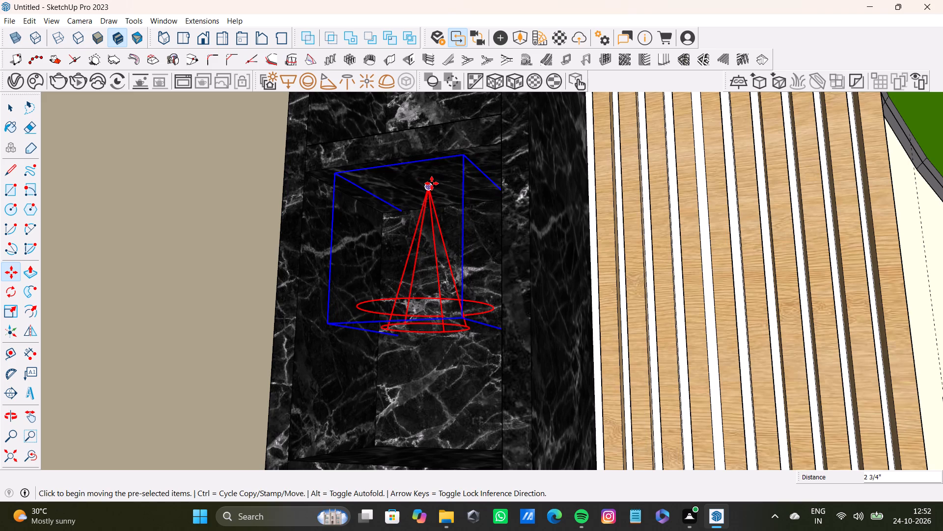
Fine-tune the second niche's spot light just below the niche ceiling, finishing with a downward move of about 1".
click(431, 187)
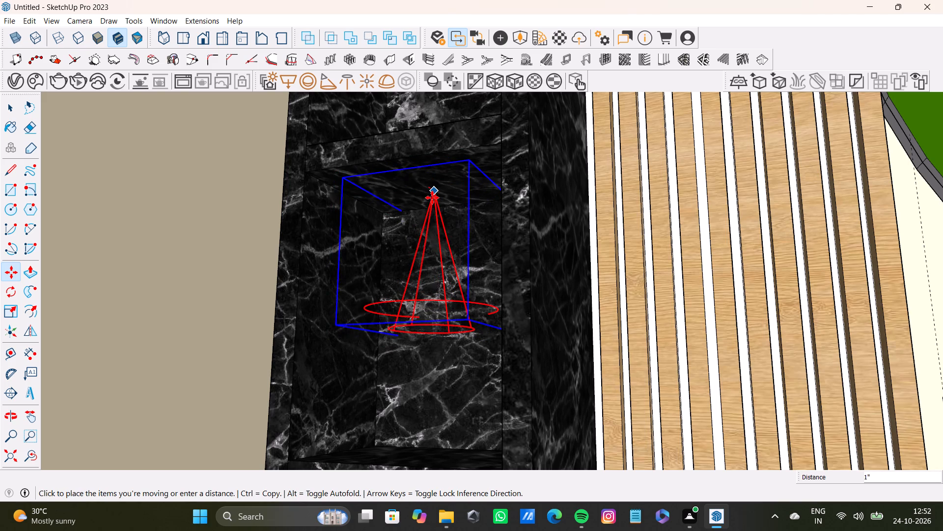
scroll(427, 200, down, 3)
shift+middle_drag(425, 201, 429, 192)
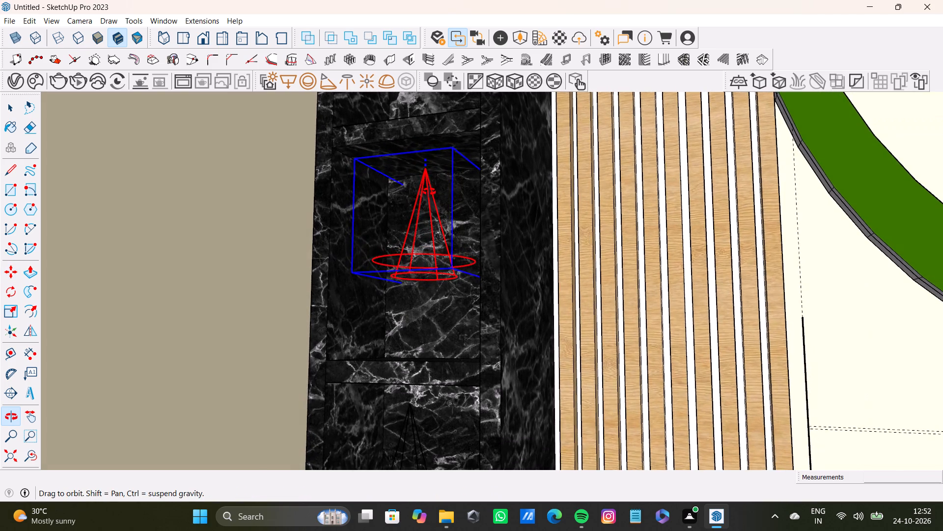
shift+middle_drag(429, 192, 427, 192)
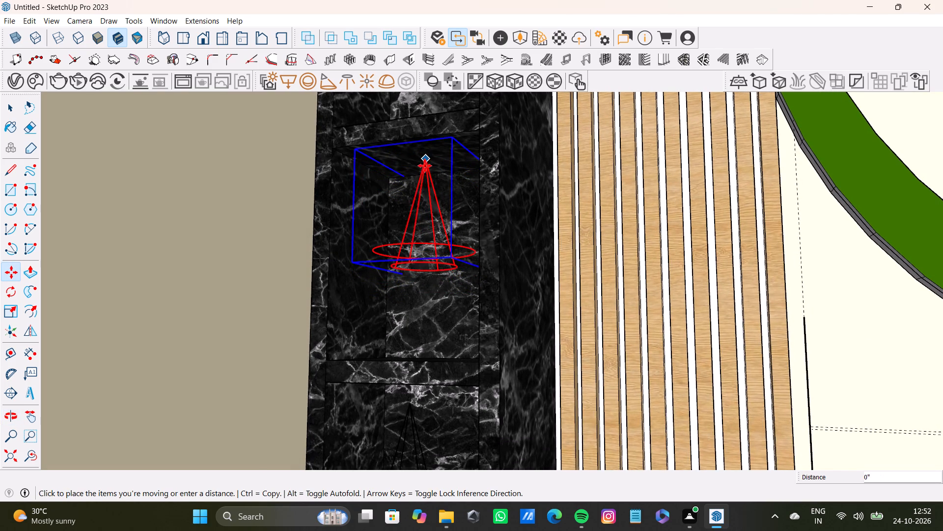
scroll(425, 163, up, 5)
middle_drag(425, 163, 494, 161)
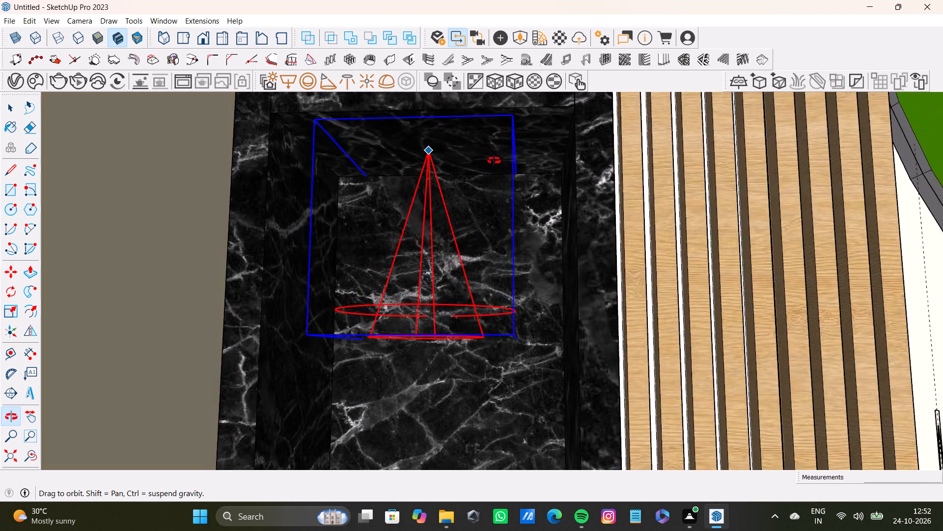
middle_drag(494, 161, 414, 172)
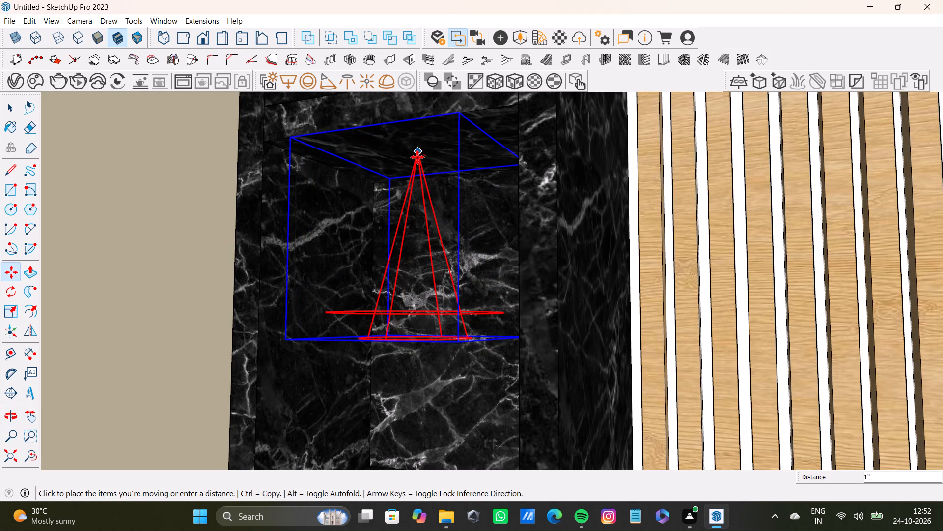
click(417, 157)
drag(417, 158, 415, 163)
click(418, 156)
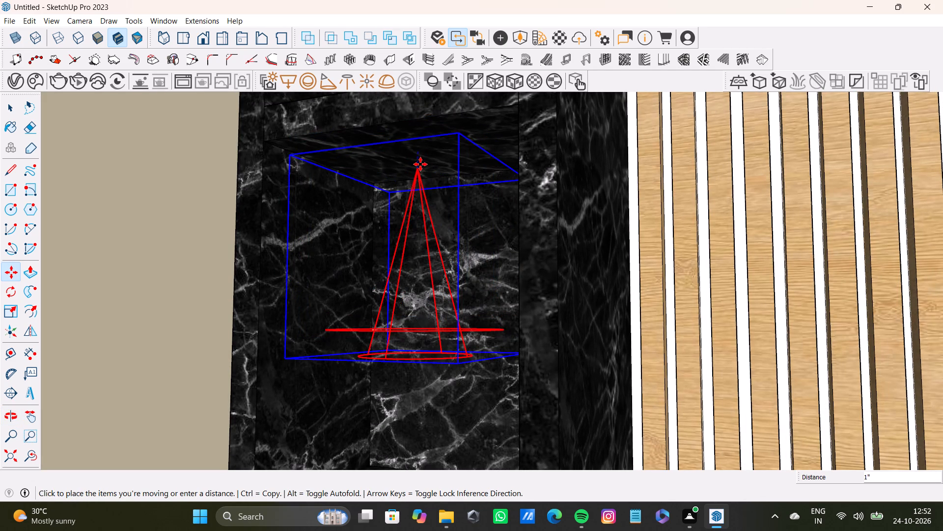
click(420, 166)
Run an interactive V-Ray render of the left column's upper niches to examine the moved spot lights, and close the frame buffer.
scroll(413, 187, down, 8)
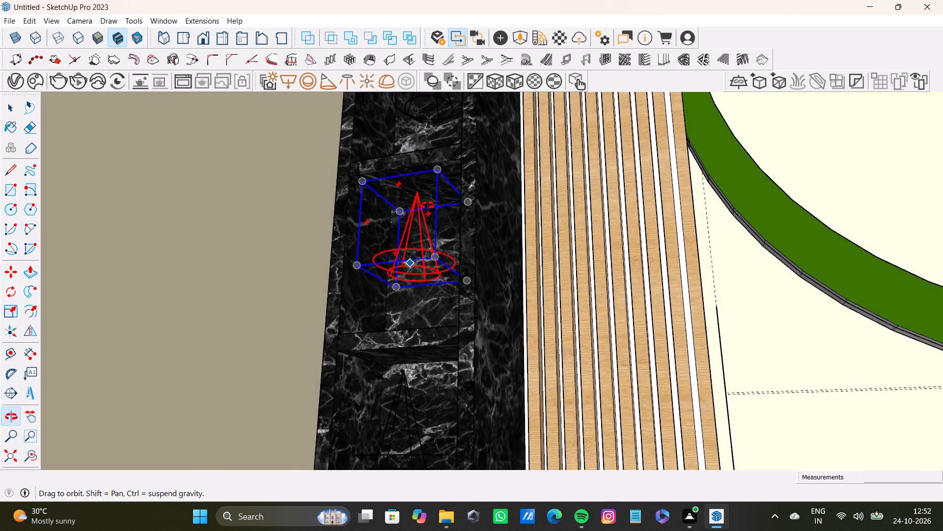
scroll(428, 199, down, 4)
shift+middle_drag(428, 198, 409, 297)
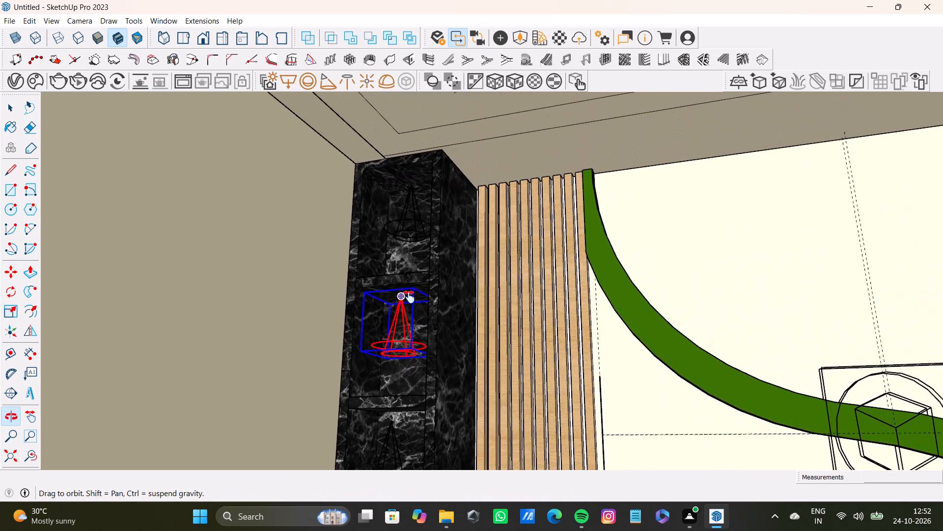
shift+middle_drag(409, 297, 410, 285)
click(79, 78)
click(79, 78)
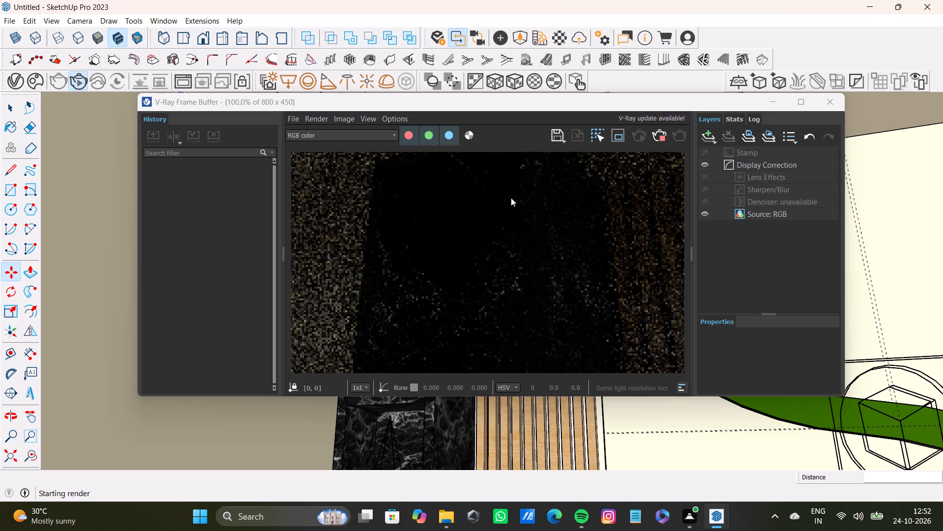
click(832, 103)
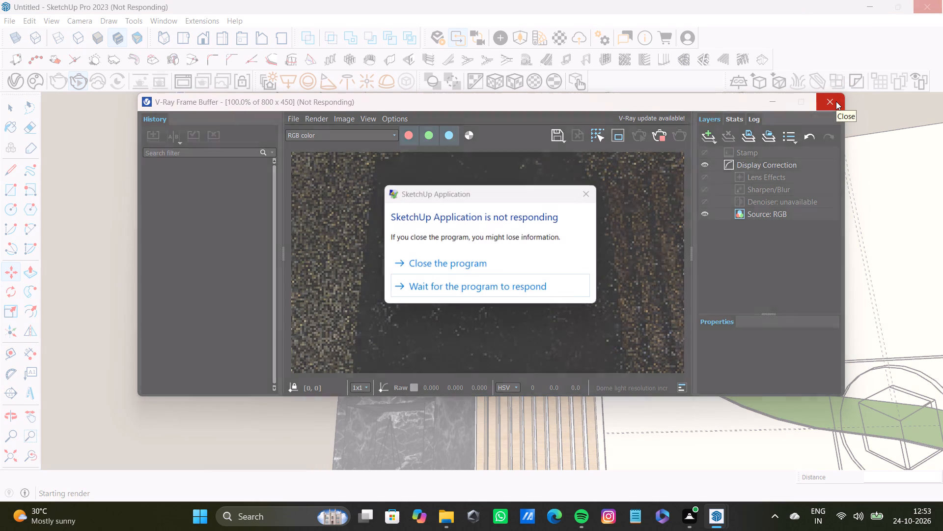
Force the unresponsive SketchUp application to close.
click(444, 265)
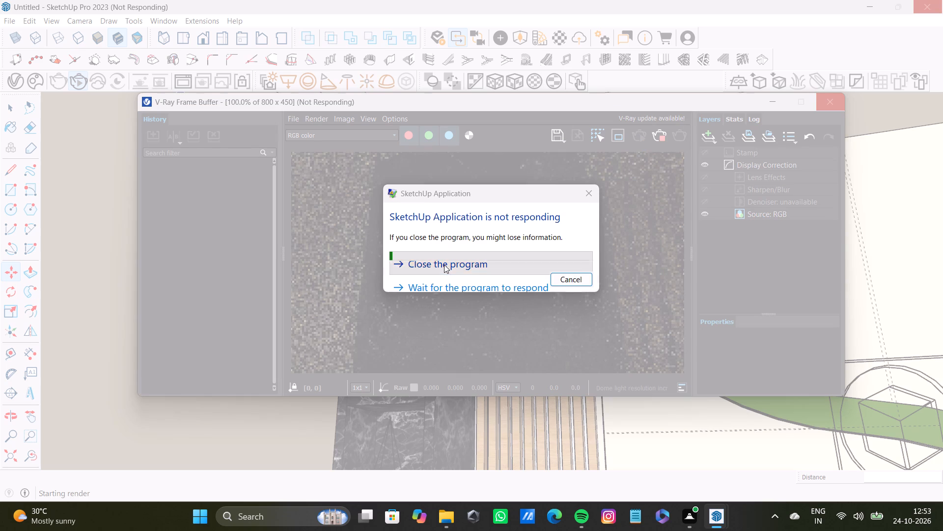
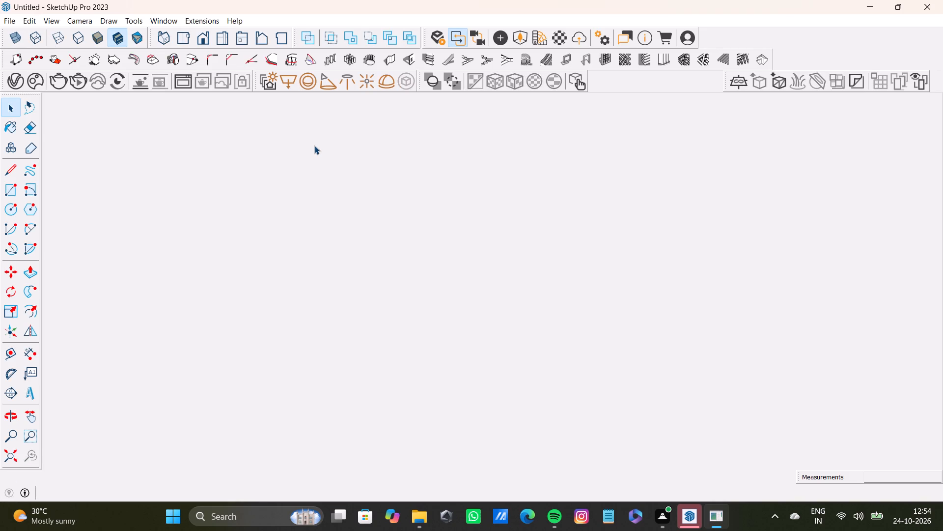
Select one of the cone-shaped light objects in the black marble niche column beside the wooden slats, left of the green arc.
scroll(360, 255, up, 12)
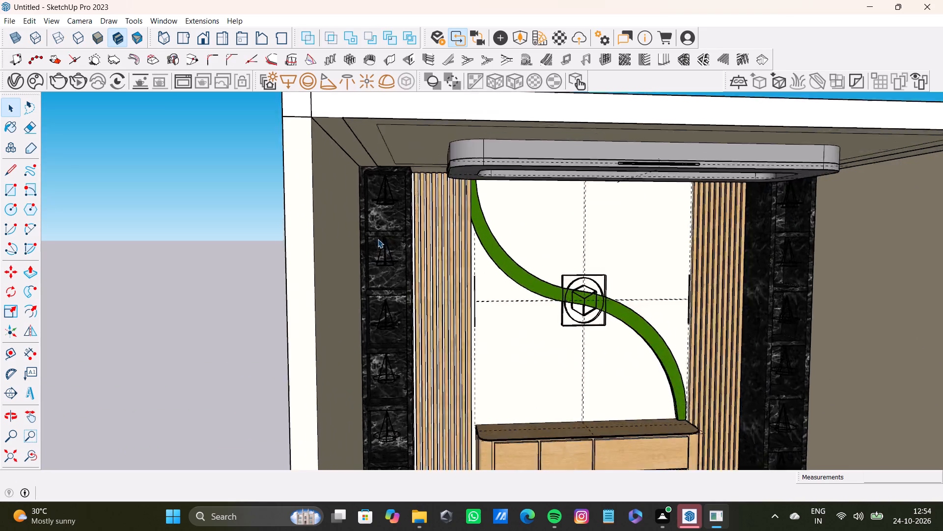
scroll(378, 239, up, 2)
middle_drag(398, 229, 241, 174)
shift+scroll(306, 147, up, 4)
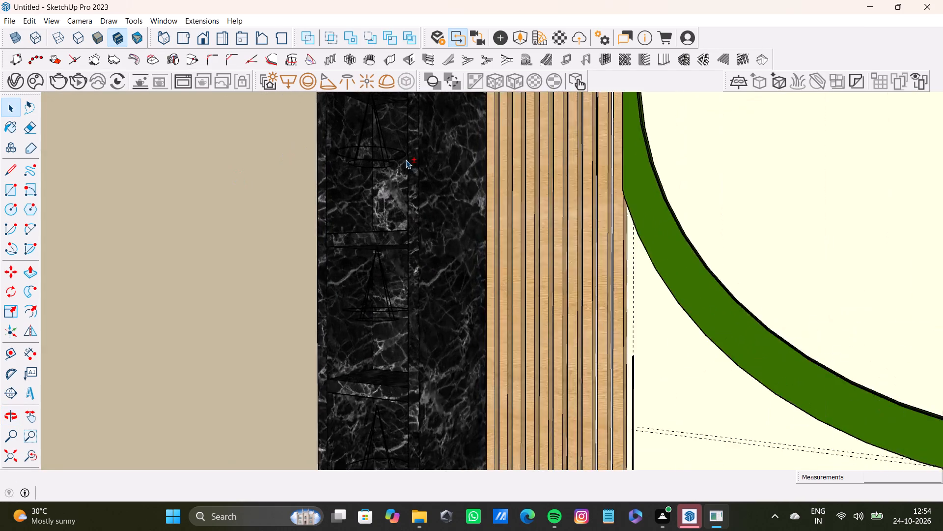
shift+scroll(406, 160, up, 7)
key(space)
click(369, 144)
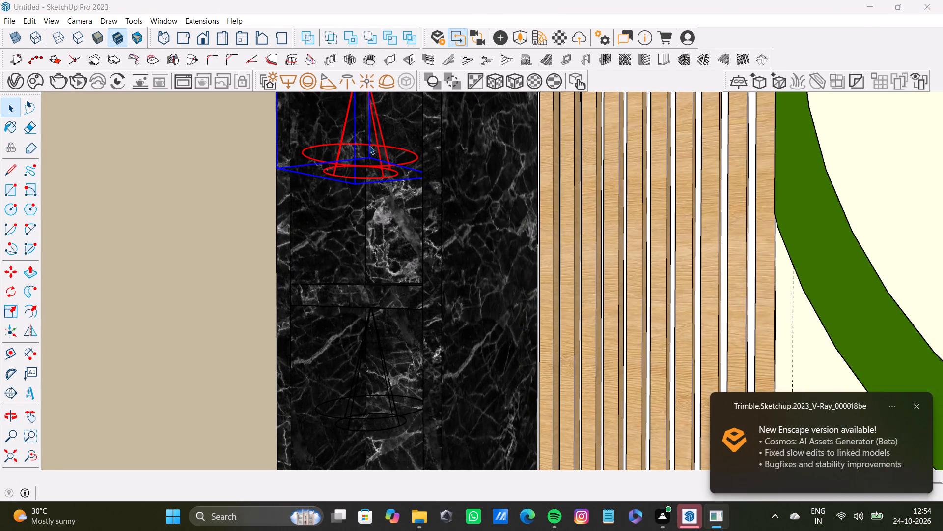
Dismiss the Enscape new-version notification.
click(917, 402)
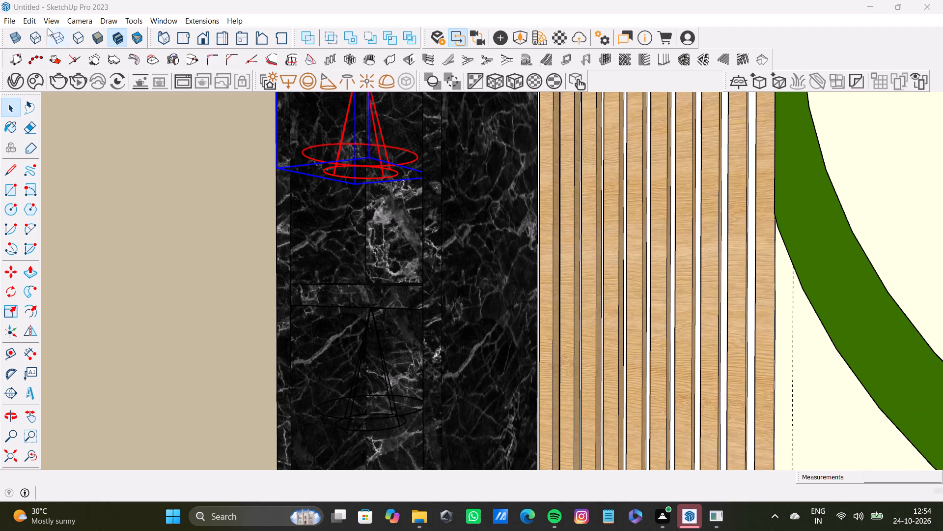
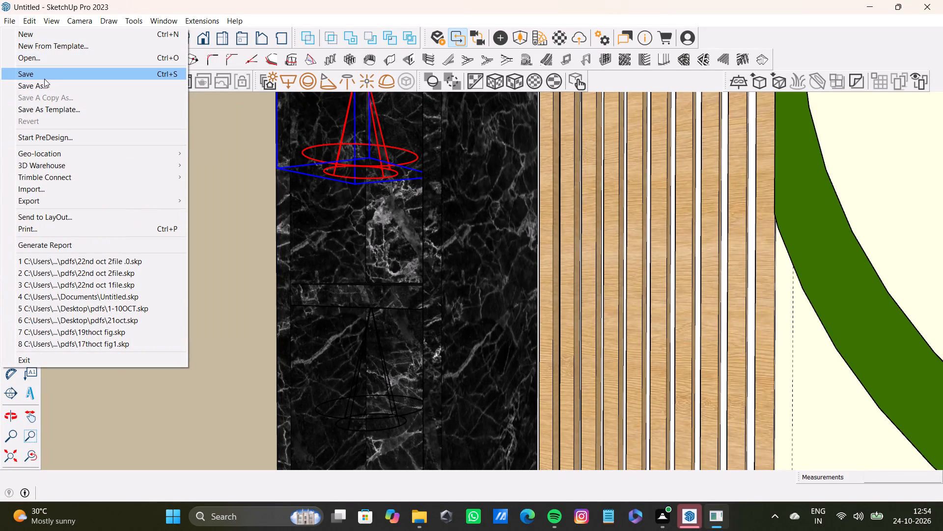
Save the model in the pdfs folder on the Desktop under the name 24thoct.
click(44, 79)
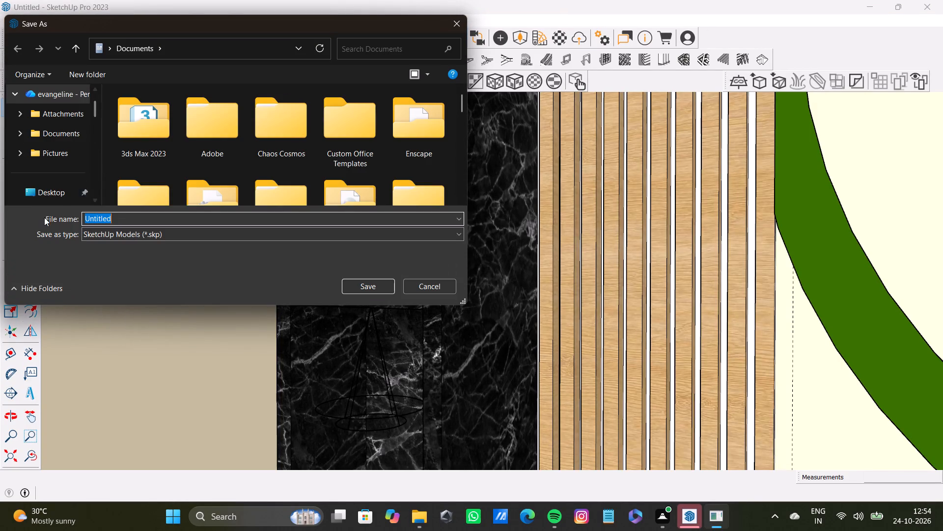
scroll(47, 144, down, 9)
click(61, 99)
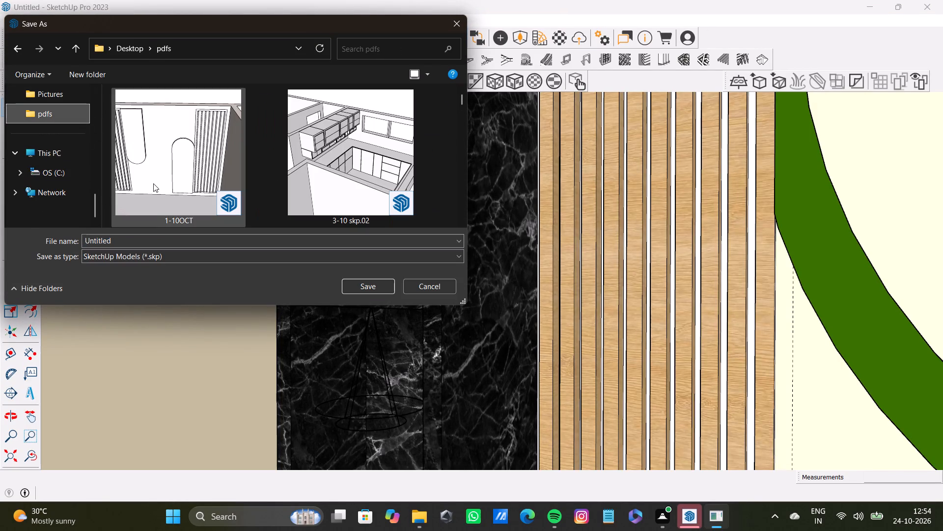
click(150, 241)
key(BackSpace)
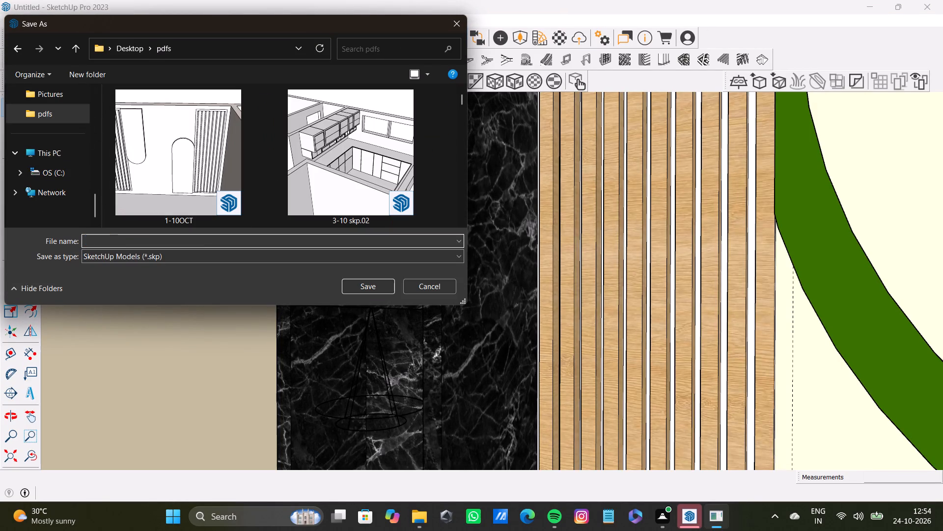
key(2)
key(4)
text(thoct)
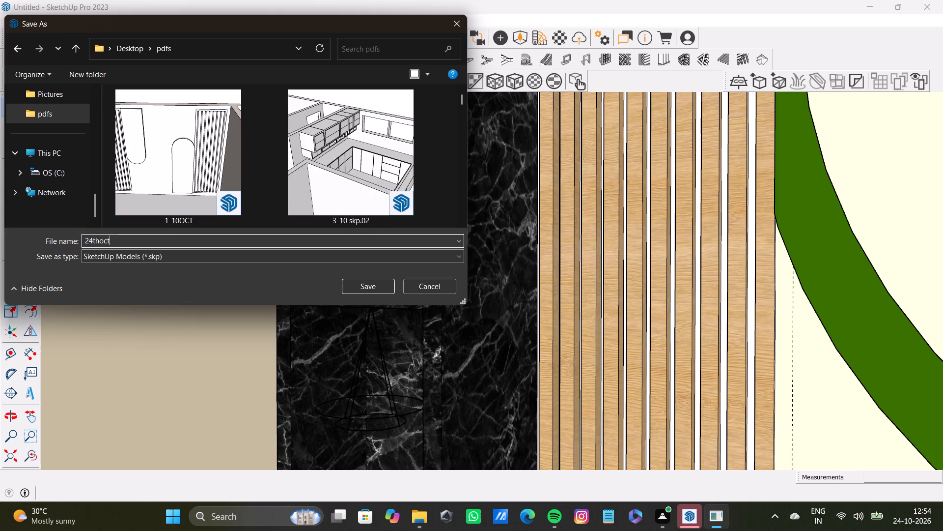
key(space)
key(Return)
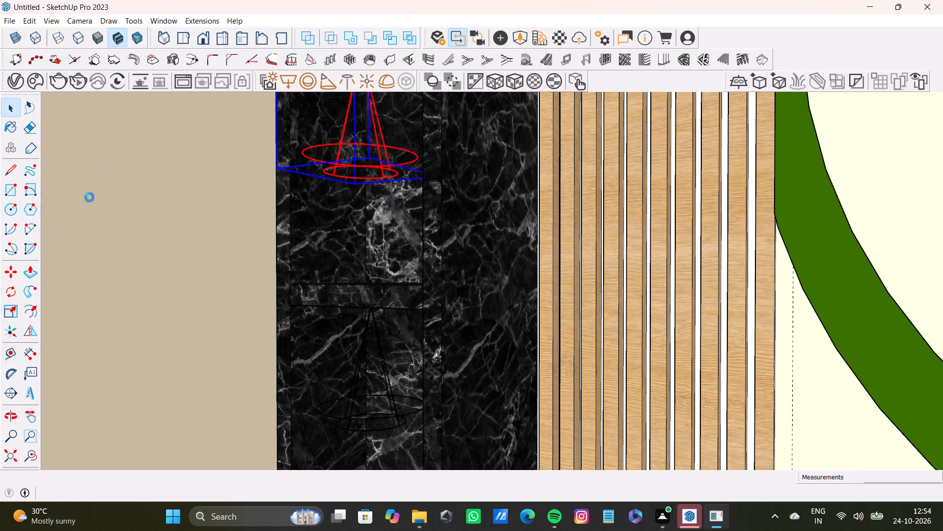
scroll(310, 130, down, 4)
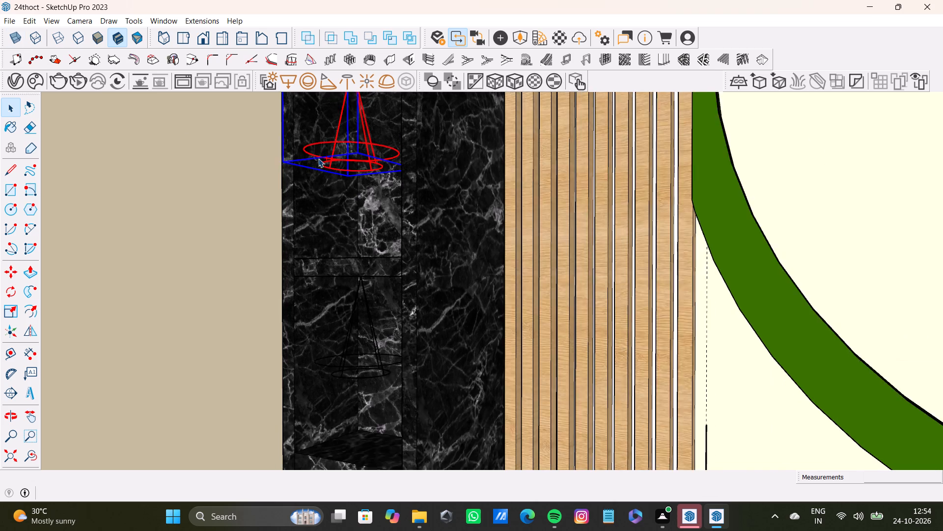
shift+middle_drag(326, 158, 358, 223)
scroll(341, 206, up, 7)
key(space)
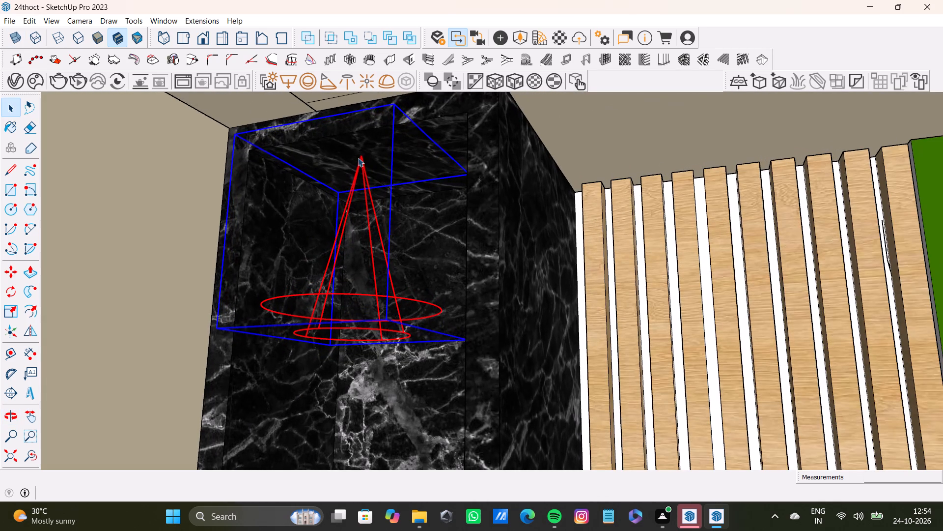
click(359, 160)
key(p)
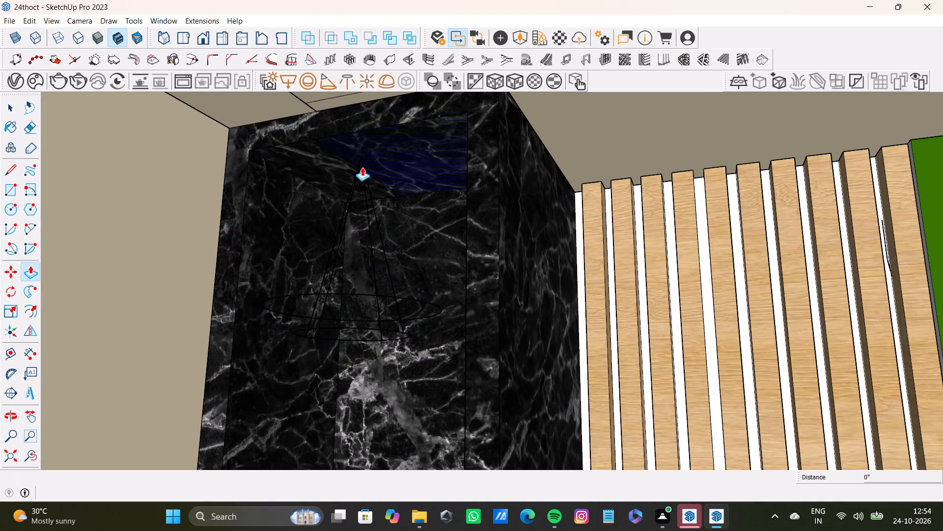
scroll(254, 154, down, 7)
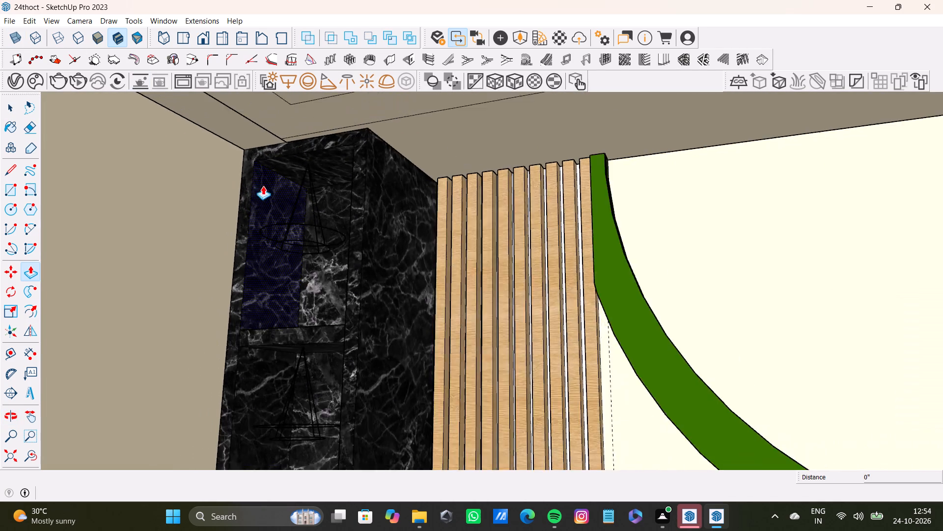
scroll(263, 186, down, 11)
Show the scene's light list in the V-Ray Asset Editor and place the editor clear of the feature wall.
click(26, 457)
click(10, 453)
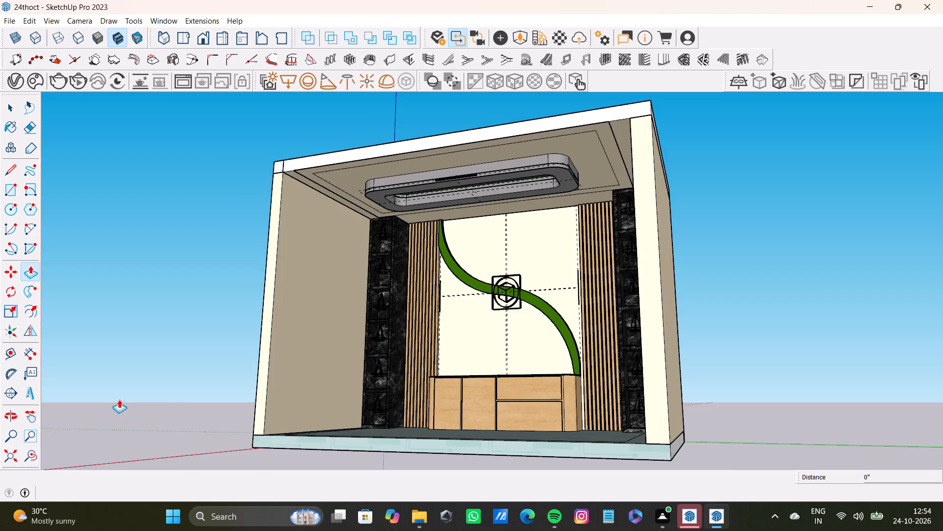
middle_drag(210, 362, 135, 352)
scroll(217, 333, up, 4)
middle_drag(233, 321, 226, 330)
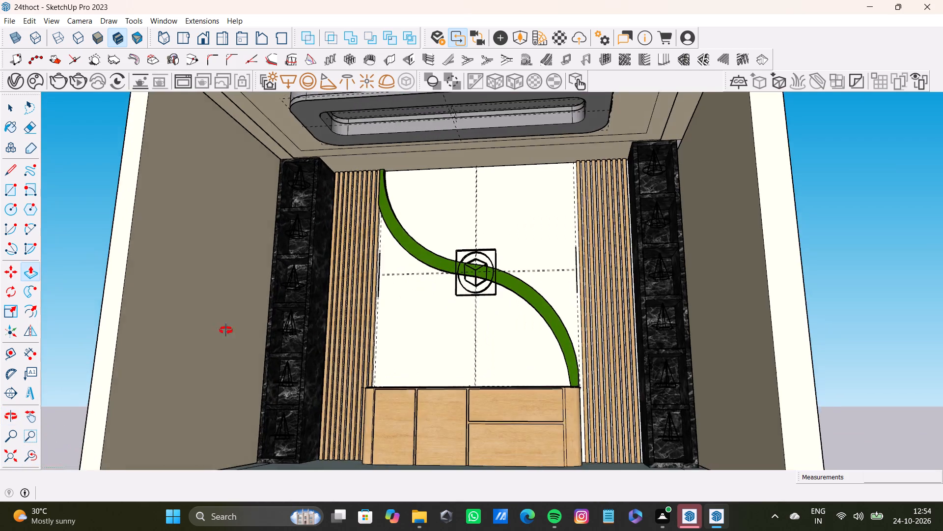
middle_drag(226, 330, 223, 373)
scroll(224, 368, down, 4)
shift+middle_drag(240, 346, 273, 356)
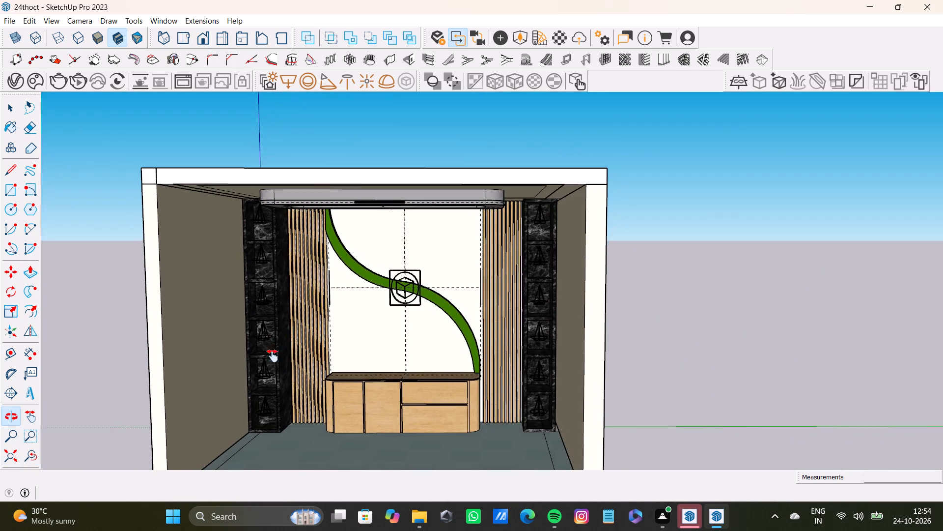
shift+middle_drag(273, 356, 297, 331)
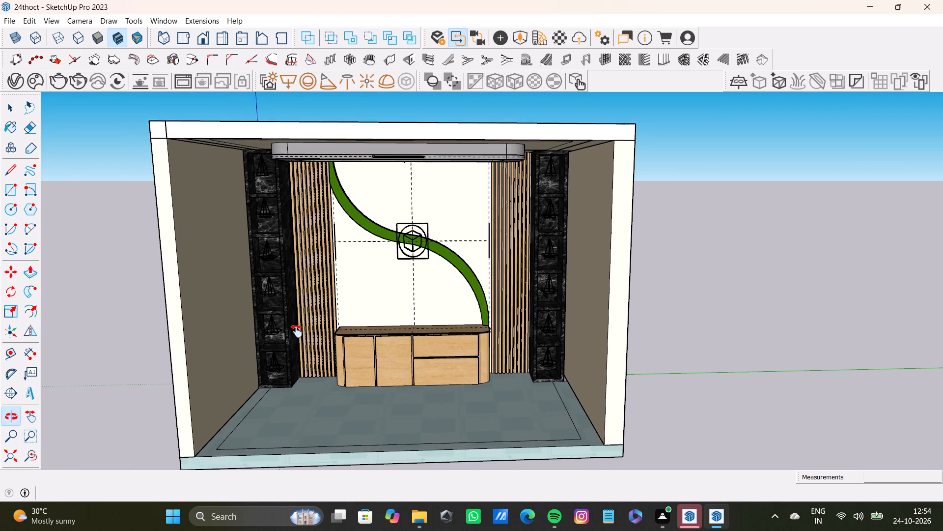
shift+middle_drag(297, 331, 293, 341)
shift+middle_drag(293, 341, 293, 342)
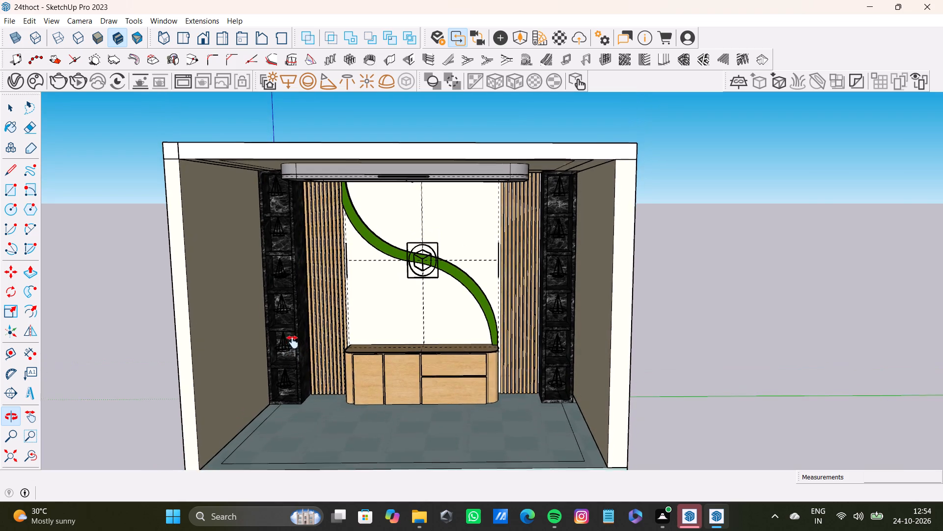
shift+middle_drag(293, 342, 285, 332)
scroll(286, 334, up, 2)
middle_drag(287, 334, 287, 326)
click(17, 82)
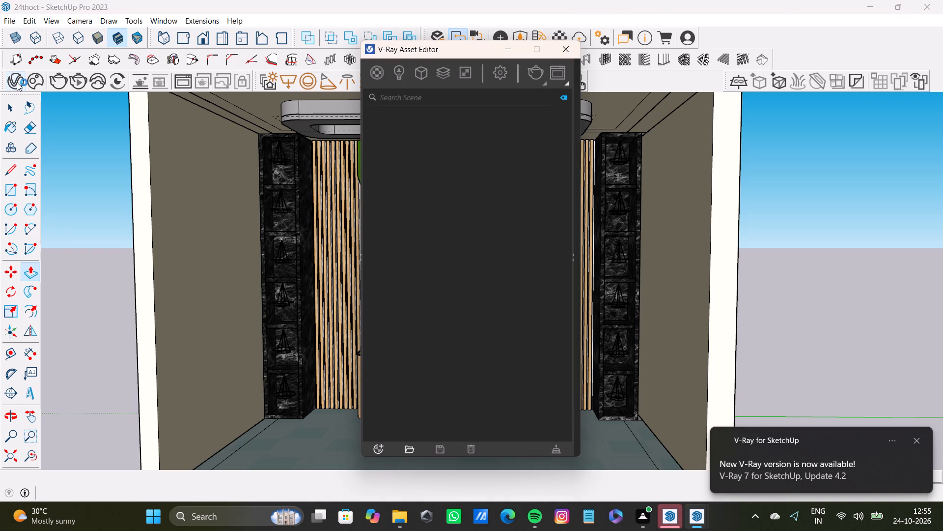
click(398, 76)
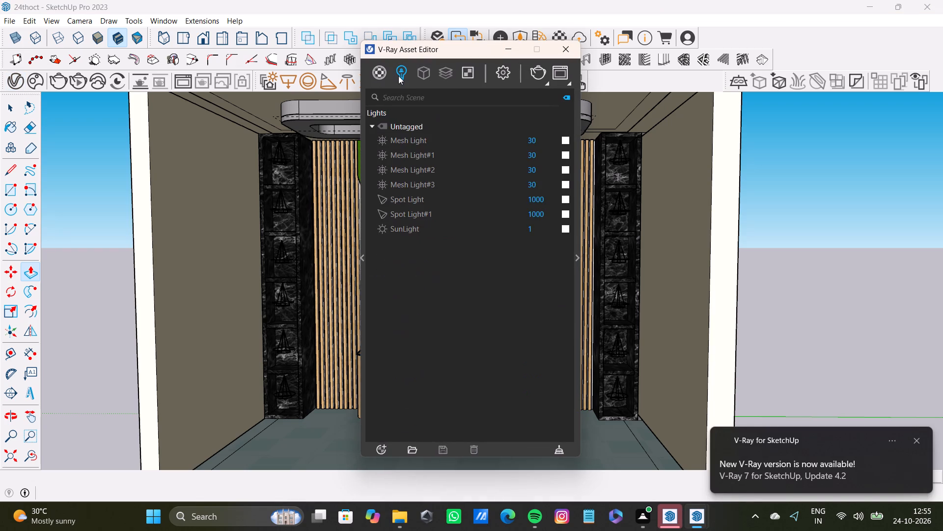
drag(465, 49, 469, 57)
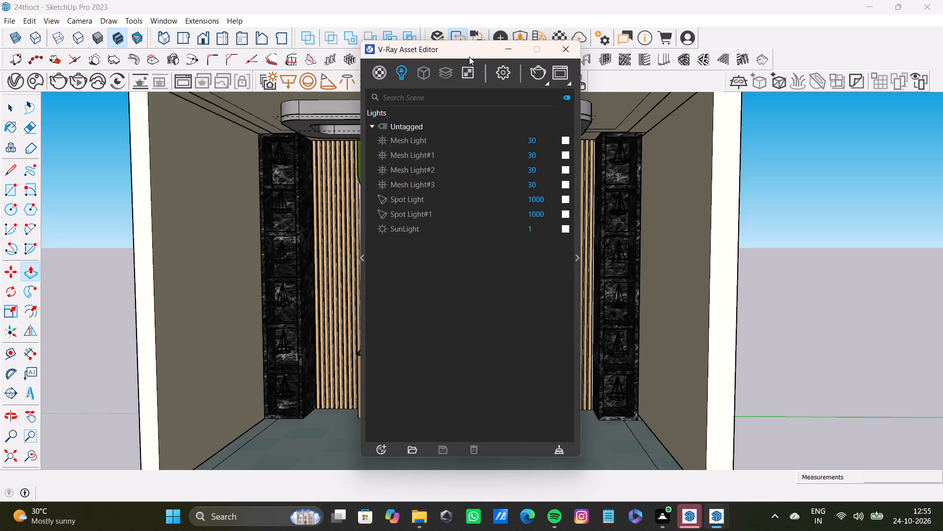
drag(469, 57, 942, 172)
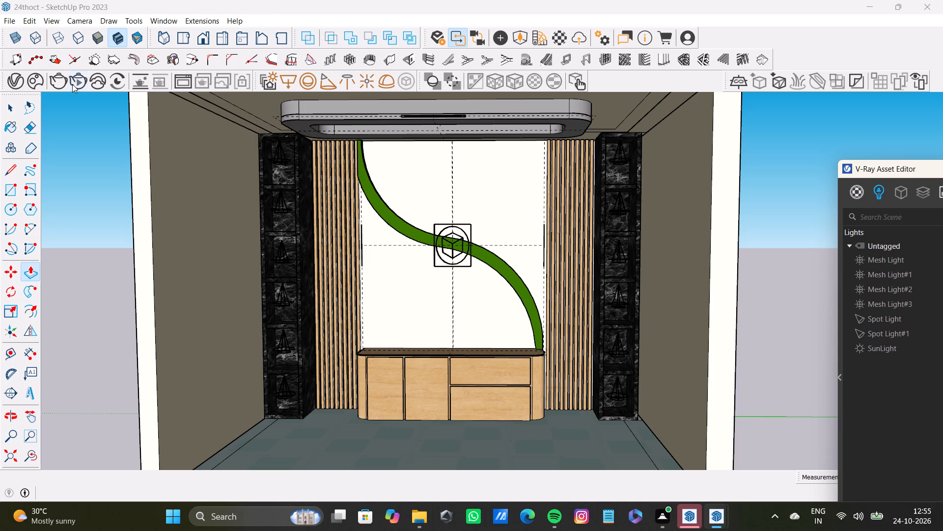
Start an interactive V-Ray render of the room facing the feature wall, with the whole room in frame.
click(82, 84)
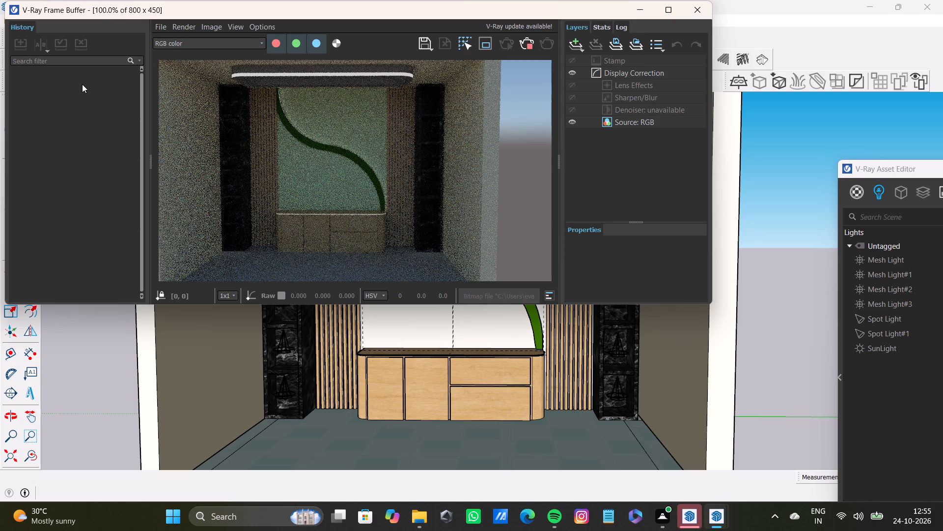
scroll(388, 167, down, 1)
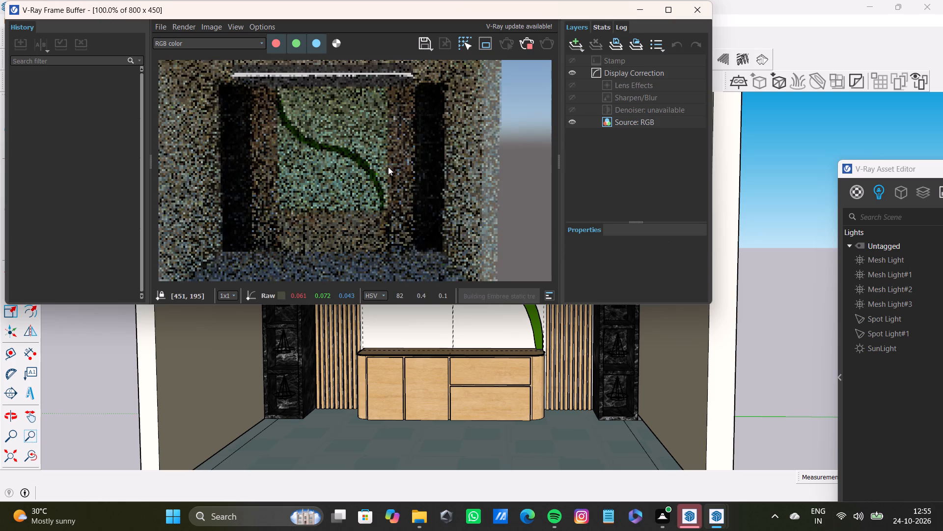
scroll(450, 352, down, 2)
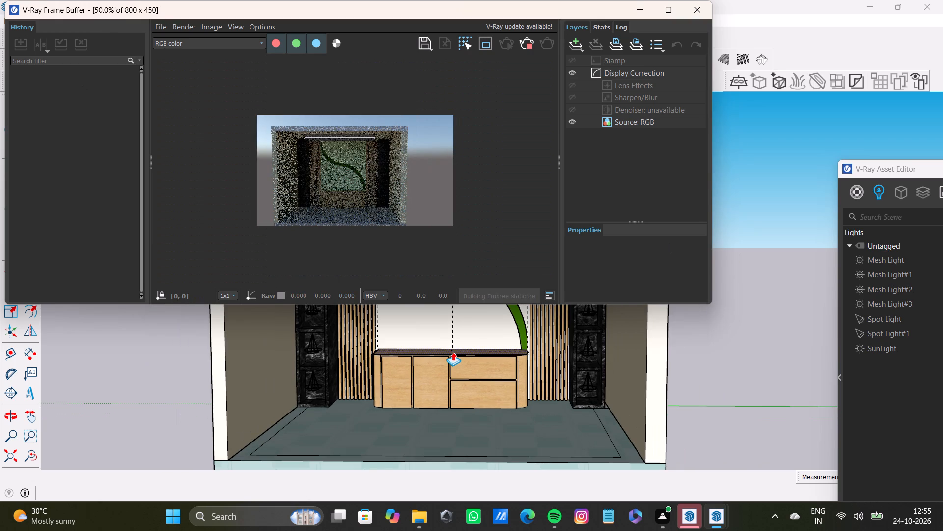
Bring the Asset Editor's light values fully into view and set the SunLight intensity to 2.
drag(888, 168, 776, 73)
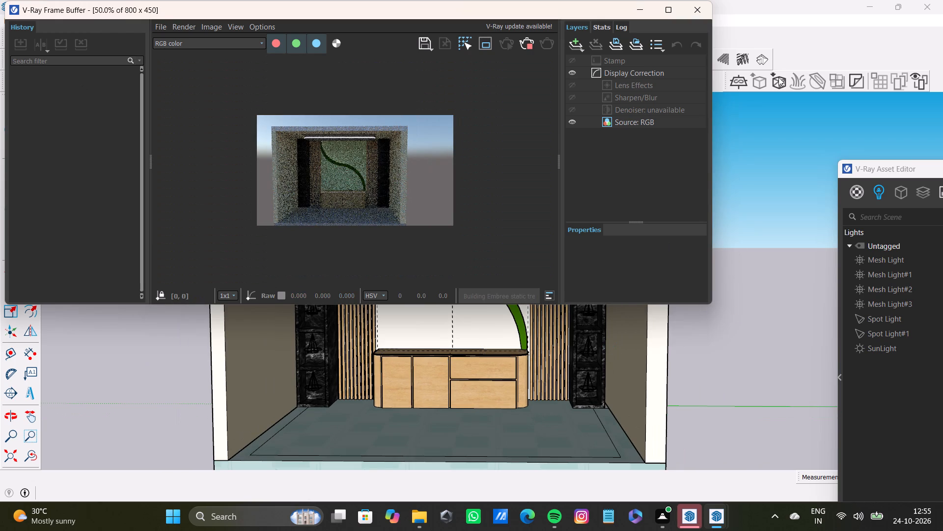
drag(867, 165, 741, 130)
drag(889, 166, 755, 155)
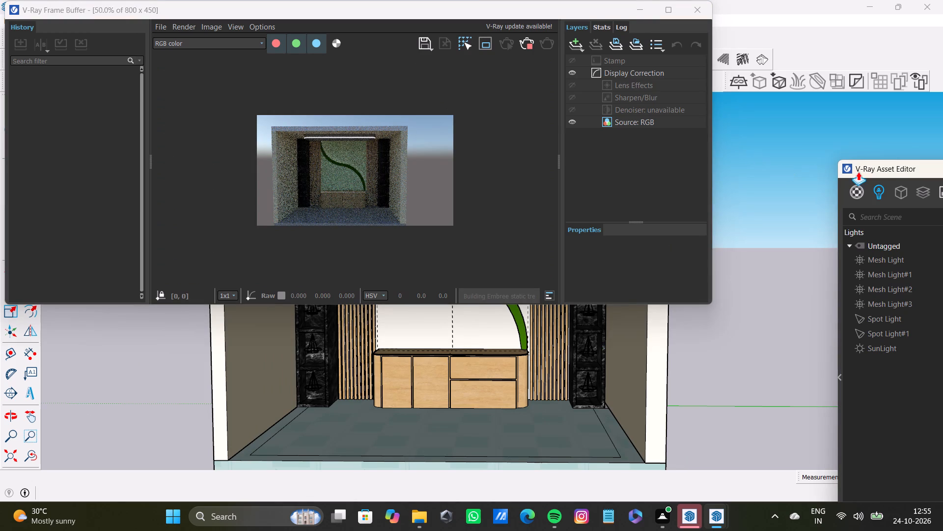
drag(895, 170, 659, 56)
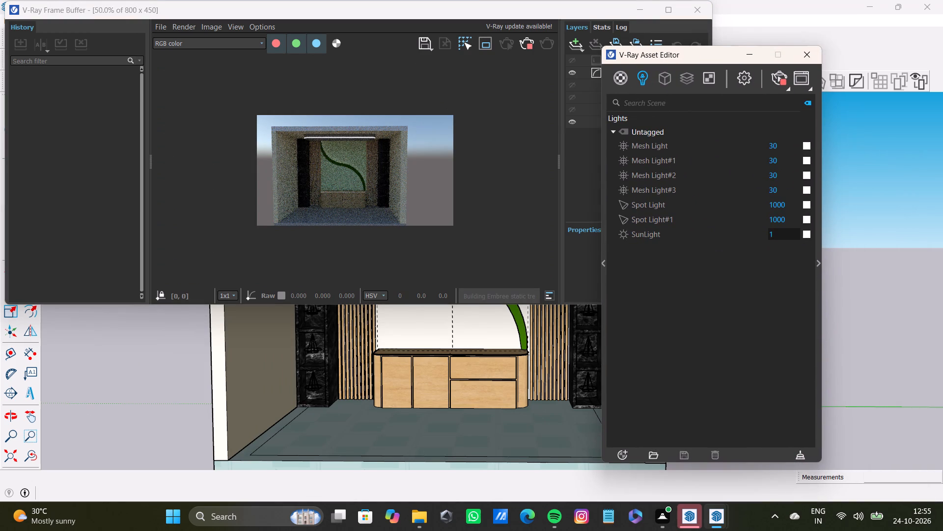
click(775, 233)
key(BackSpace)
key(2)
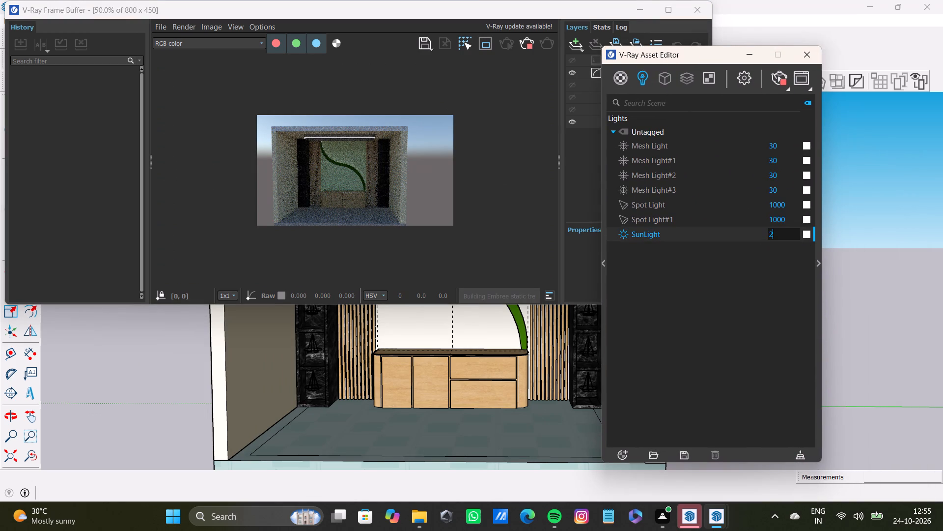
key(Return)
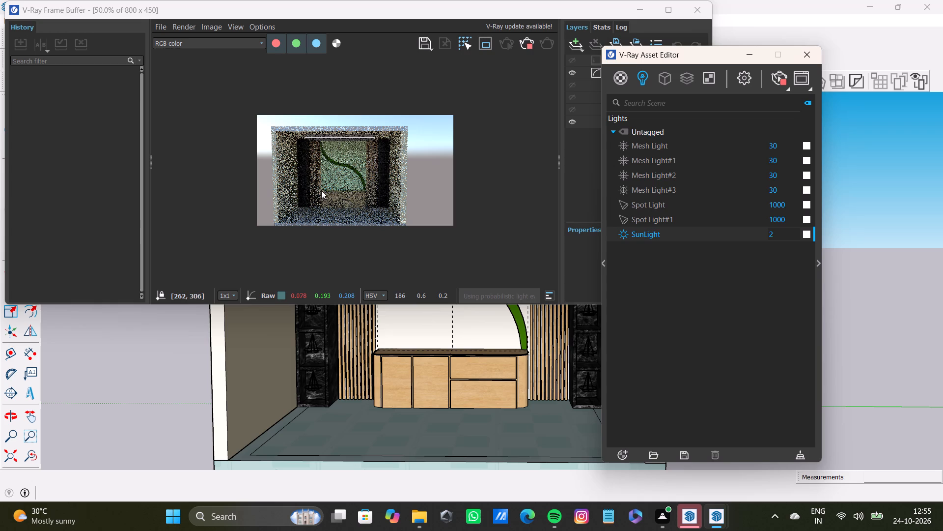
scroll(321, 190, up, 1)
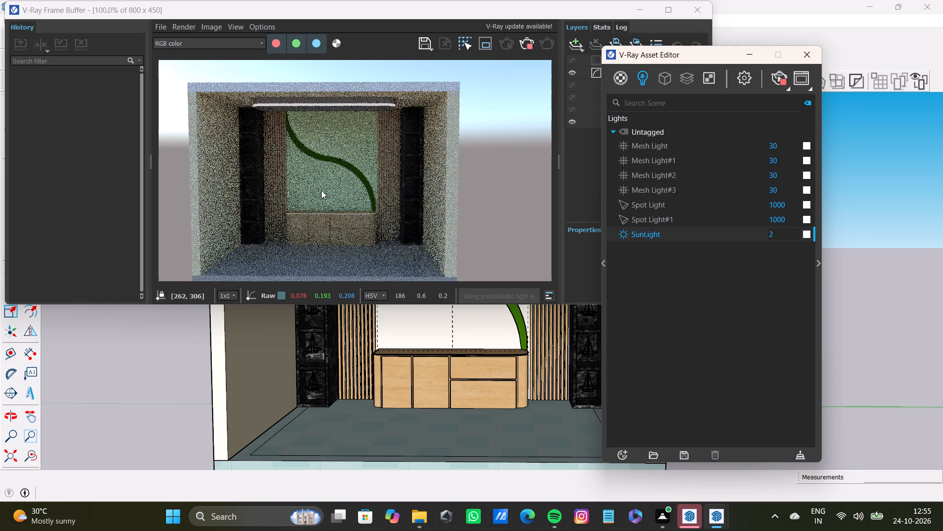
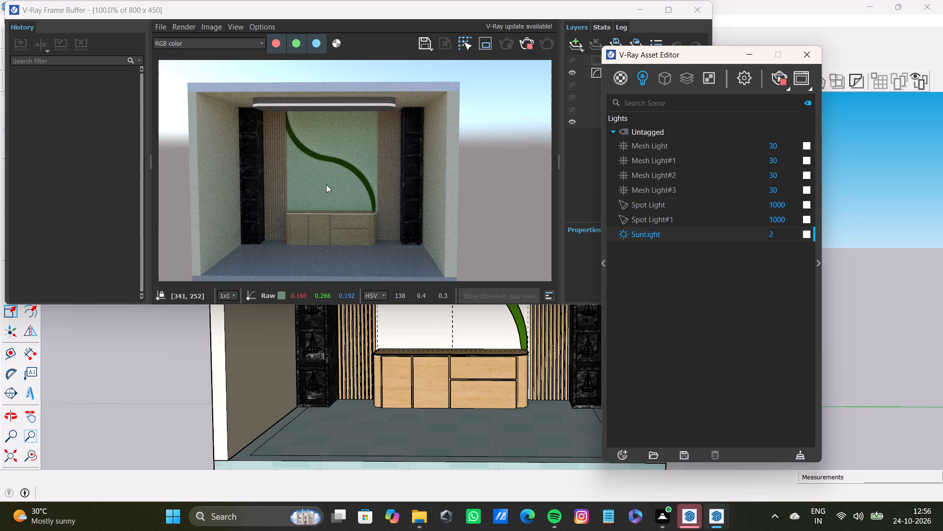
Close the V-Ray Asset Editor and the V-Ray Frame Buffer to get back to the model.
click(801, 58)
click(700, 15)
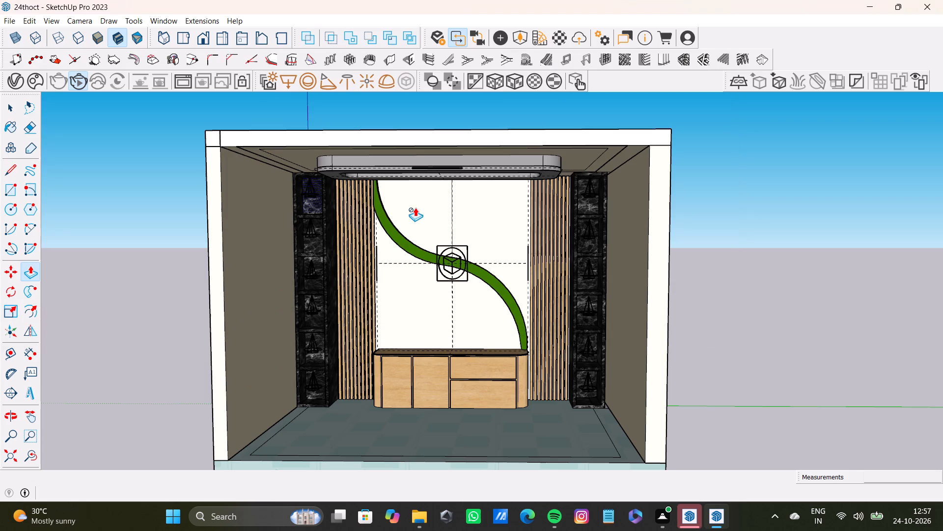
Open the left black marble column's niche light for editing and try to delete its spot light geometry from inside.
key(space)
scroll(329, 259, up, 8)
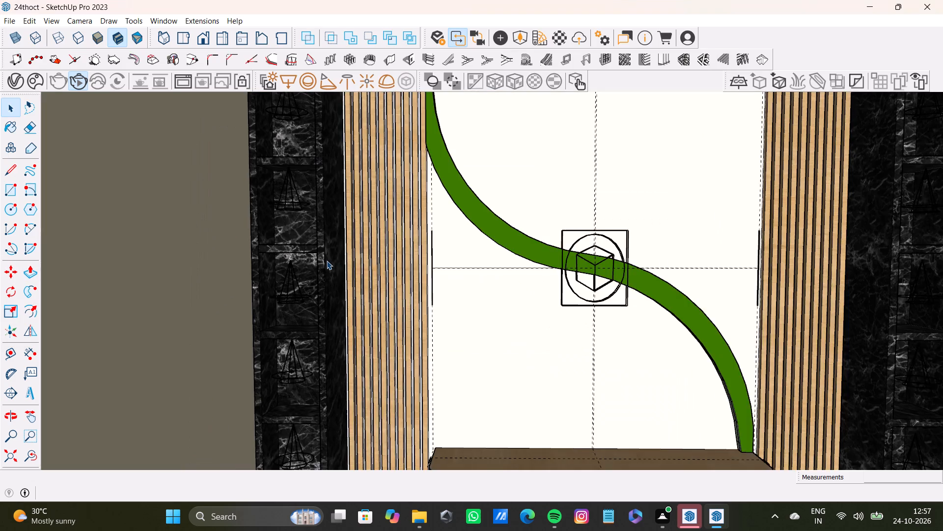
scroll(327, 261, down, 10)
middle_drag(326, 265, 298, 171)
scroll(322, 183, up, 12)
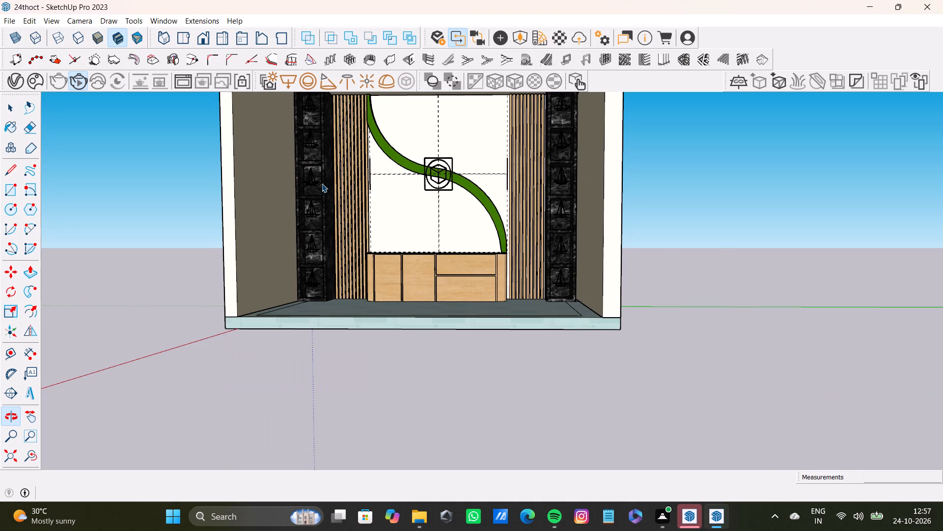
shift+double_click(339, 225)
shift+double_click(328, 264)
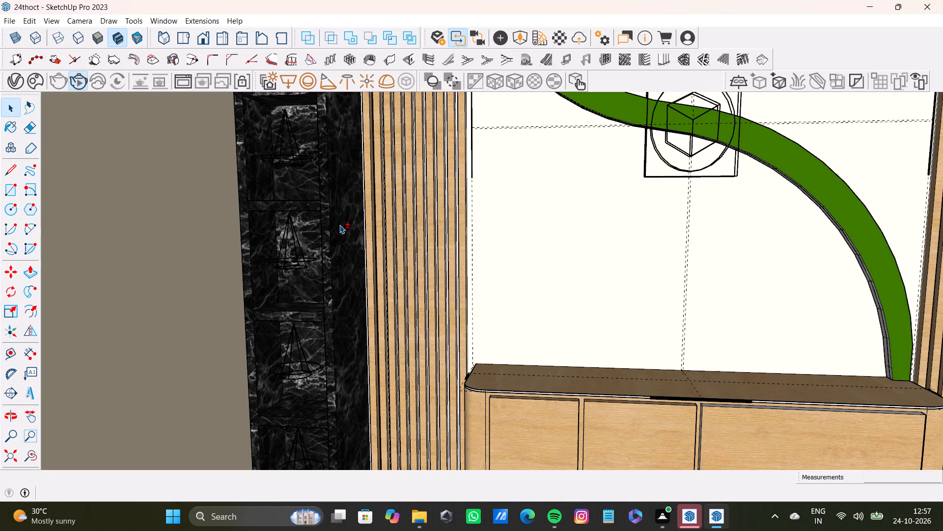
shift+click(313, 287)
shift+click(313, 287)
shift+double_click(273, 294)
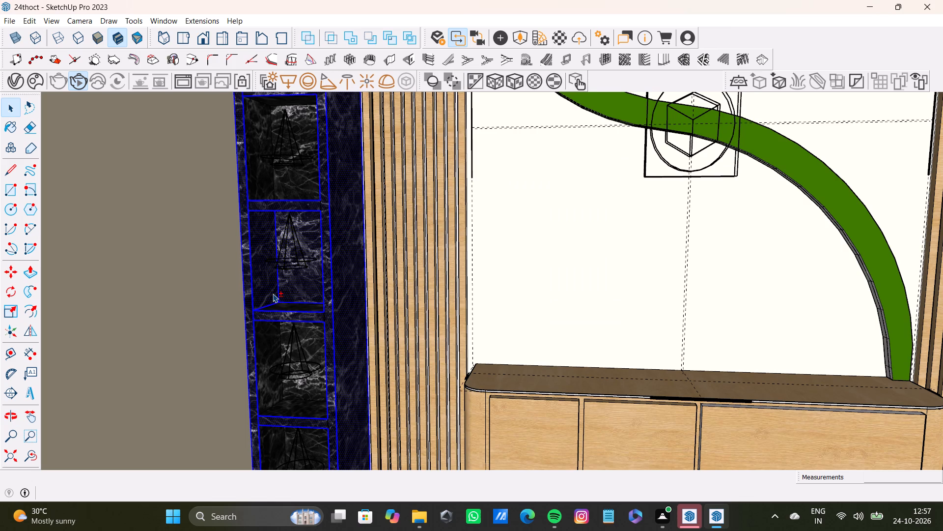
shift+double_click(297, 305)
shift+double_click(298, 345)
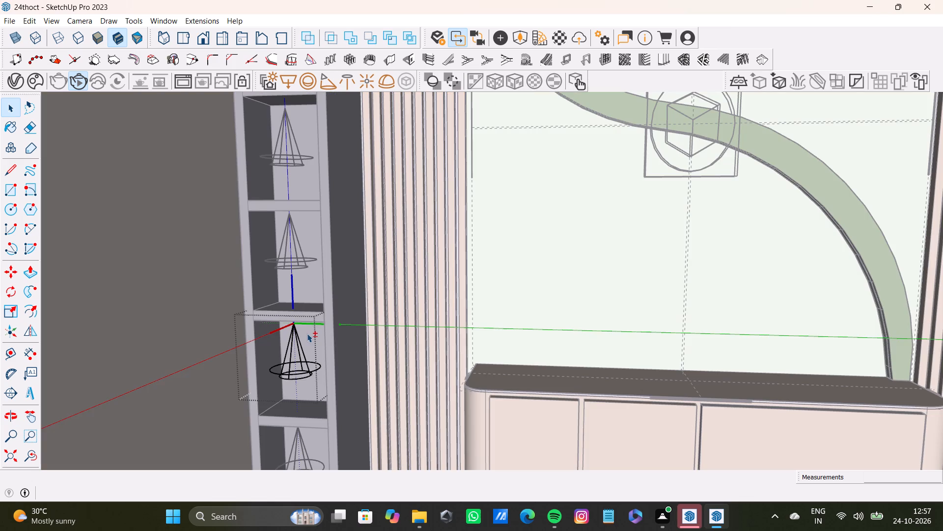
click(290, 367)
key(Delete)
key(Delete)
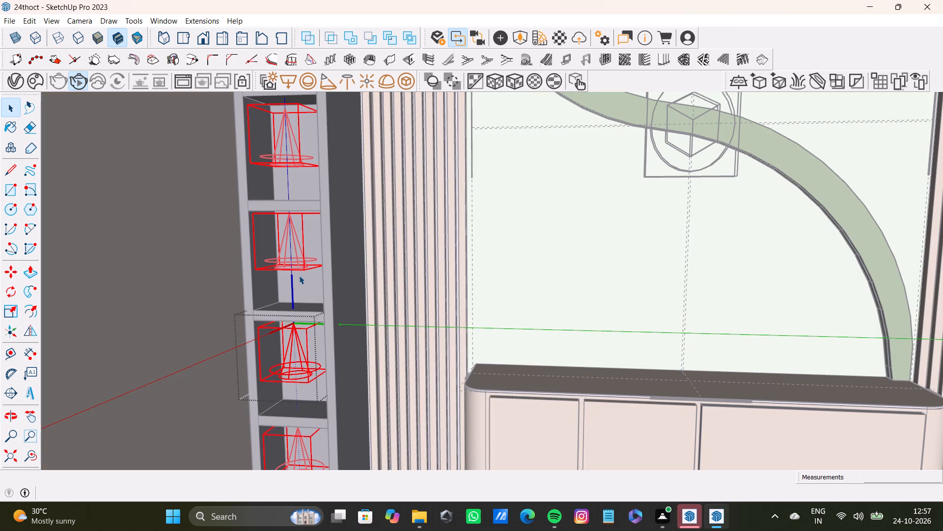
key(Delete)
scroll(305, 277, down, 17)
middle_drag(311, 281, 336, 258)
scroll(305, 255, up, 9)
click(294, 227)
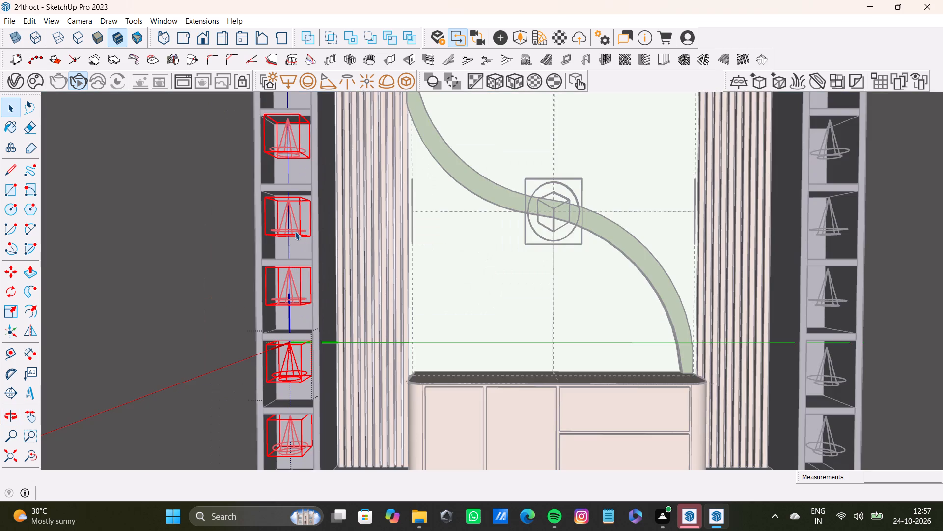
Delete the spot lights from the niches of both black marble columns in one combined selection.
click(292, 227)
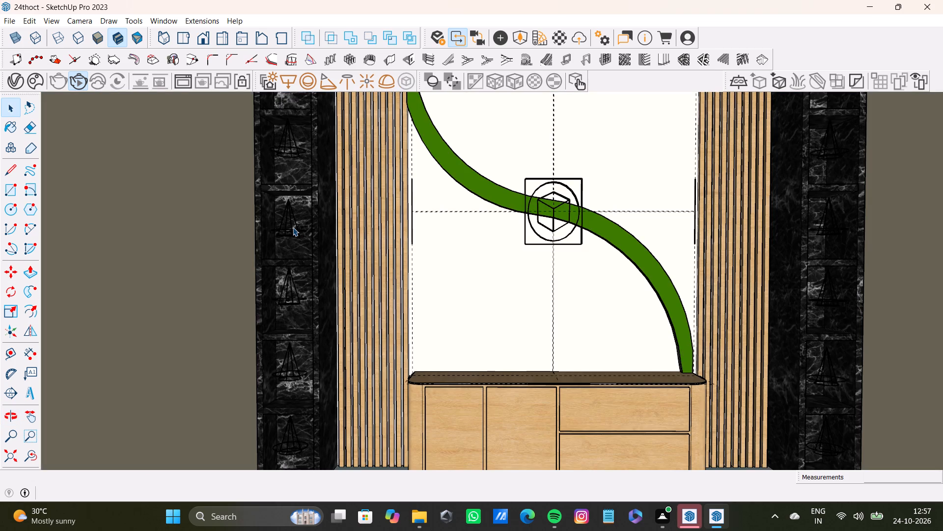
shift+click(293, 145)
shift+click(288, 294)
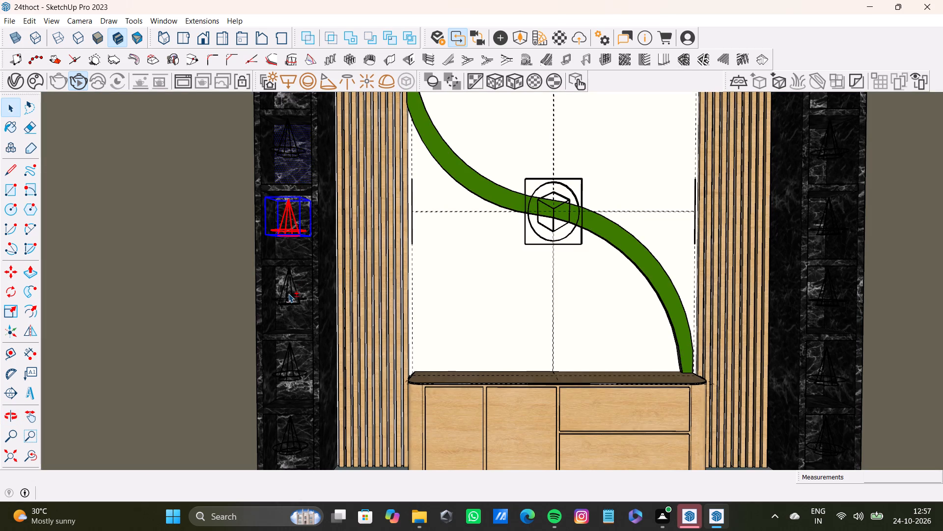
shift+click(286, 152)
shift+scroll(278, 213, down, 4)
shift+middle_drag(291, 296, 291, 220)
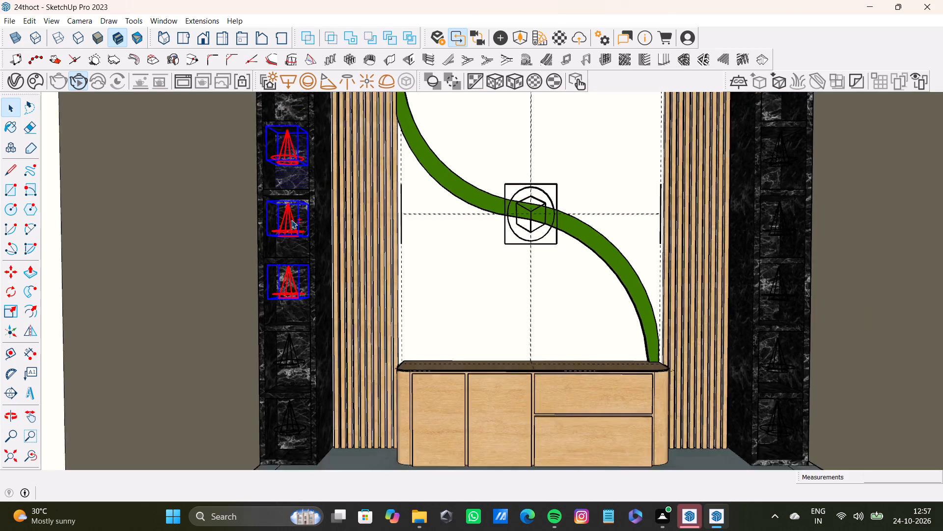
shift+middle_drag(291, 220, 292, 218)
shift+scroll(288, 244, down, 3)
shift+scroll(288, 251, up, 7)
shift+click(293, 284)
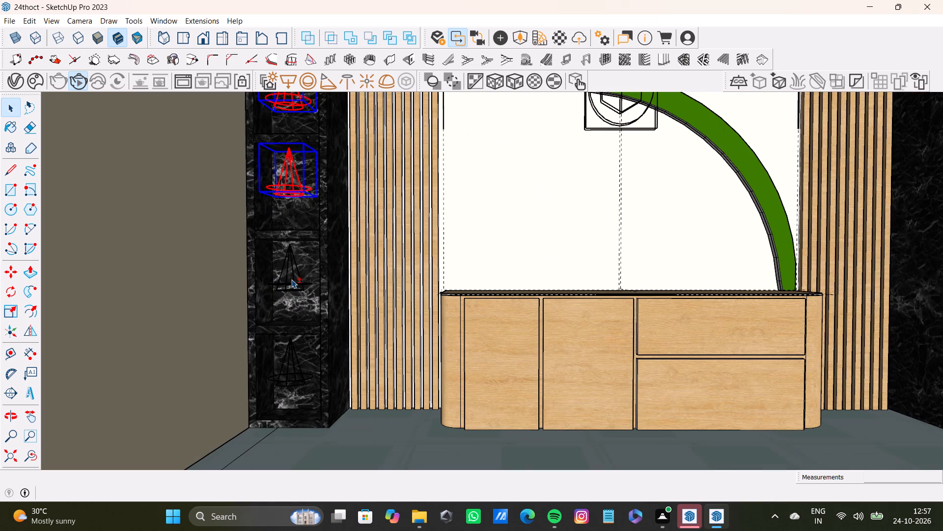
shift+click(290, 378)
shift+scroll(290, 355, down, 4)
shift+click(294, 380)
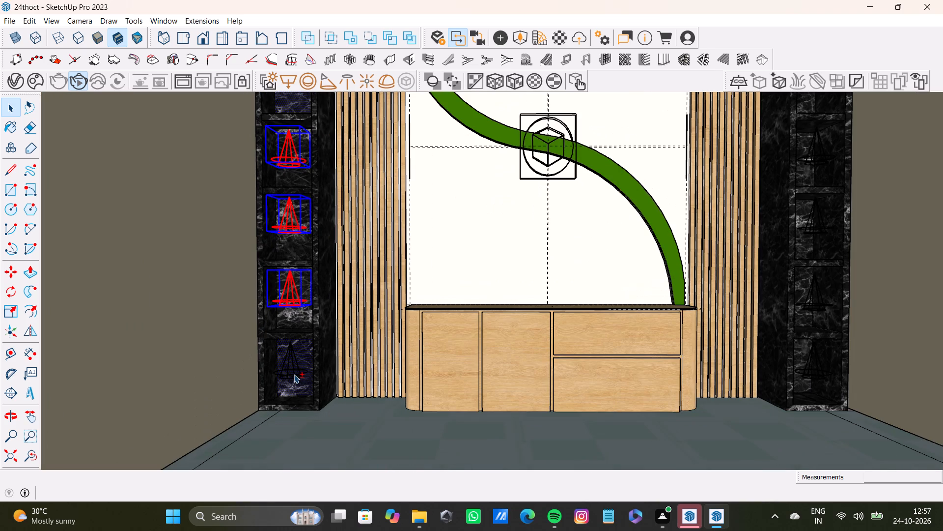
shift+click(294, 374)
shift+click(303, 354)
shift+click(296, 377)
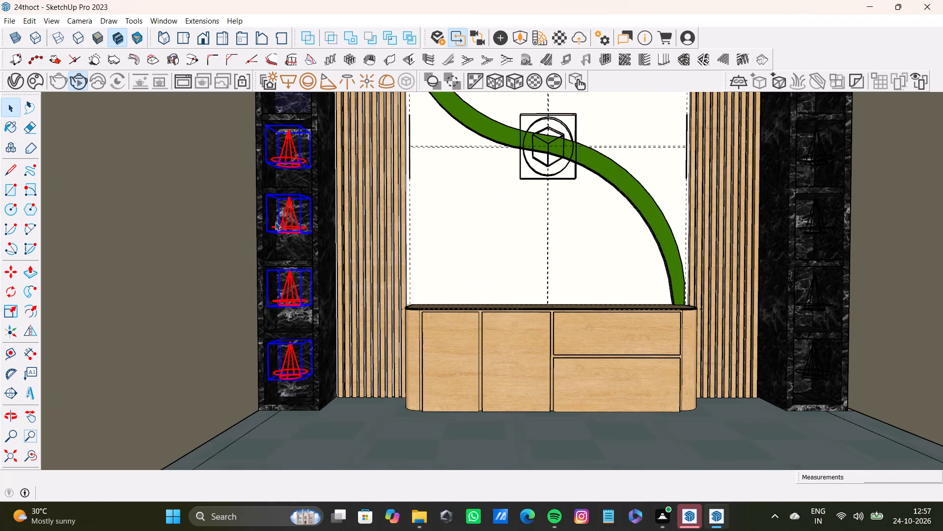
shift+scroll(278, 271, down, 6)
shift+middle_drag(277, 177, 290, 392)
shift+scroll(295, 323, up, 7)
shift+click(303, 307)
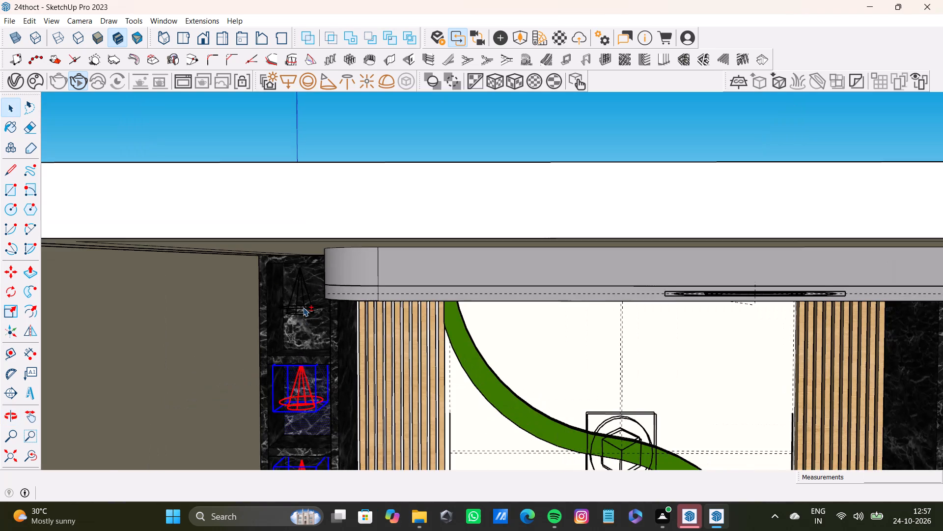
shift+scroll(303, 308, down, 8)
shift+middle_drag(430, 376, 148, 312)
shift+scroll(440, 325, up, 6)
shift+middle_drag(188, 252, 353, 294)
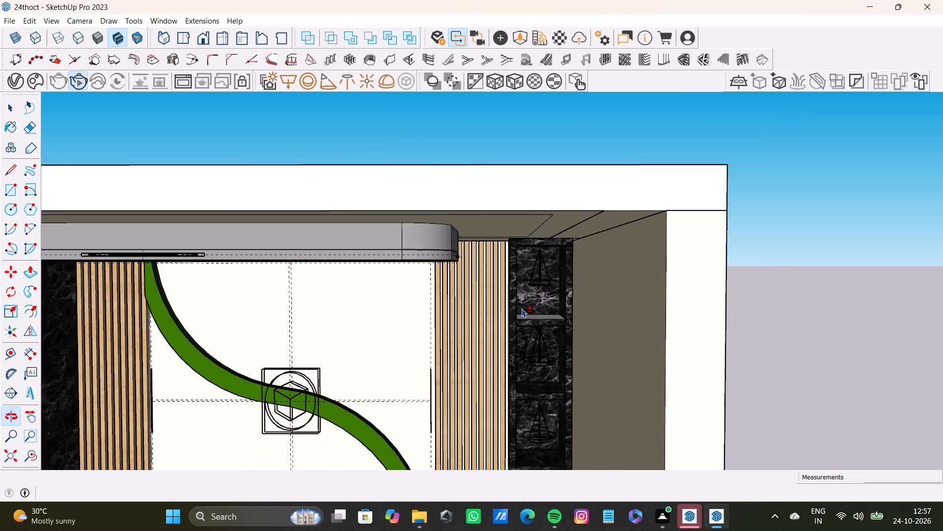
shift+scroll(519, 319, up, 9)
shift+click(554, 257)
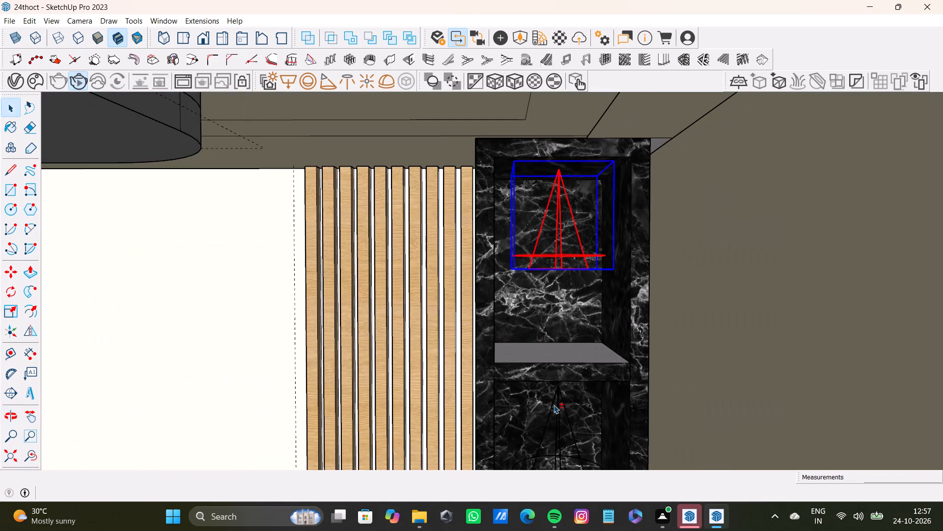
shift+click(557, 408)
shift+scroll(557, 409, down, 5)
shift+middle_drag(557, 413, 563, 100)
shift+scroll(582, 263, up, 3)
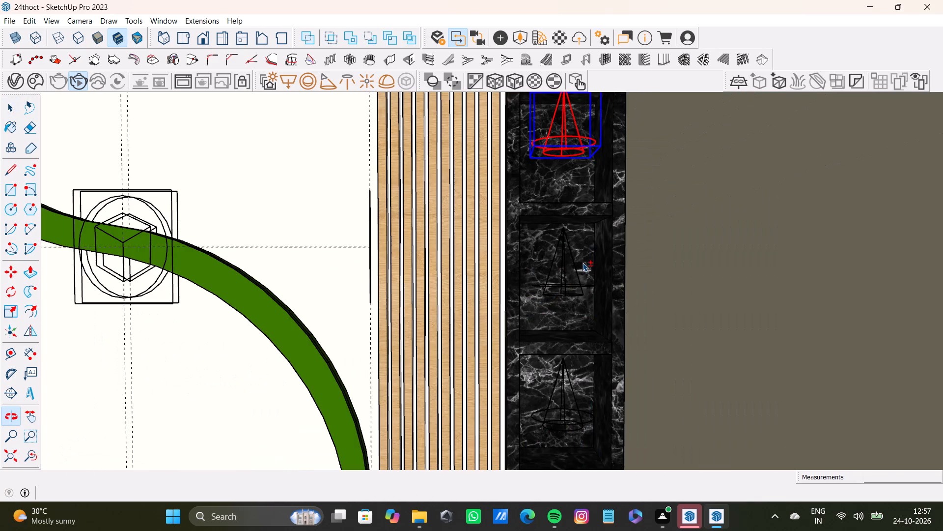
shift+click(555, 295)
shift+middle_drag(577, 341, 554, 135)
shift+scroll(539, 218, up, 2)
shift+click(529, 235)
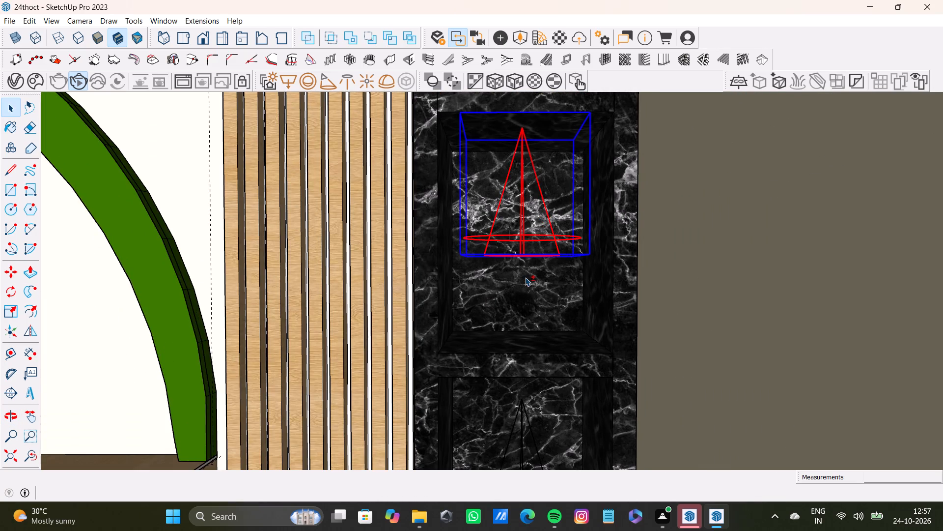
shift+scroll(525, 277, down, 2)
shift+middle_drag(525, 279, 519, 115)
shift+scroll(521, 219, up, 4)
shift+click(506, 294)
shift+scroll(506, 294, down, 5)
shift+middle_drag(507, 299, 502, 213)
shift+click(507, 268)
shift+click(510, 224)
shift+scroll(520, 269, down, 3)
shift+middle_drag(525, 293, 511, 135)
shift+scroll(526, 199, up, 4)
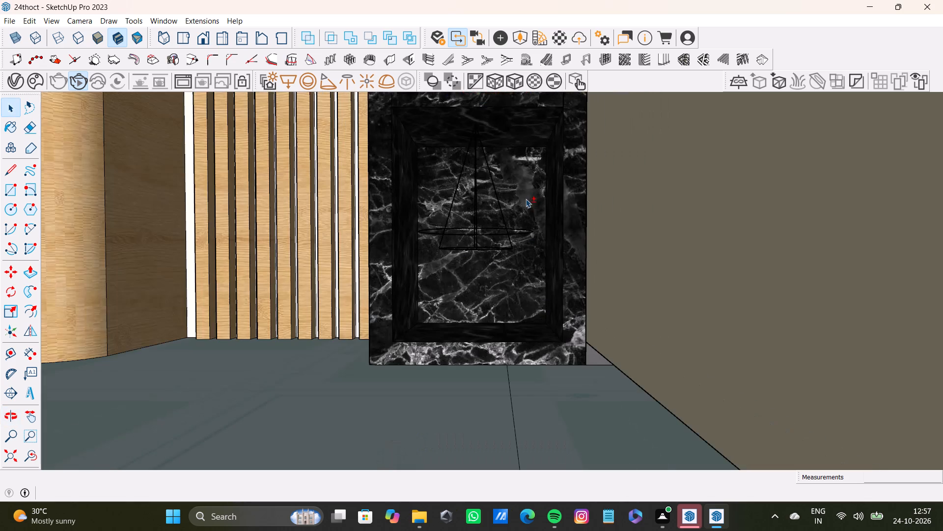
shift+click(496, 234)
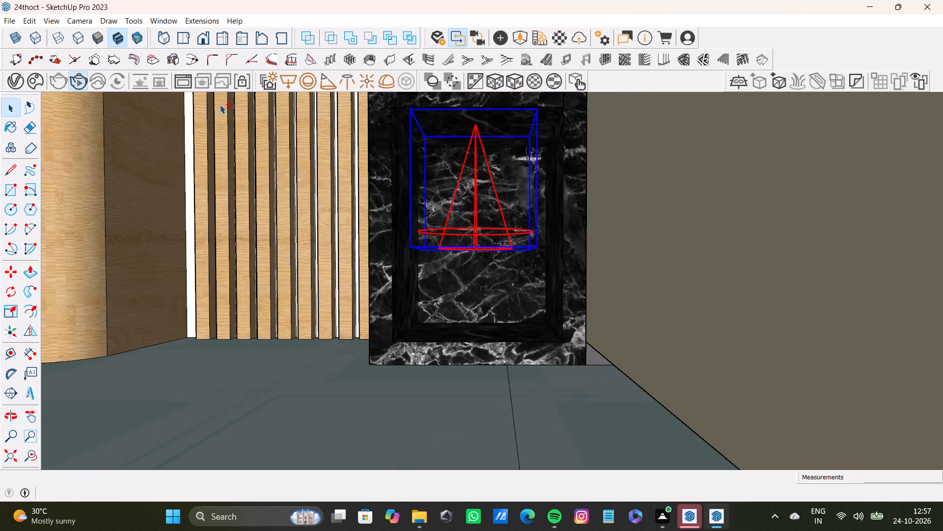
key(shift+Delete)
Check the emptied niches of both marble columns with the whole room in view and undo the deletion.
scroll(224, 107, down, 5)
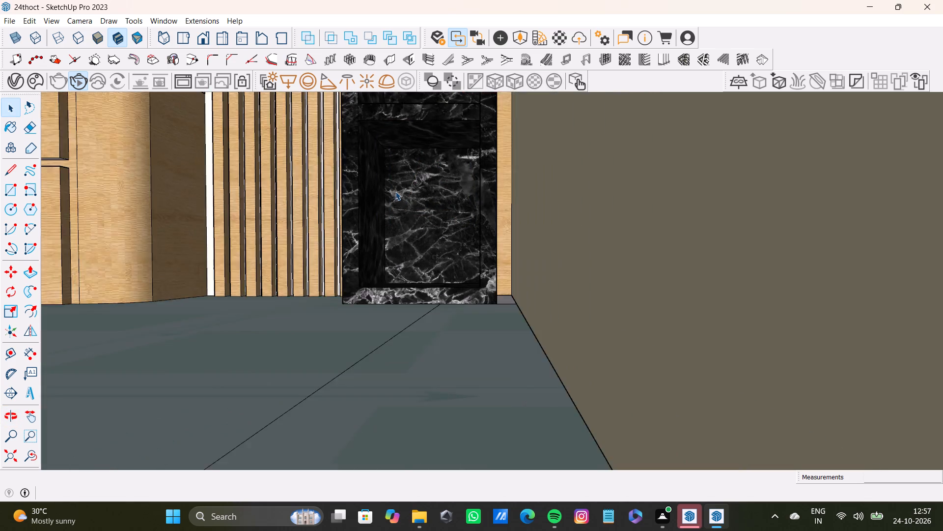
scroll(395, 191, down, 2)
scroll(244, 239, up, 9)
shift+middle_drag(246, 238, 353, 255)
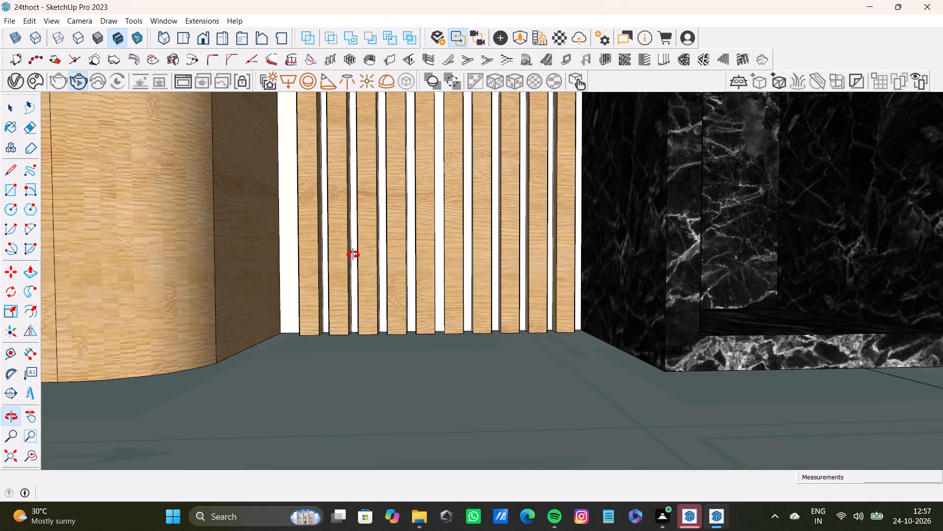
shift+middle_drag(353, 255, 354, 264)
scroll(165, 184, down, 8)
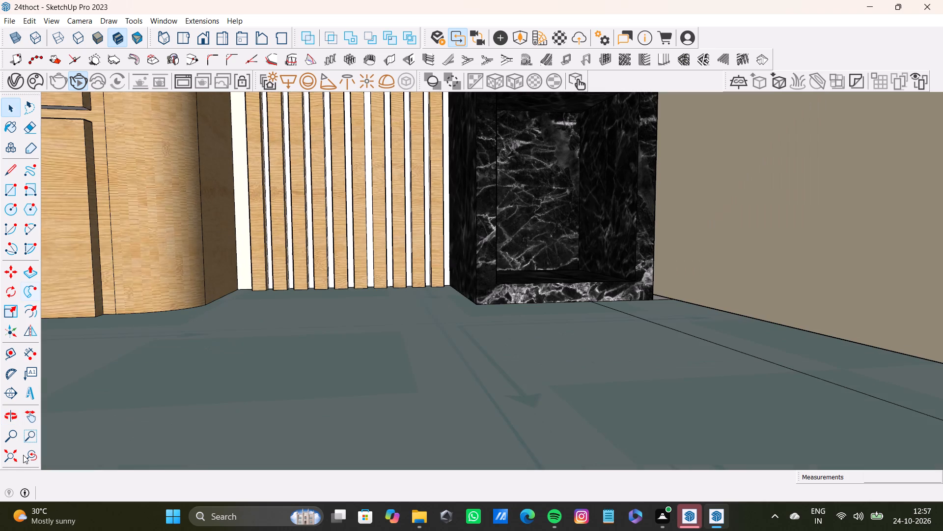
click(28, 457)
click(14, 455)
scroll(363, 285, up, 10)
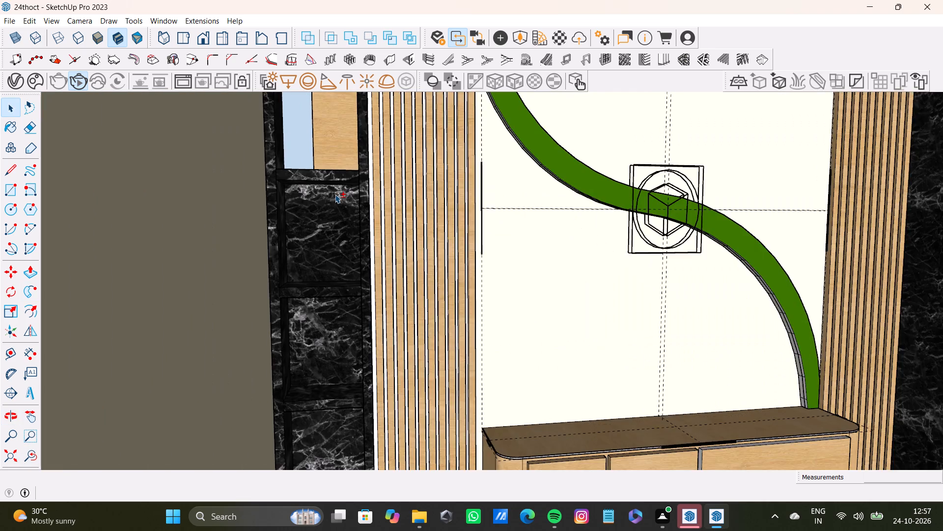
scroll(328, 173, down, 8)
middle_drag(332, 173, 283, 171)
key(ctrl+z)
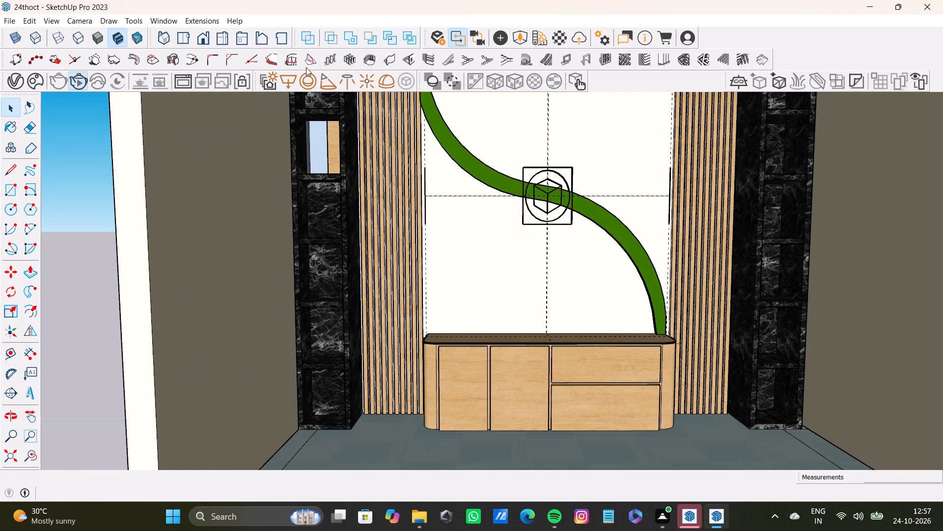
Delete the spot lights from all niches of both black marble columns, picking the lights one by one into a single selection.
scroll(322, 132, up, 7)
scroll(325, 133, down, 15)
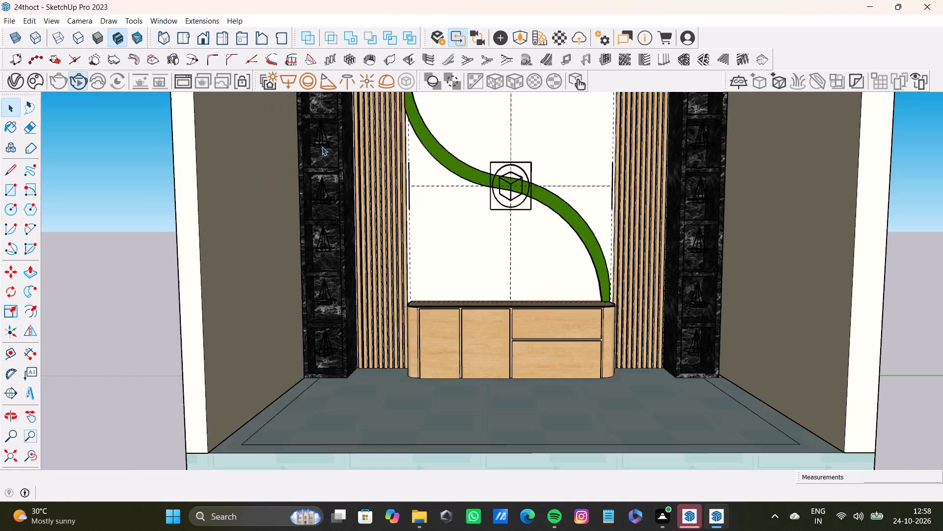
scroll(322, 147, down, 1)
middle_drag(320, 159, 361, 218)
shift+scroll(359, 199, up, 12)
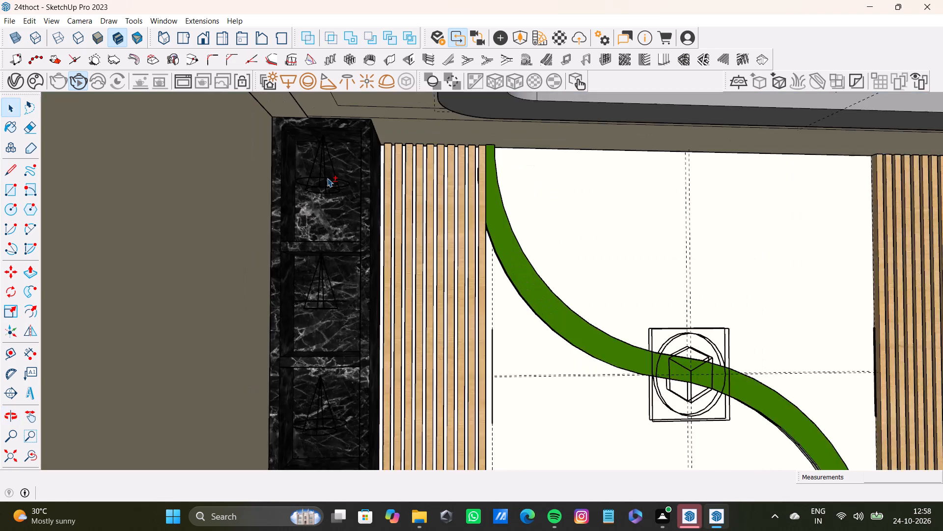
shift+click(328, 178)
shift+click(324, 325)
shift+scroll(324, 331, down, 3)
shift+middle_drag(343, 364, 317, 149)
shift+scroll(297, 191, up, 2)
shift+click(301, 224)
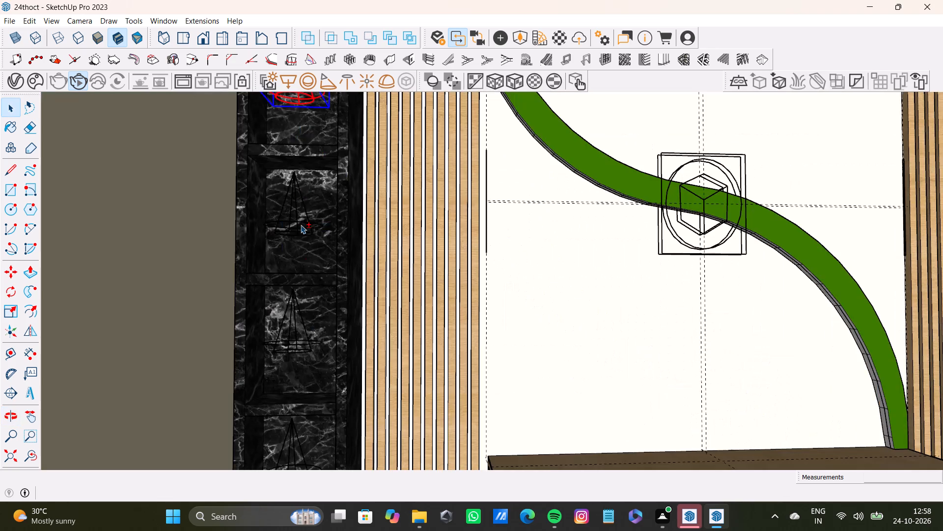
shift+click(301, 342)
shift+scroll(300, 339, down, 1)
shift+middle_drag(300, 339, 271, 114)
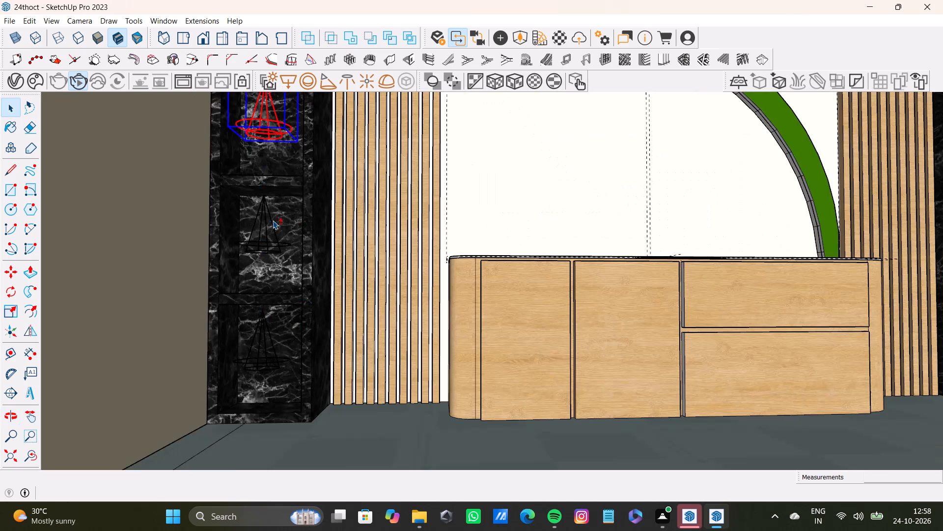
shift+click(272, 243)
shift+click(264, 365)
shift+scroll(266, 358, down, 6)
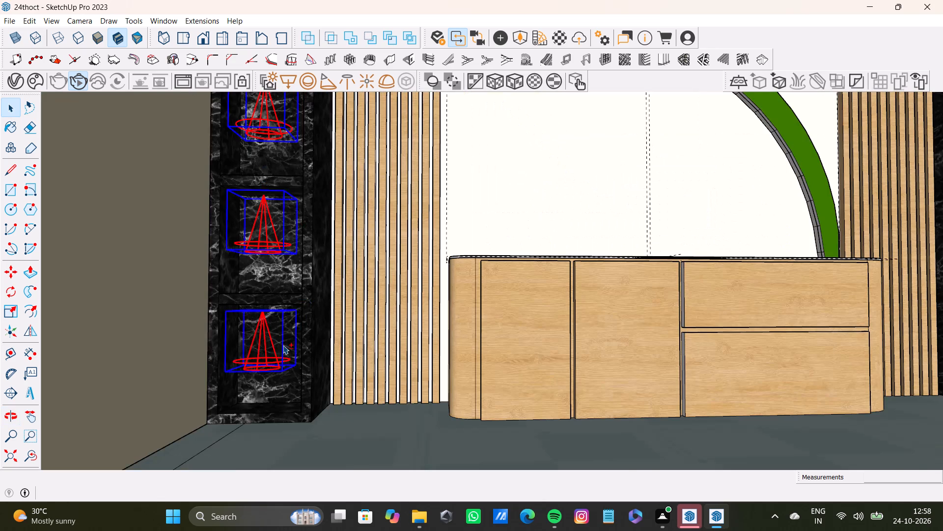
shift+scroll(283, 345, down, 3)
shift+middle_drag(493, 327, 351, 338)
shift+scroll(448, 331, up, 12)
shift+middle_drag(611, 333, 555, 338)
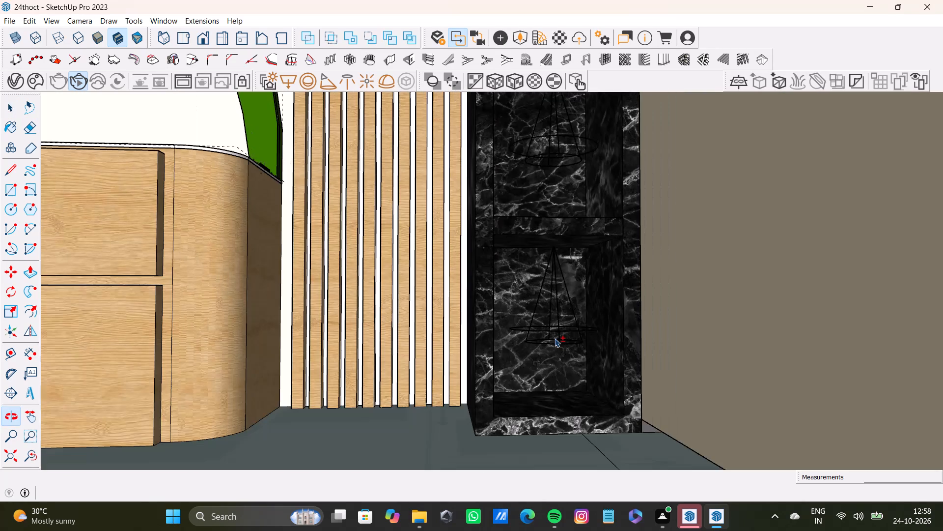
shift+middle_drag(555, 338, 573, 218)
shift+scroll(560, 260, up, 4)
shift+click(555, 356)
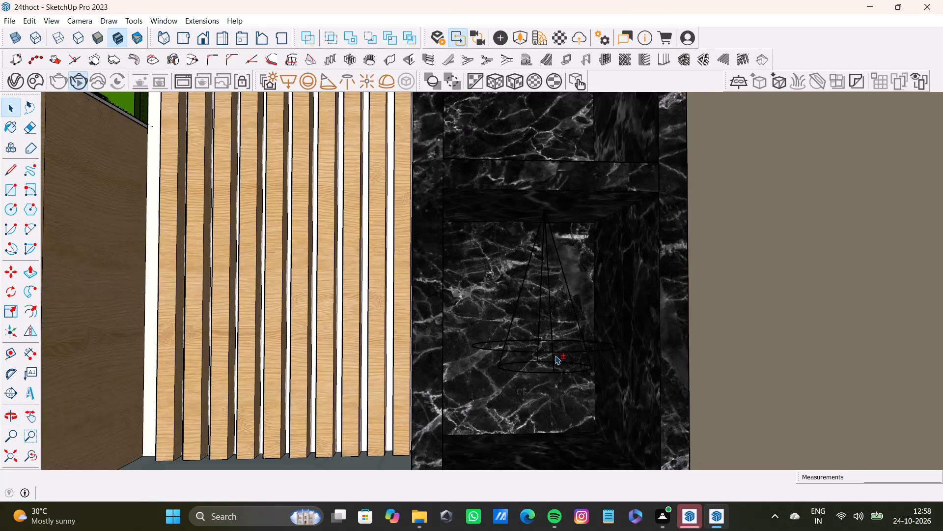
shift+click(473, 319)
shift+click(550, 354)
shift+scroll(478, 244, down, 4)
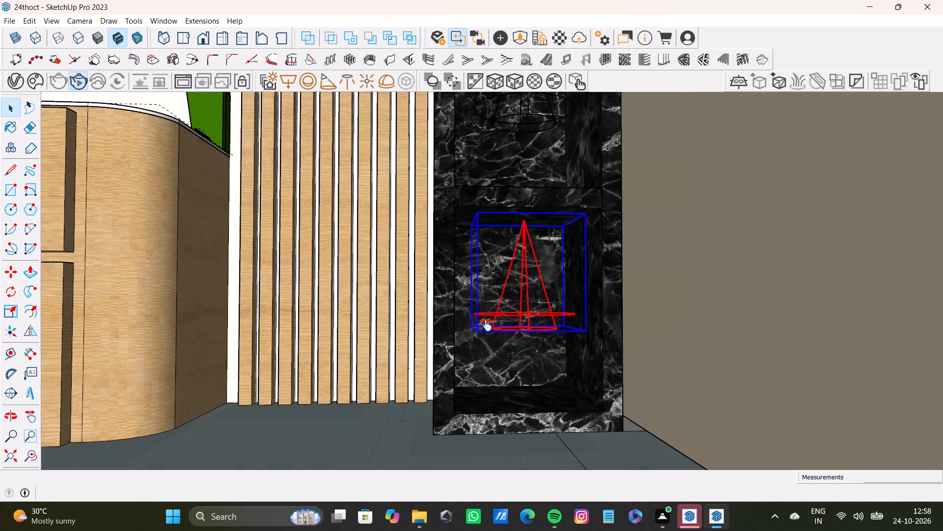
shift+middle_drag(501, 193, 486, 325)
shift+scroll(497, 279, up, 4)
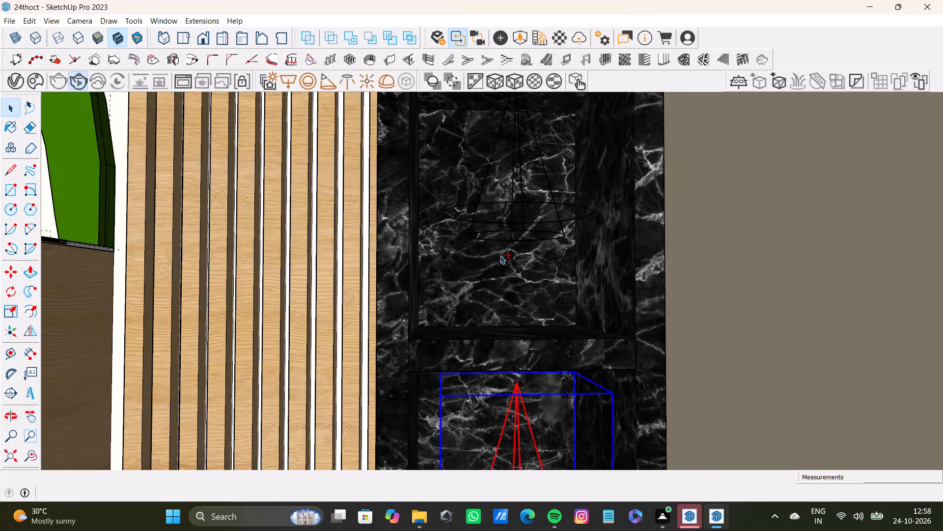
shift+click(514, 196)
shift+middle_drag(526, 159, 527, 352)
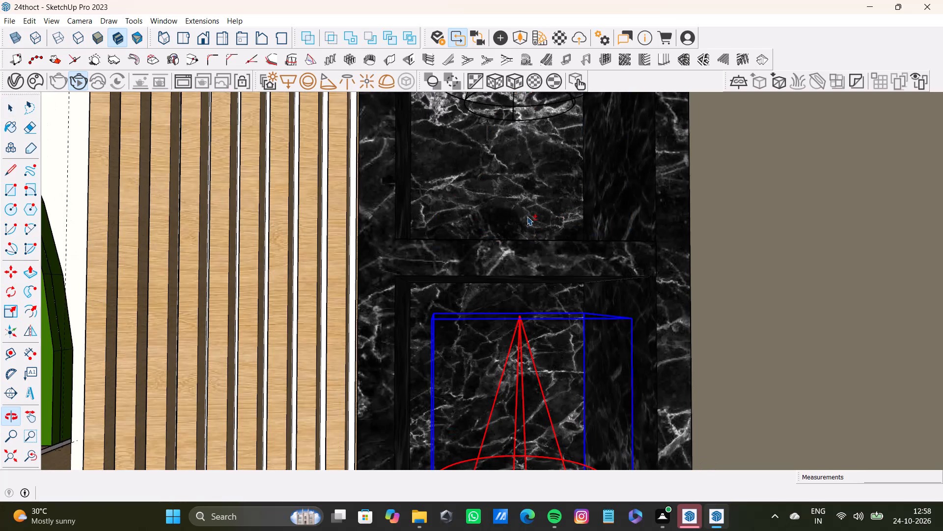
shift+click(514, 117)
shift+middle_drag(514, 116, 506, 416)
shift+middle_drag(519, 106, 499, 256)
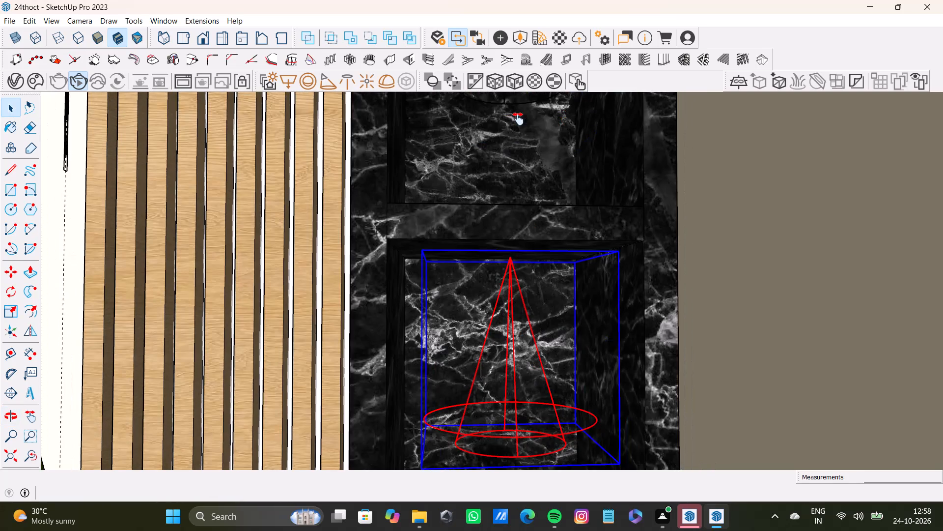
shift+click(486, 278)
shift+middle_drag(493, 159, 494, 387)
shift+click(486, 136)
shift+scroll(479, 139, down, 1)
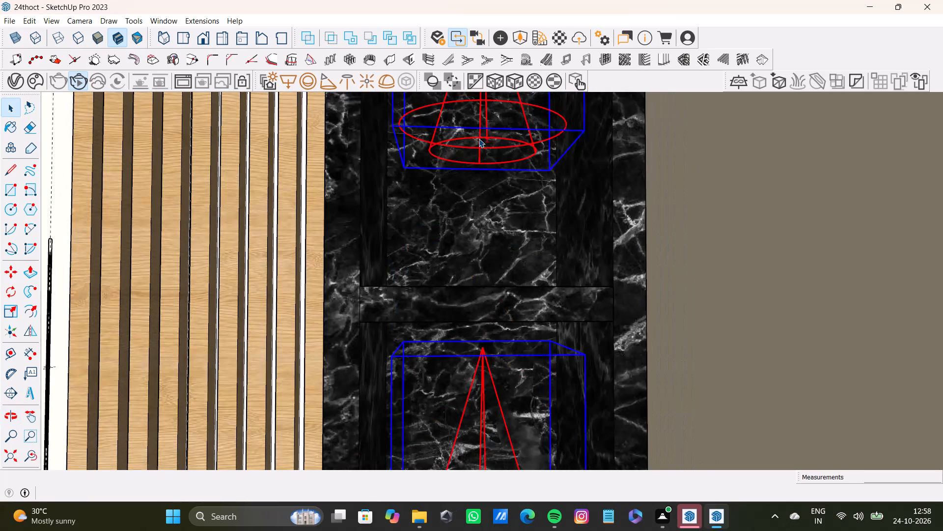
shift+scroll(479, 139, down, 6)
shift+middle_drag(478, 138, 500, 361)
shift+click(506, 117)
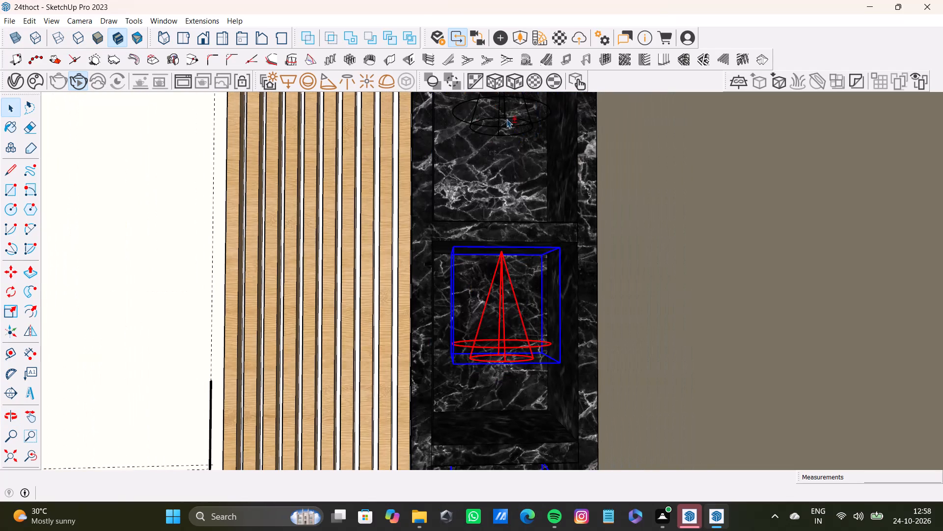
shift+scroll(501, 123, down, 4)
shift+middle_drag(494, 133, 511, 359)
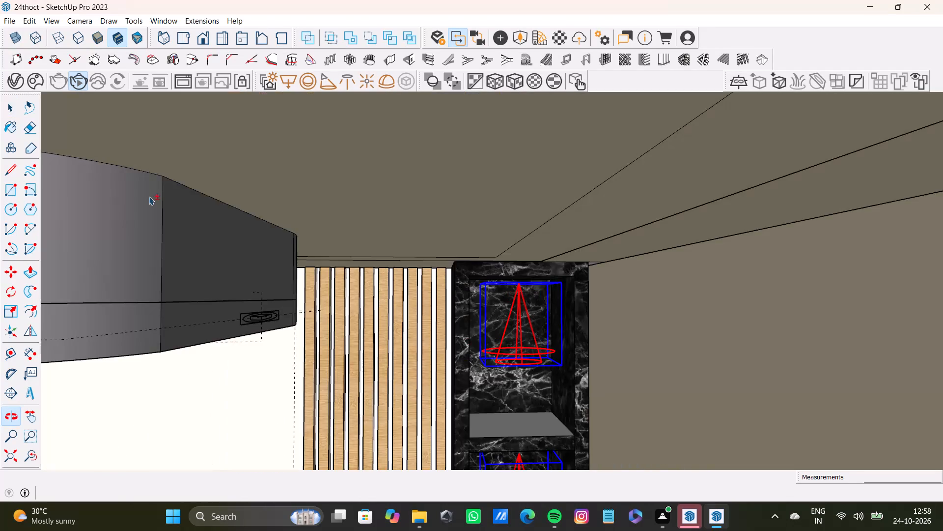
key(Delete)
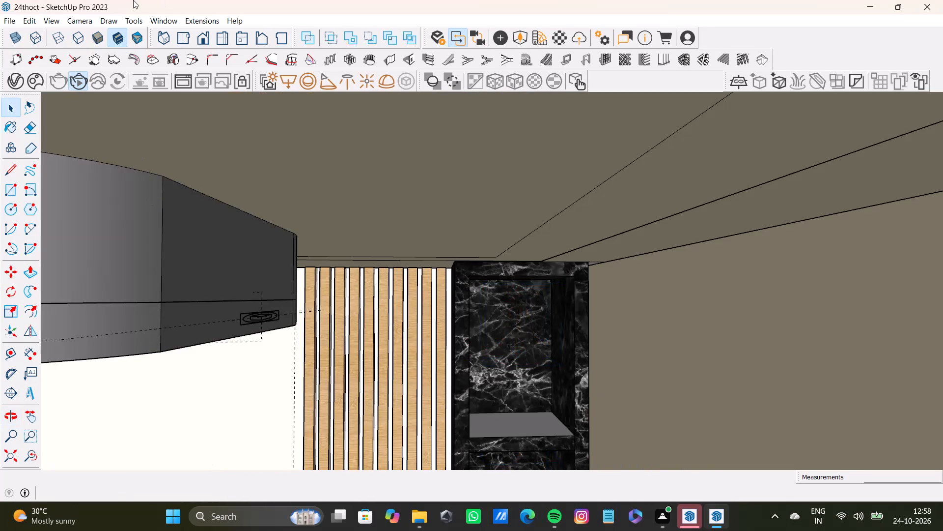
Select the left black marble column's front face and the inner faces of its top two niches, including their edges.
click(26, 453)
click(13, 456)
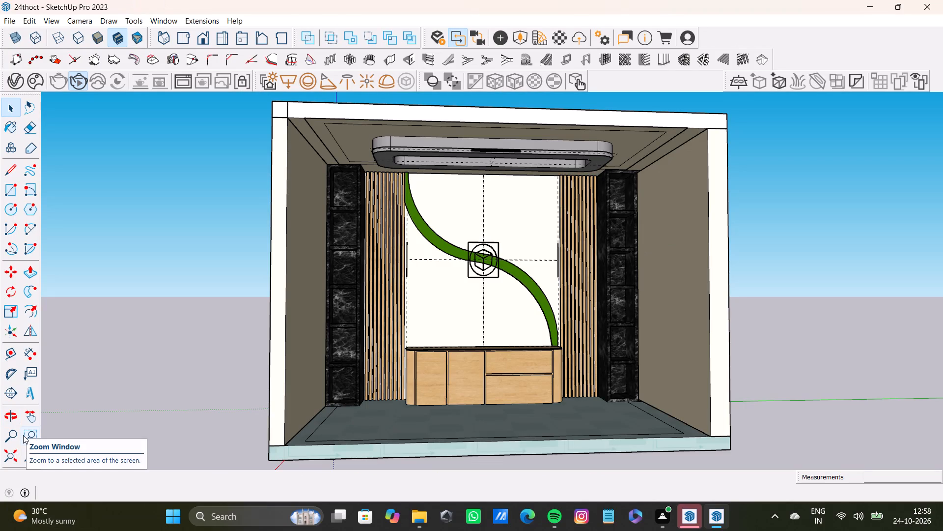
scroll(325, 291, down, 8)
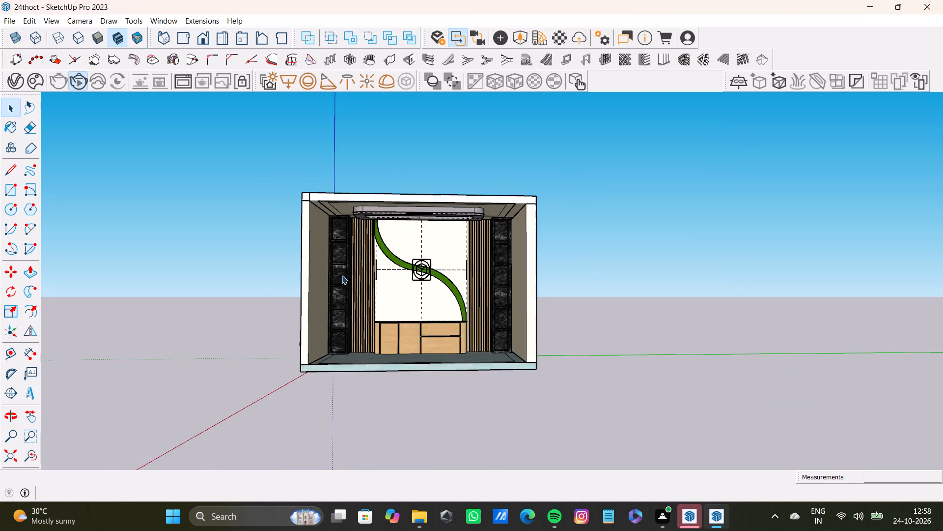
middle_drag(349, 270, 341, 282)
scroll(341, 282, down, 1)
scroll(342, 263, up, 12)
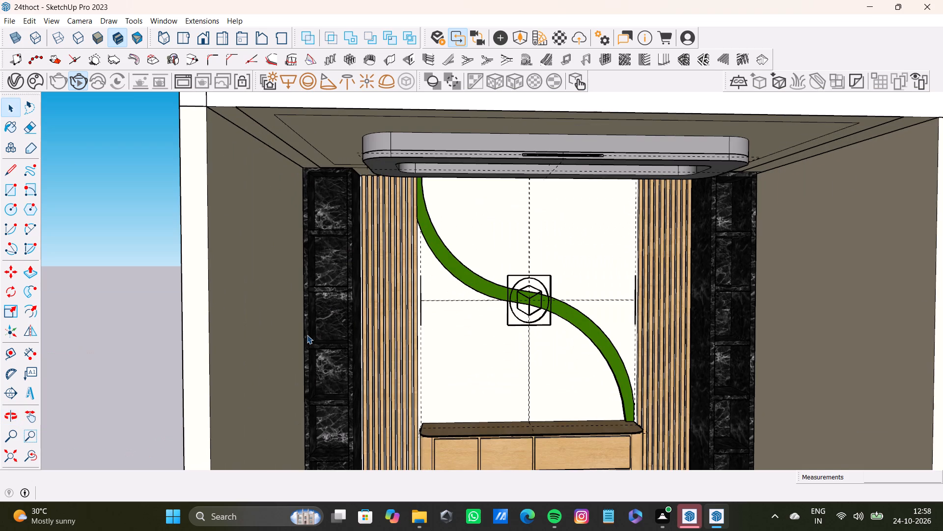
scroll(336, 213, up, 3)
shift+middle_drag(336, 214, 341, 167)
shift+scroll(346, 170, up, 4)
shift+double_click(344, 161)
shift+double_click(370, 177)
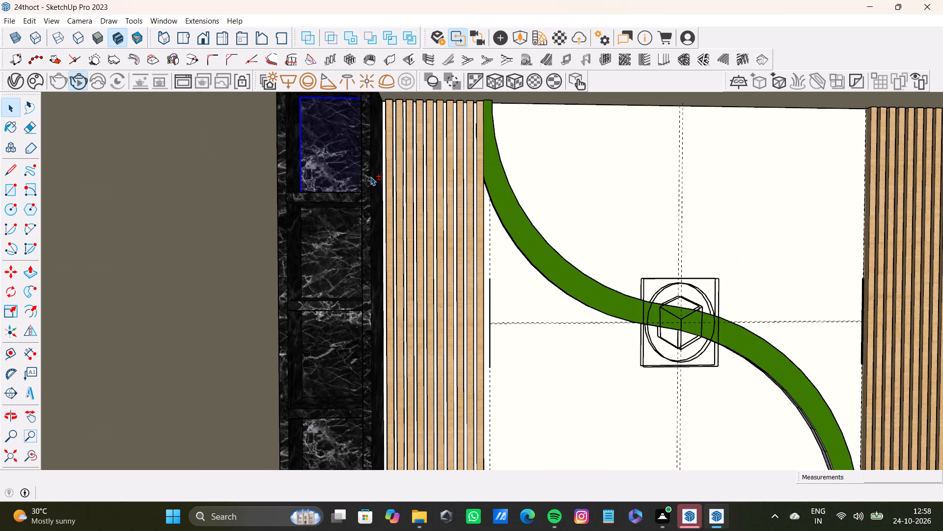
shift+double_click(353, 222)
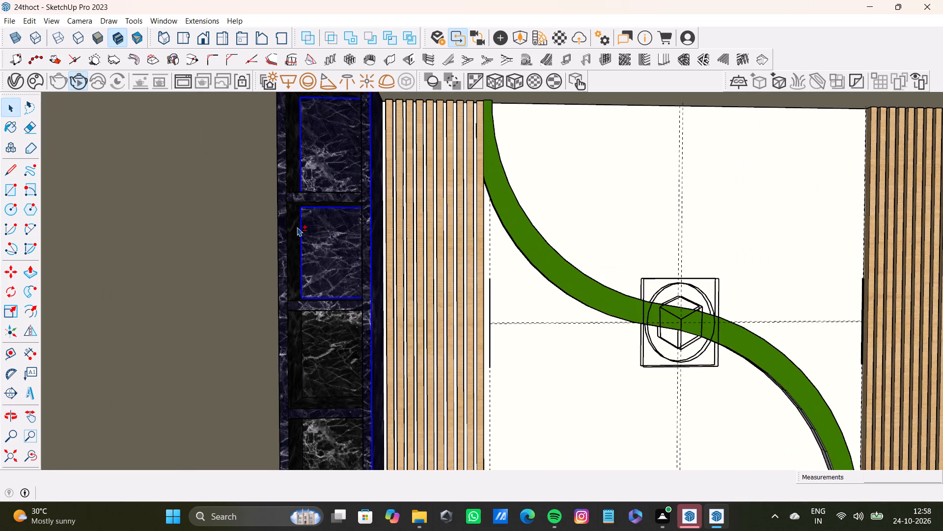
shift+double_click(294, 229)
shift+double_click(318, 204)
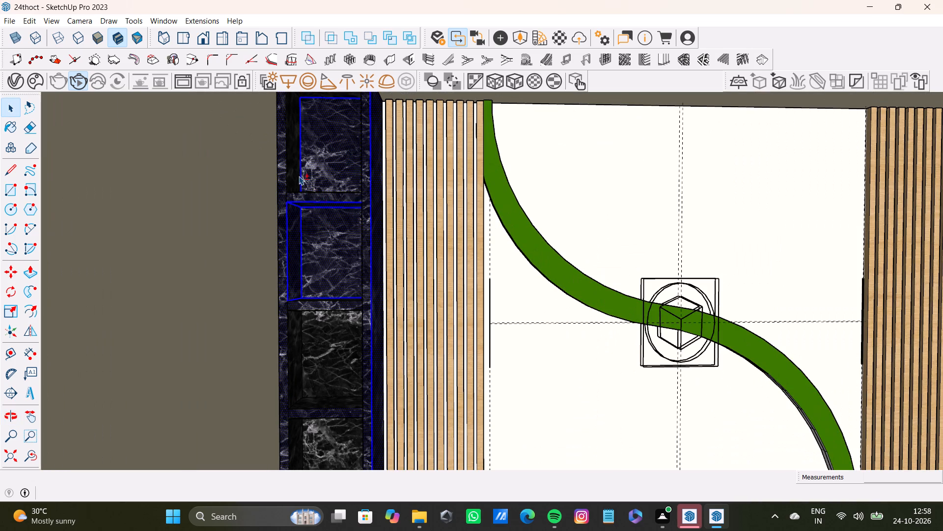
shift+double_click(300, 171)
shift+double_click(290, 176)
shift+double_click(312, 167)
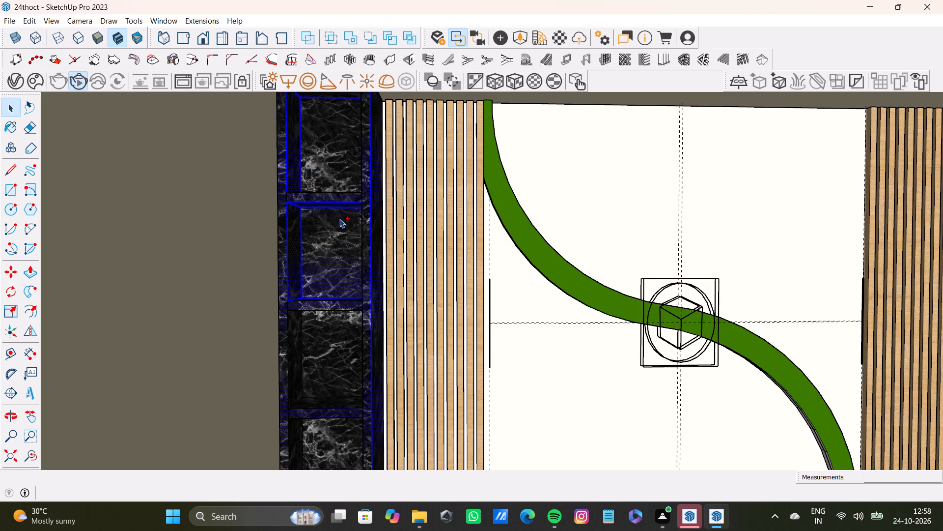
shift+middle_drag(331, 134, 332, 190)
shift+double_click(327, 155)
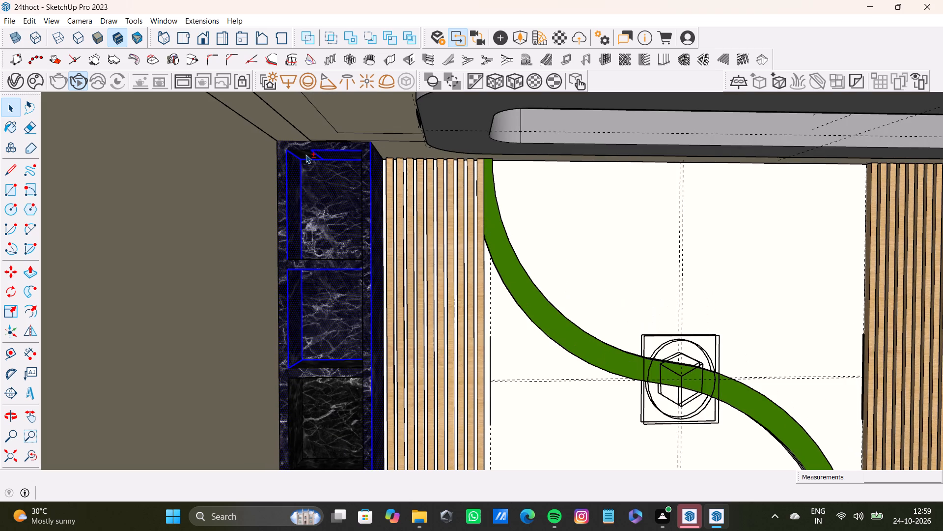
shift+double_click(306, 154)
Add the back, left side, top and bottom faces of the left column's third niche to the selection.
shift+middle_drag(329, 261, 292, 111)
shift+scroll(286, 245, up, 4)
shift+double_click(287, 243)
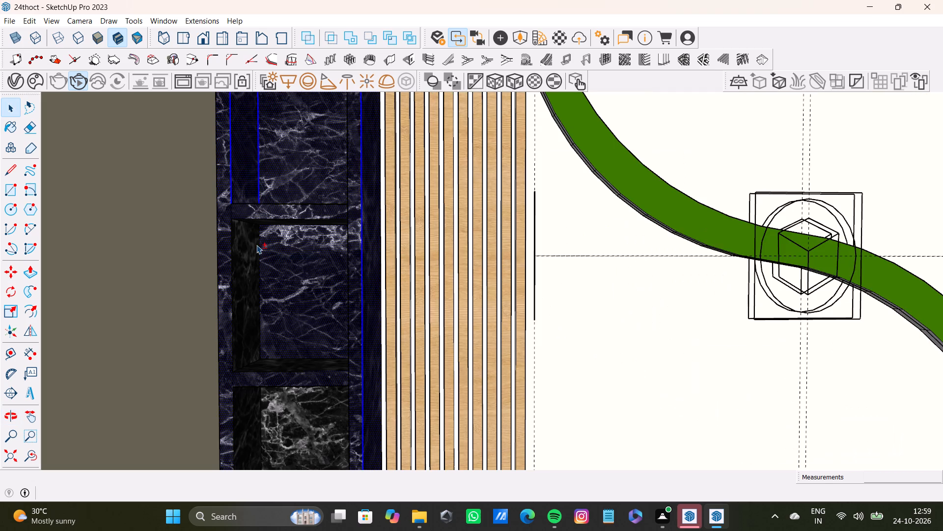
shift+click(249, 250)
shift+click(246, 251)
shift+double_click(252, 242)
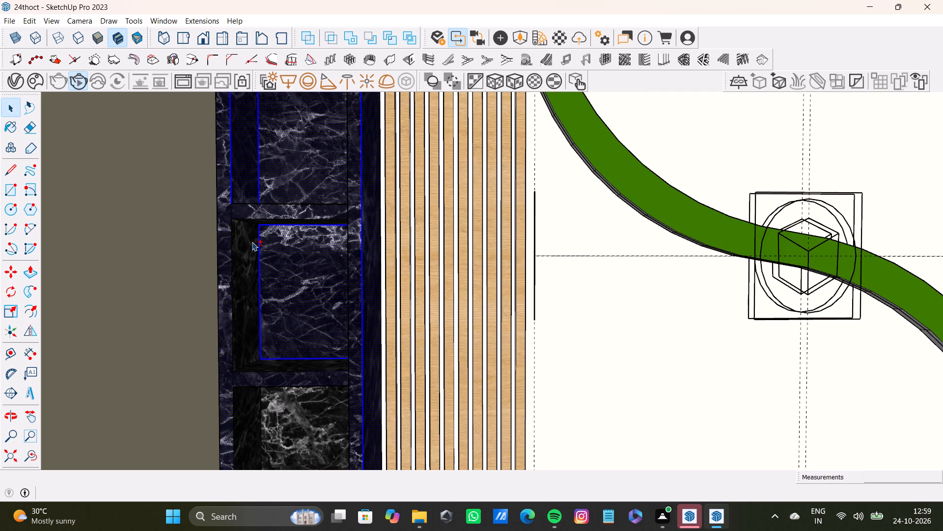
middle_drag(288, 255, 297, 200)
shift+double_click(302, 204)
middle_drag(322, 256, 326, 301)
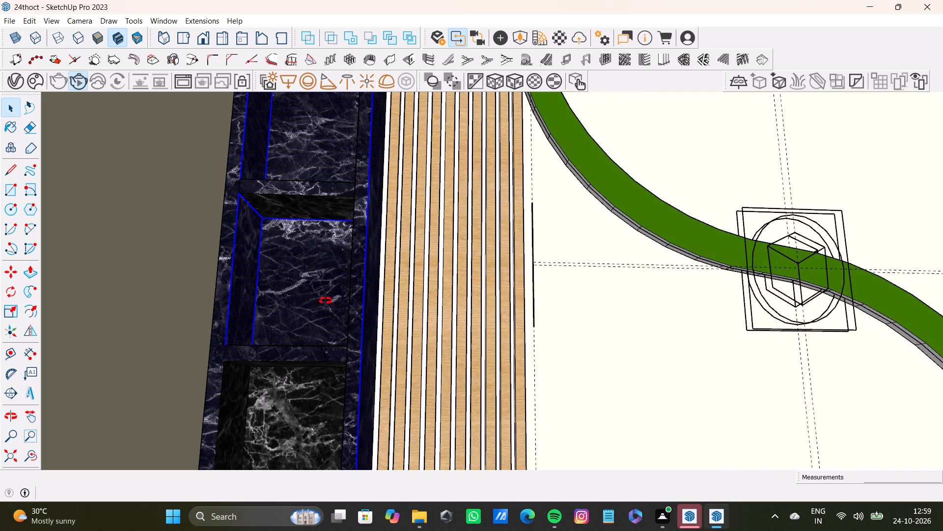
middle_drag(326, 301, 338, 321)
shift+double_click(332, 318)
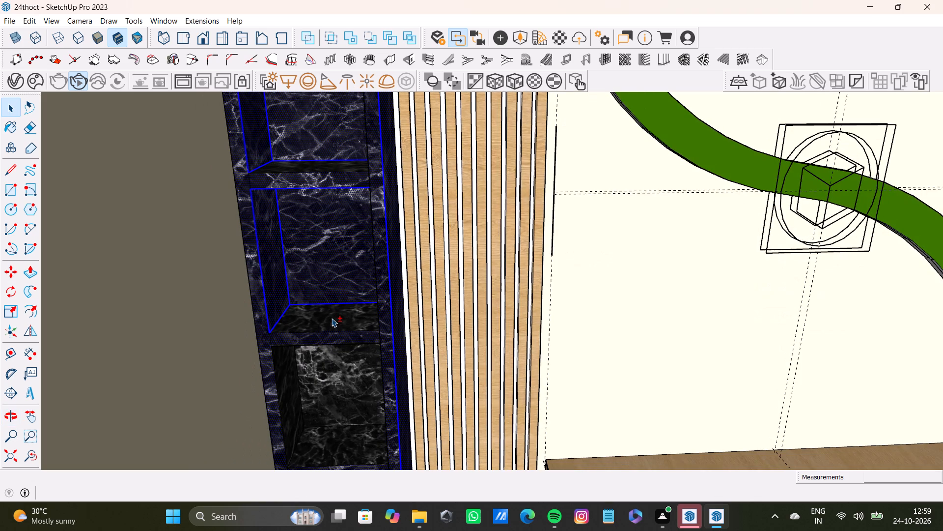
Add the inner side faces nearest the wood slats in the left column's upper niches to the selection.
middle_drag(320, 325, 406, 329)
shift+click(29, 457)
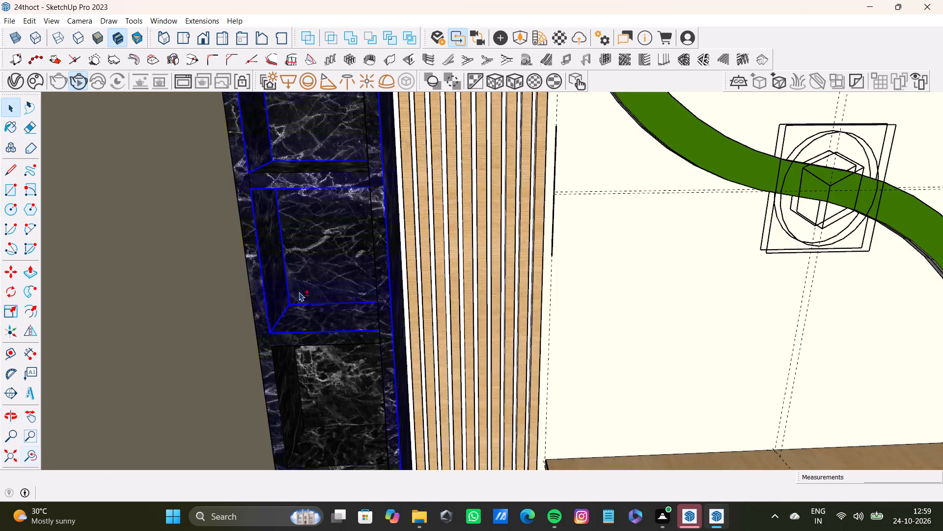
shift+scroll(327, 268, up, 5)
shift+middle_drag(343, 240, 341, 322)
shift+double_click(351, 204)
middle_drag(347, 328, 405, 324)
shift+double_click(424, 318)
shift+scroll(425, 318, down, 8)
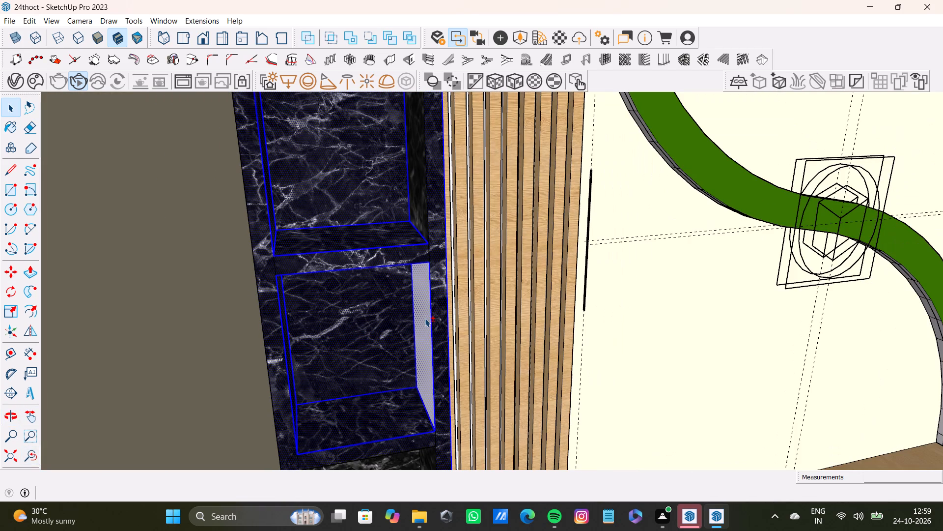
shift+click(418, 239)
shift+middle_drag(409, 144, 405, 276)
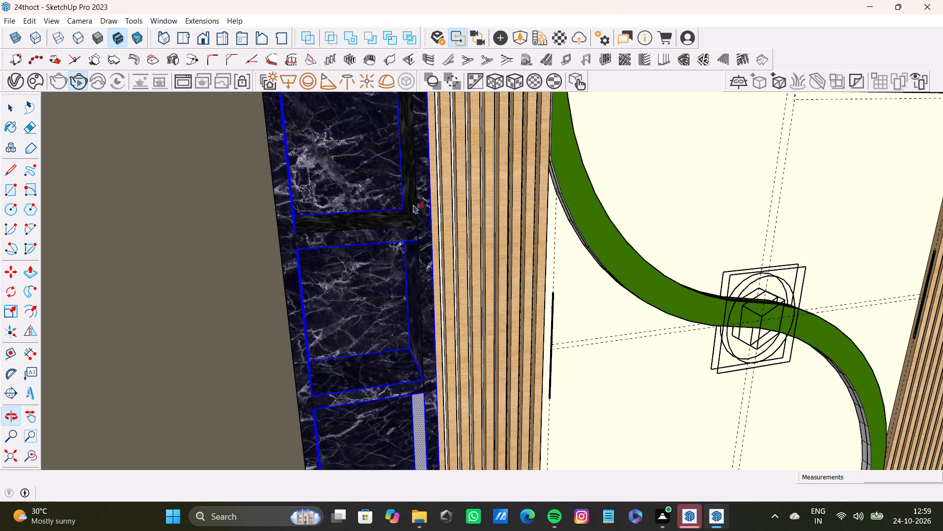
shift+click(409, 200)
shift+click(392, 245)
shift+middle_drag(423, 205, 400, 242)
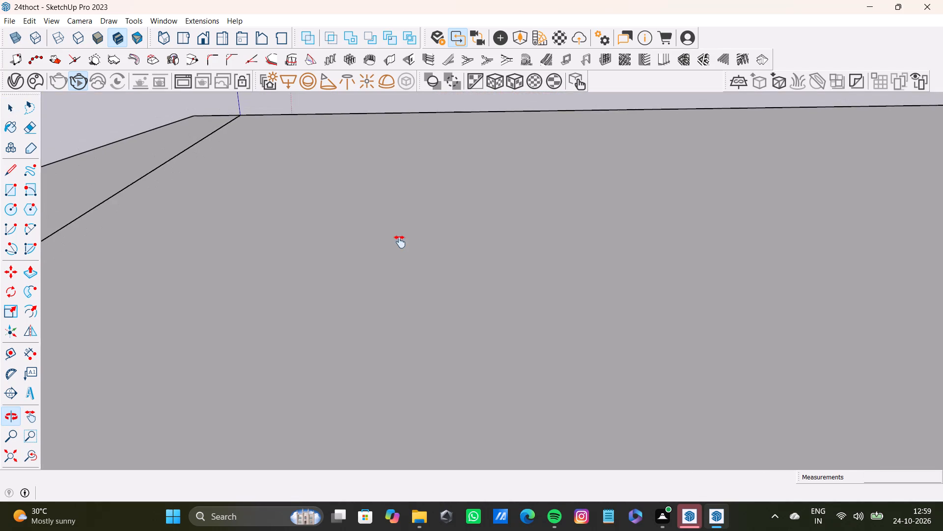
shift+middle_drag(400, 242, 392, 159)
scroll(414, 359, down, 7)
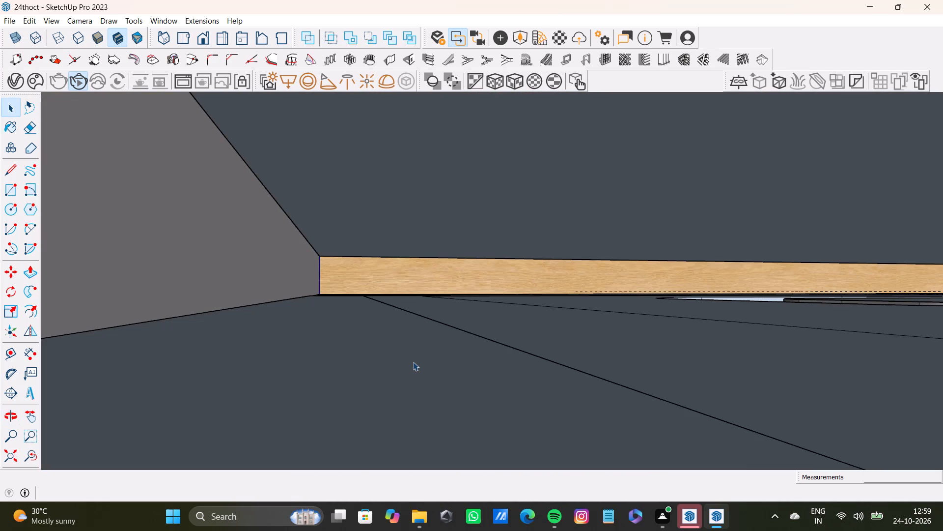
scroll(413, 362, down, 1)
click(32, 456)
click(6, 453)
shift+middle_drag(275, 408, 269, 332)
Add the top, back, bottom and both side faces inside the left column's fourth niche to the selection.
shift+scroll(347, 226, up, 2)
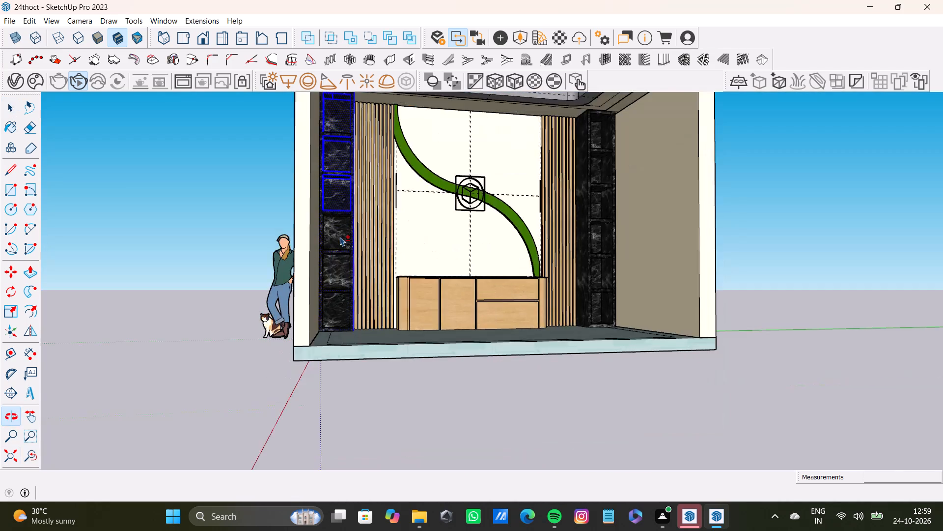
shift+scroll(339, 237, up, 15)
shift+click(332, 184)
shift+click(316, 227)
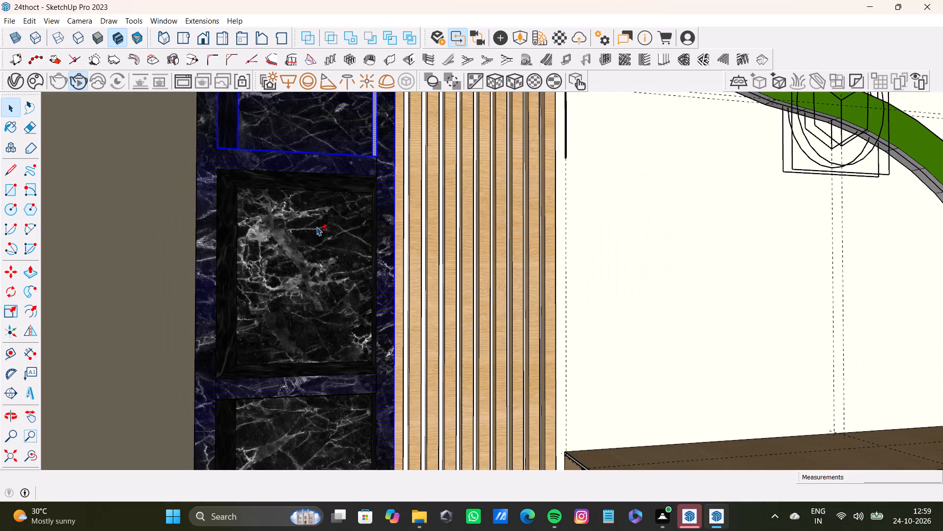
shift+click(234, 248)
shift+click(323, 370)
middle_drag(339, 359, 368, 362)
shift+click(387, 345)
Add the top, back, bottom and both side faces inside the left column's fifth niche to the selection.
shift+scroll(387, 345, down, 4)
shift+middle_drag(378, 357, 359, 216)
shift+scroll(320, 263, up, 4)
shift+click(317, 218)
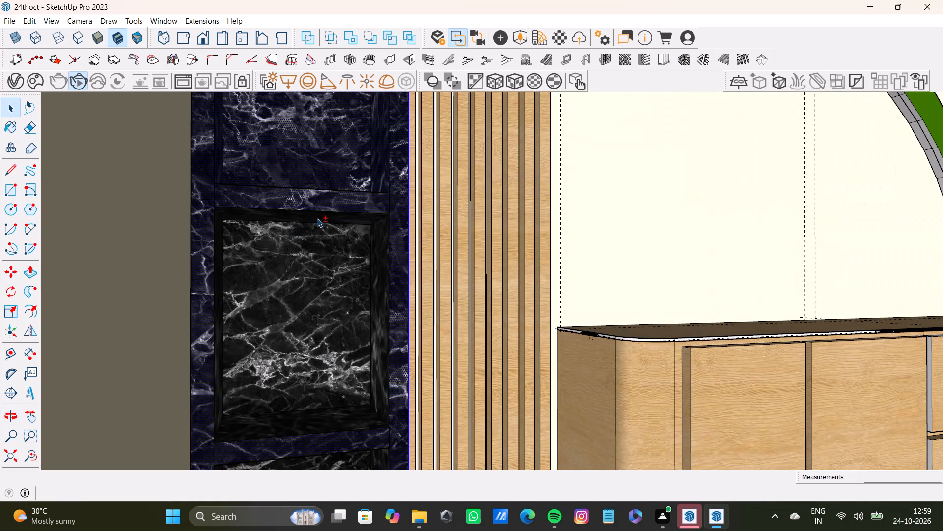
shift+click(377, 267)
shift+click(325, 308)
shift+click(216, 264)
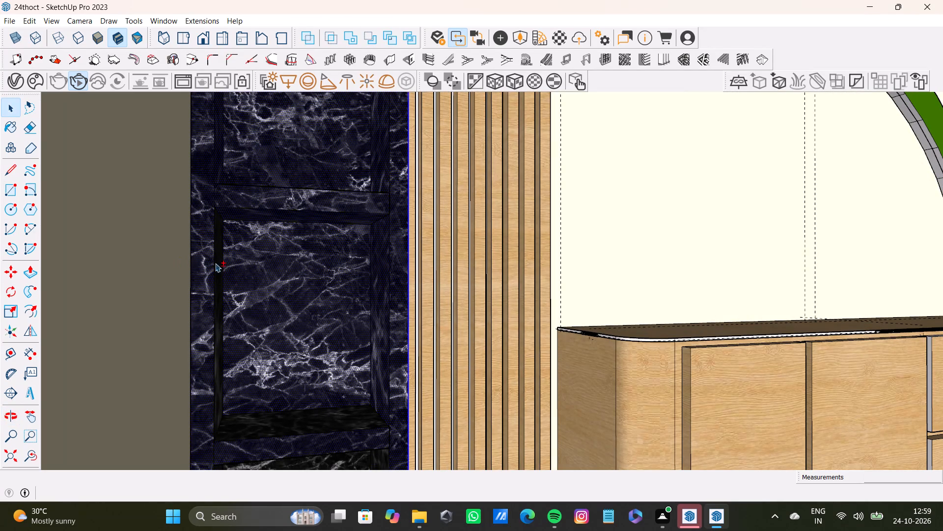
shift+click(299, 427)
shift+click(218, 389)
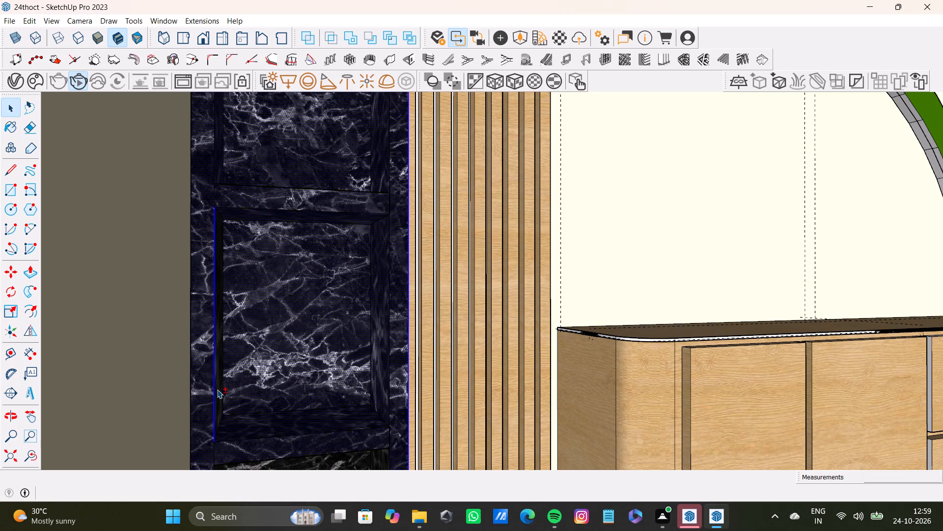
Add the back, side, top and bottom faces inside the left column's lowest niche to the selection.
shift+scroll(221, 388, down, 4)
shift+middle_drag(247, 422, 229, 229)
shift+scroll(225, 251, up, 3)
shift+click(228, 250)
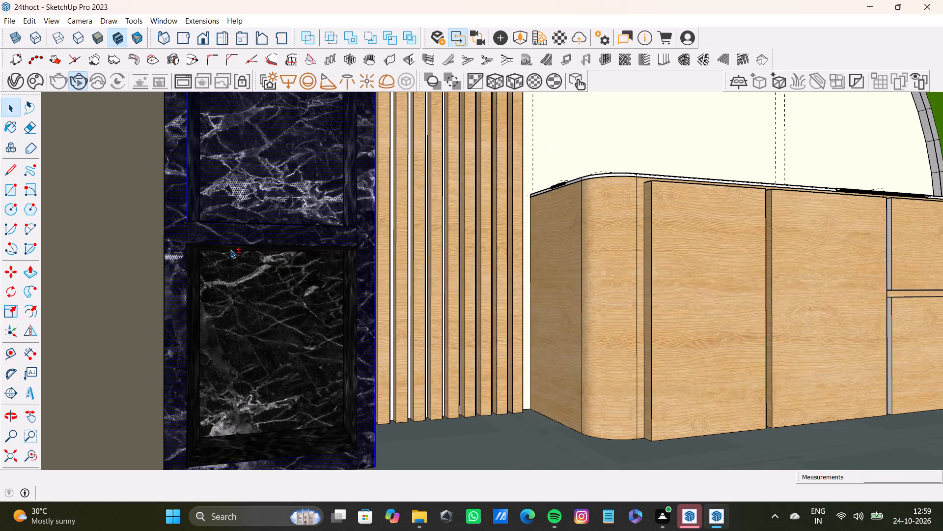
shift+click(258, 306)
shift+click(191, 326)
shift+click(215, 248)
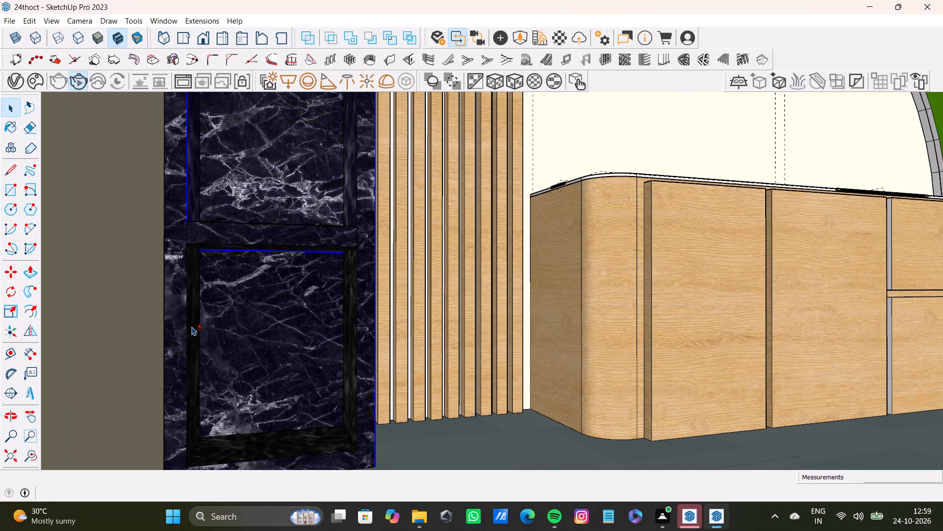
shift+click(351, 283)
shift+click(339, 251)
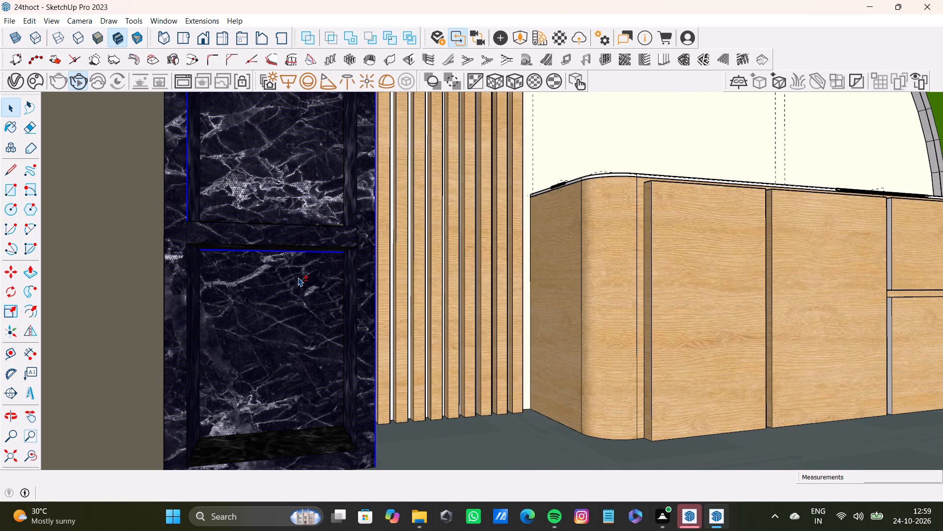
shift+click(301, 440)
shift+click(312, 248)
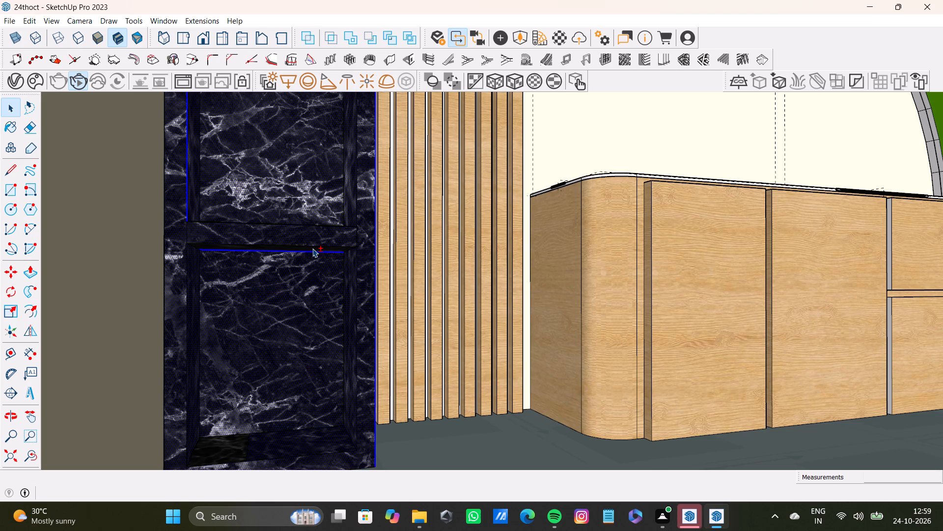
shift+click(220, 445)
Start the Paint Bucket and move and narrow the Default Tray so that the left column is uncovered.
middle_drag(282, 295, 274, 362)
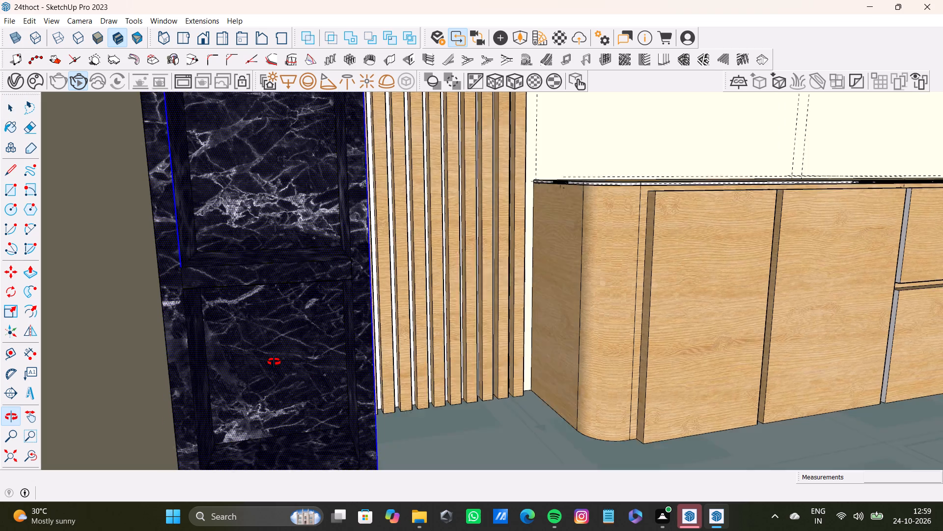
middle_drag(274, 362, 272, 395)
scroll(271, 389, down, 18)
middle_drag(303, 367, 304, 365)
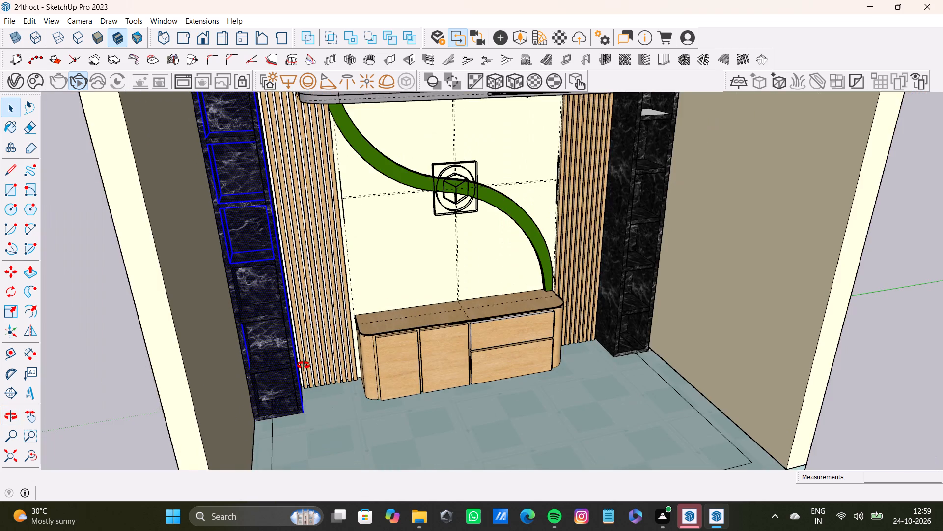
middle_drag(304, 365, 247, 335)
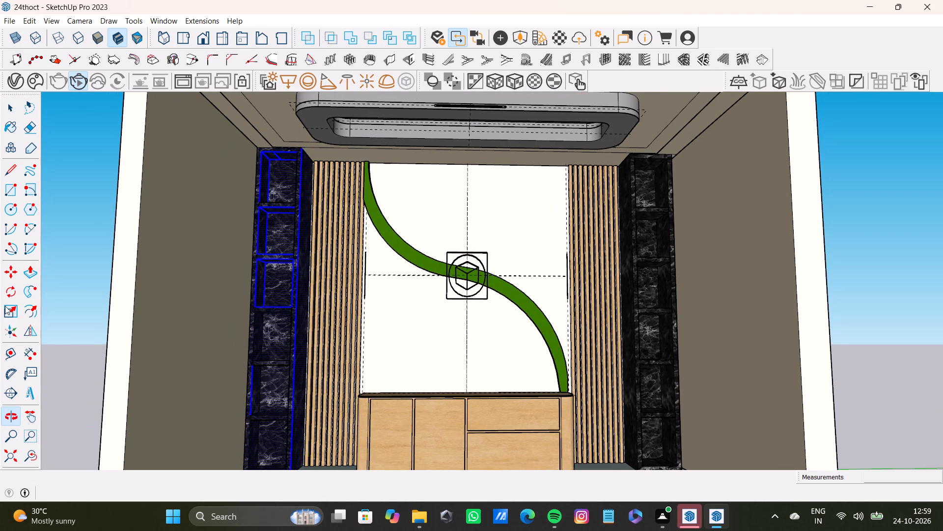
shift+click(12, 128)
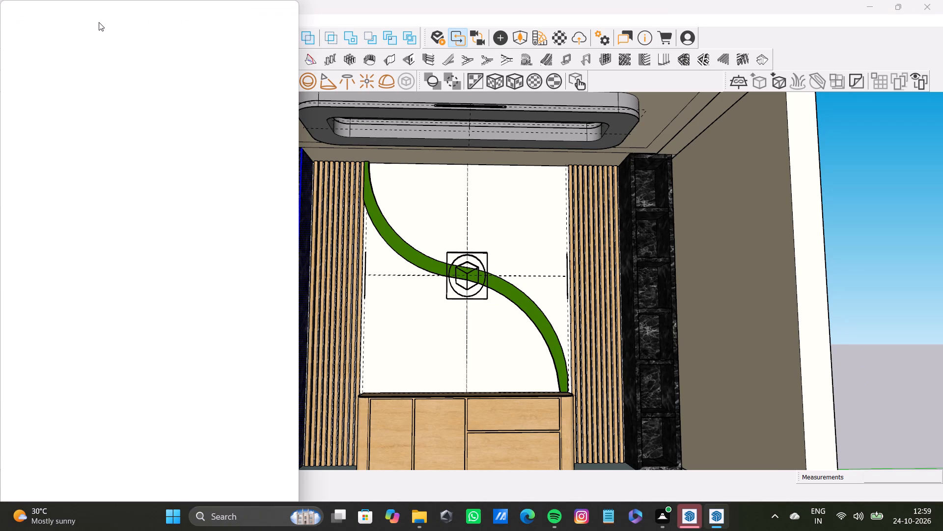
drag(243, 2, 239, 0)
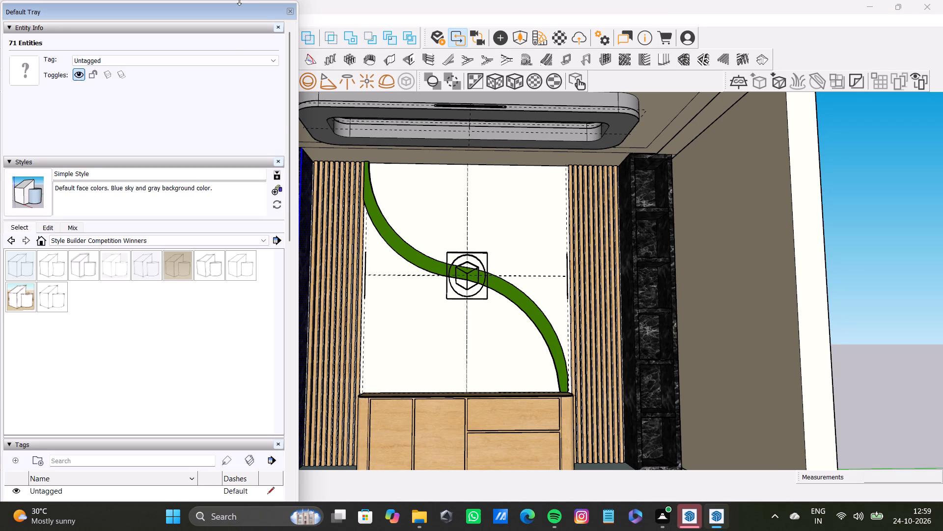
drag(239, 0, 203, 241)
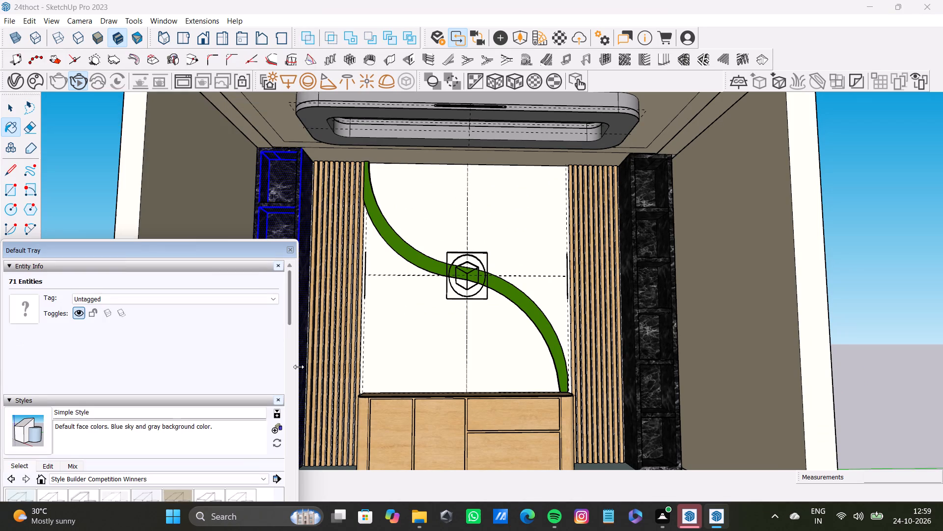
drag(299, 367, 141, 367)
drag(129, 249, 341, 244)
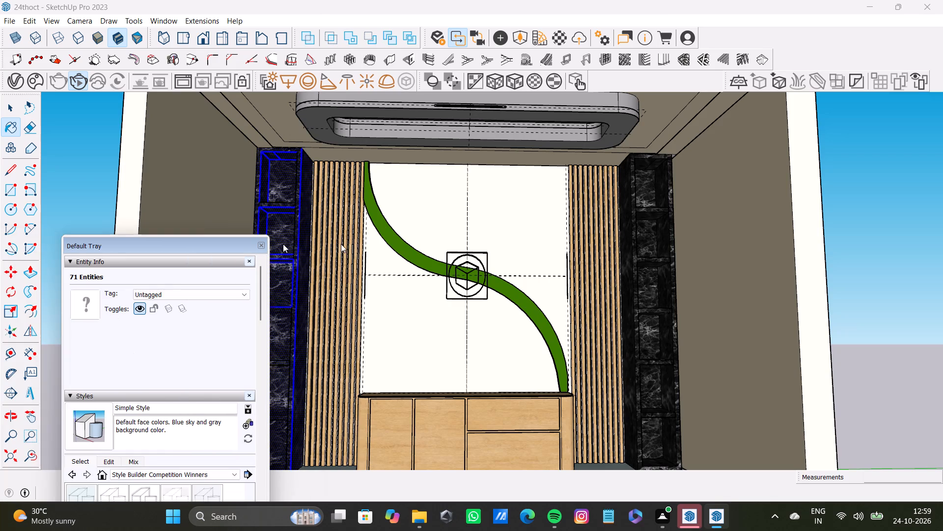
drag(341, 244, 930, 145)
drag(160, 243, 704, 246)
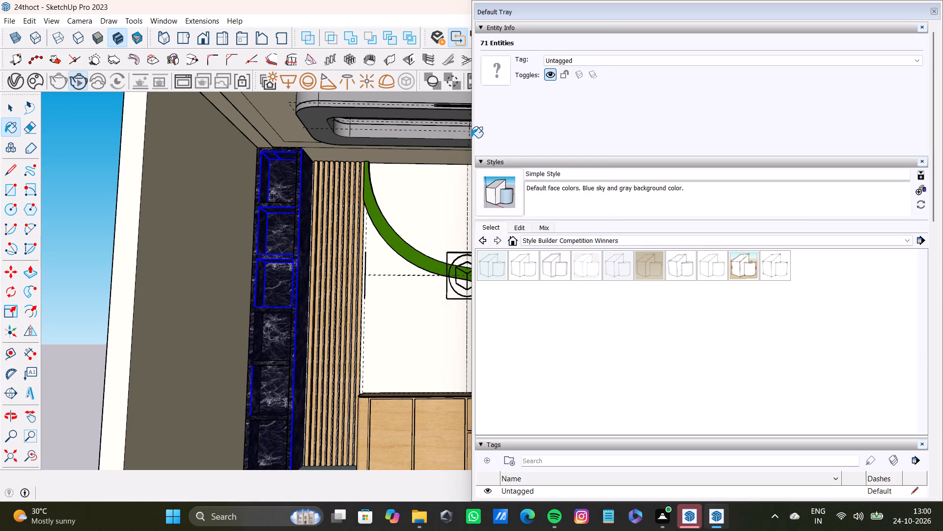
drag(472, 147, 835, 195)
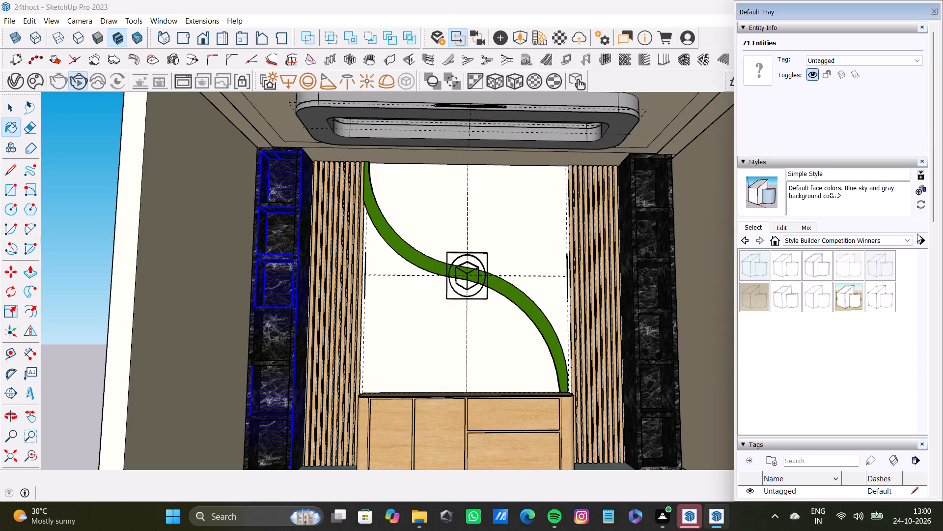
Sample the pale Color F01 from the centre feature wall and paint the selected left column faces with it.
scroll(846, 301, down, 4)
drag(934, 191, 930, 187)
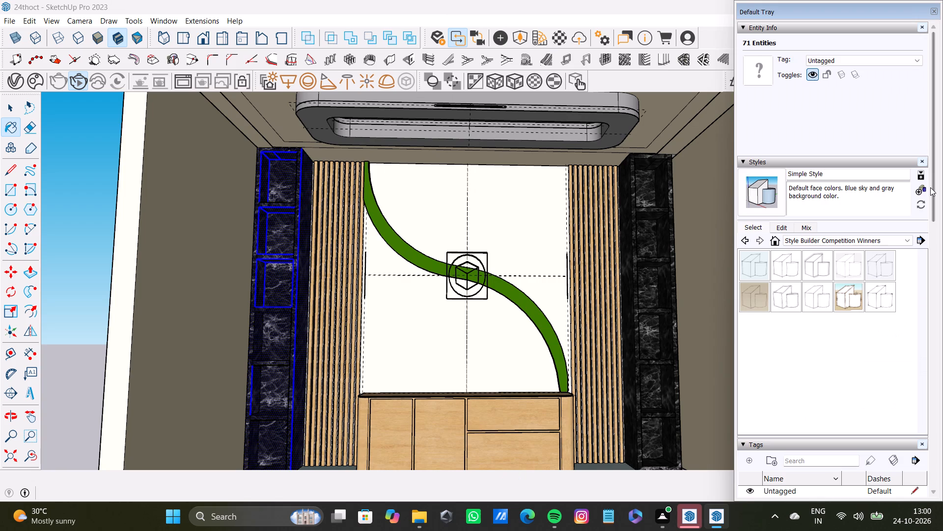
drag(930, 187, 935, 262)
drag(933, 212, 935, 240)
scroll(935, 221, down, 10)
scroll(935, 237, down, 16)
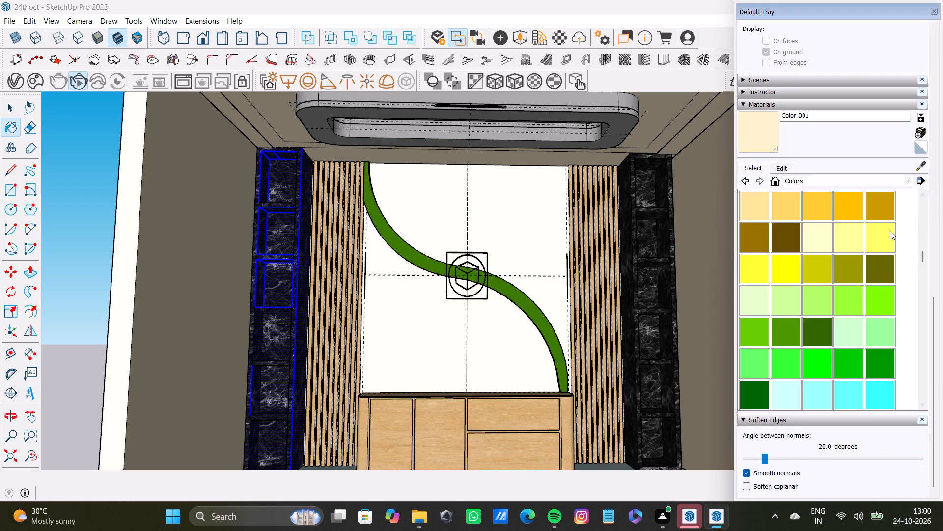
click(921, 163)
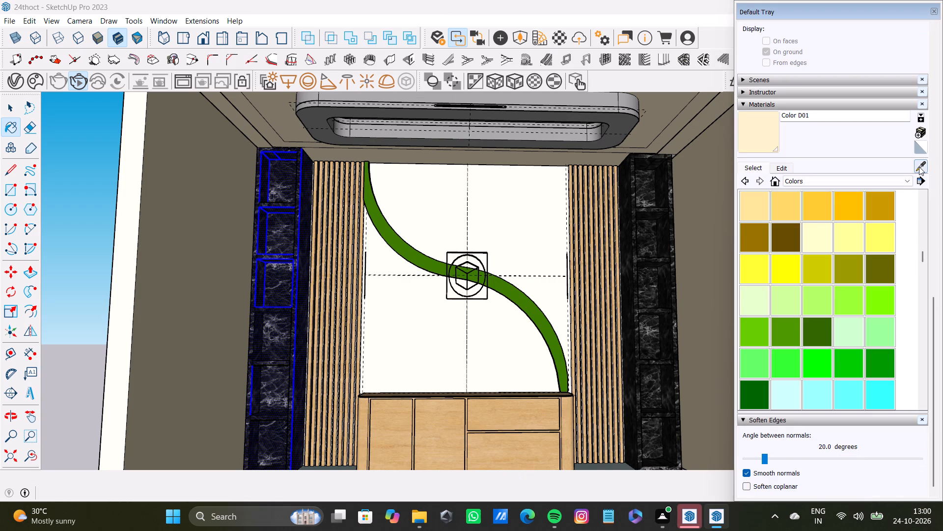
click(919, 167)
click(927, 162)
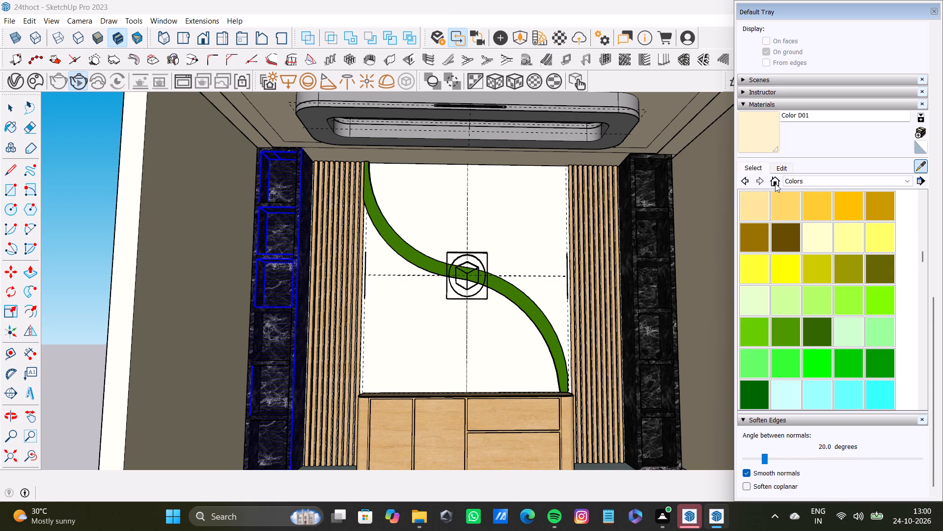
click(544, 243)
click(757, 140)
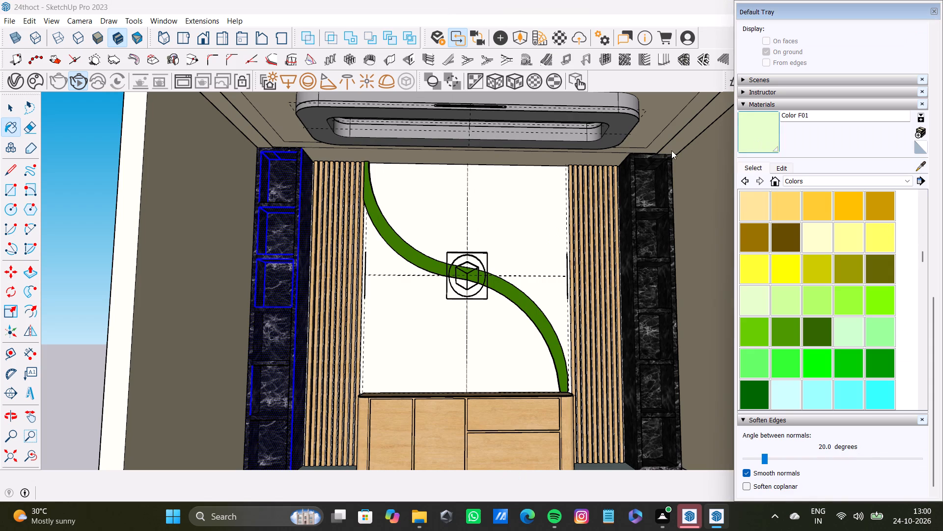
click(781, 138)
click(767, 138)
click(300, 211)
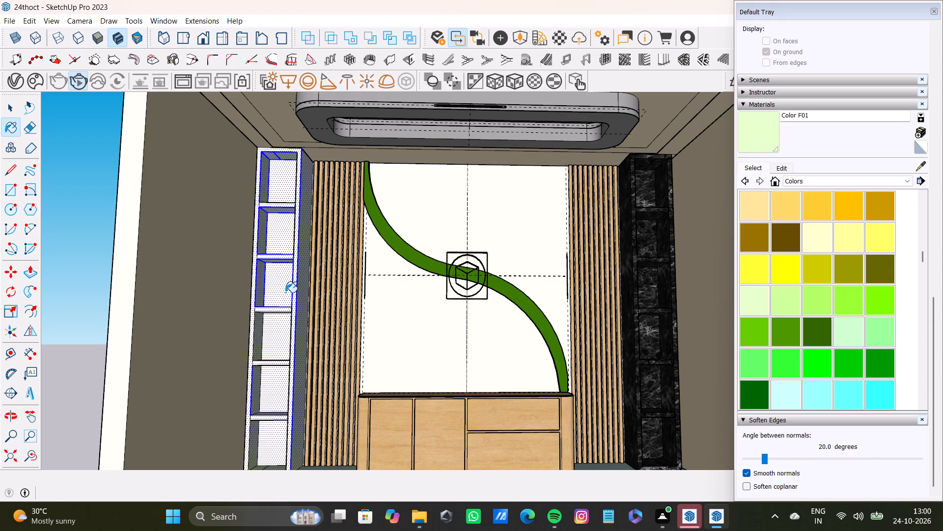
Inspect the repainted left column's niches up close and the whole room from several angles.
scroll(286, 289, down, 8)
middle_drag(285, 293, 365, 361)
scroll(261, 360, up, 8)
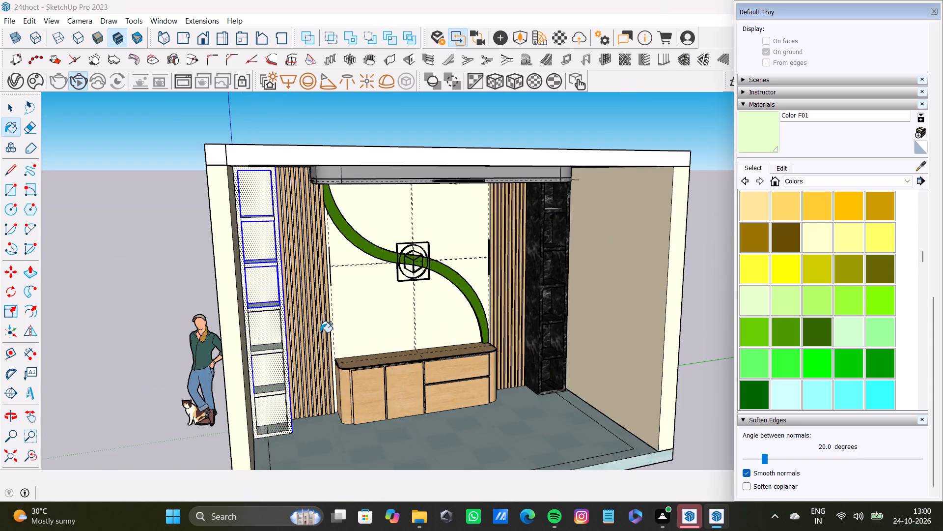
scroll(320, 332, up, 12)
middle_drag(243, 326, 224, 184)
scroll(231, 278, up, 6)
scroll(290, 296, down, 4)
scroll(292, 264, up, 20)
scroll(292, 264, up, 6)
scroll(263, 225, down, 2)
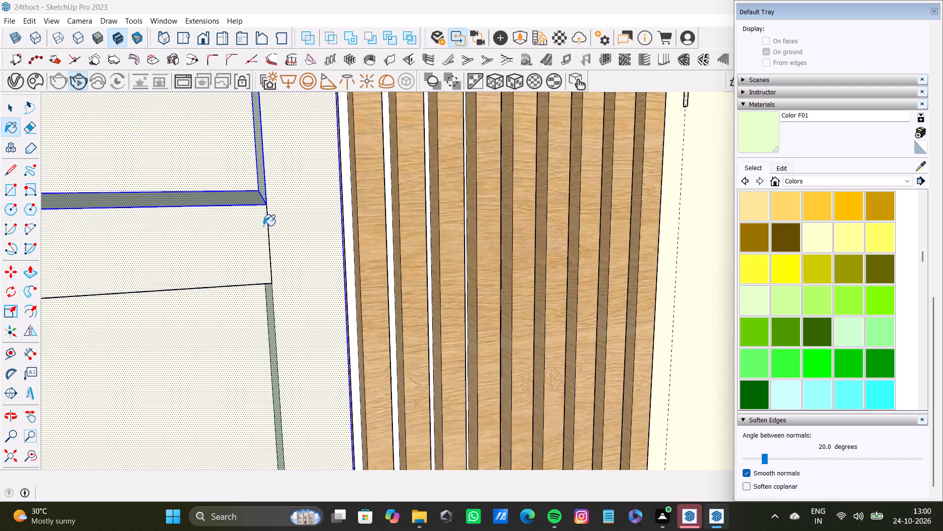
scroll(263, 226, down, 20)
scroll(263, 226, down, 20)
scroll(263, 226, down, 2)
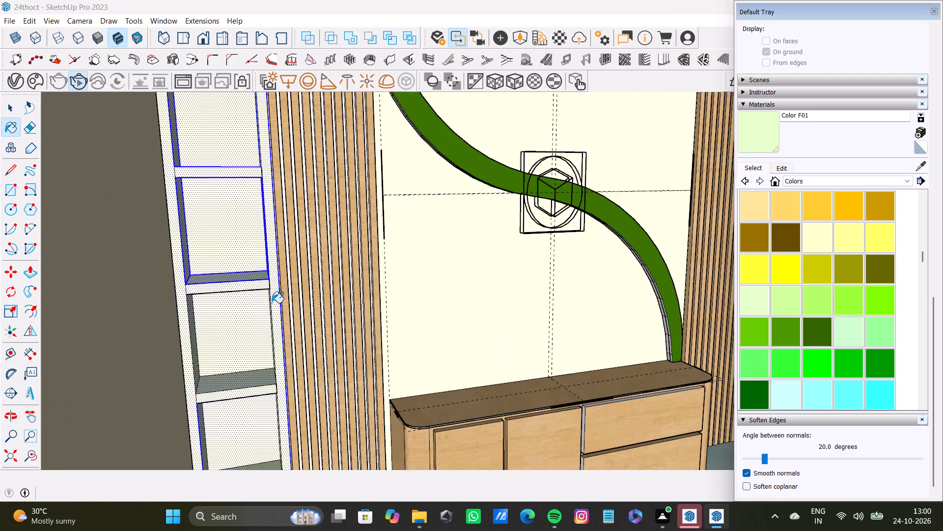
scroll(272, 303, down, 2)
middle_drag(313, 340, 162, 255)
scroll(308, 321, down, 20)
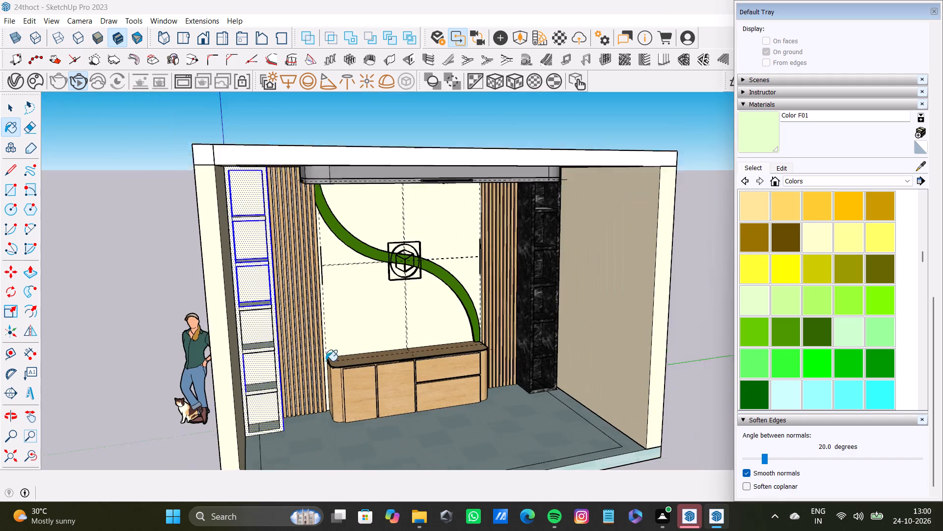
scroll(326, 361, down, 3)
middle_drag(434, 397, 284, 270)
middle_drag(458, 364, 320, 301)
middle_drag(492, 394, 438, 370)
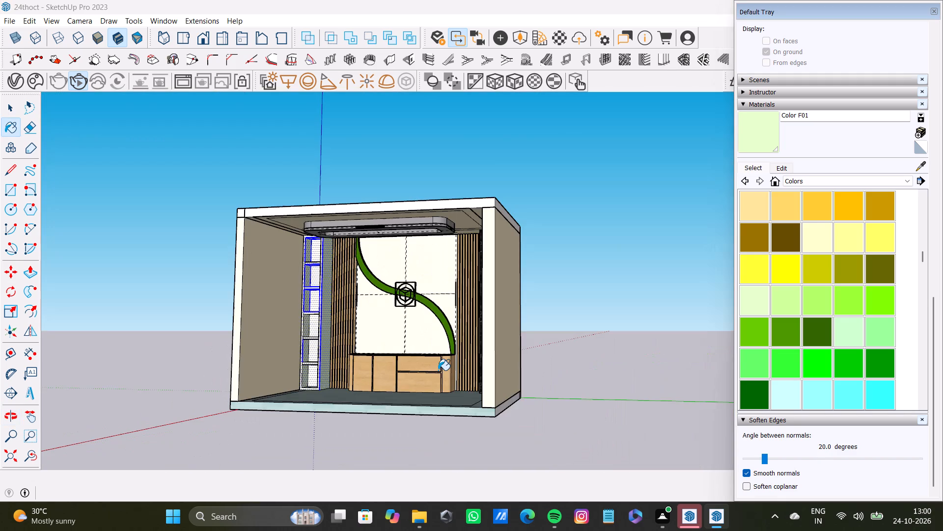
middle_drag(438, 370, 438, 371)
Leave the Paint Bucket and clear the selection of the left column's faces.
key(space)
click(635, 288)
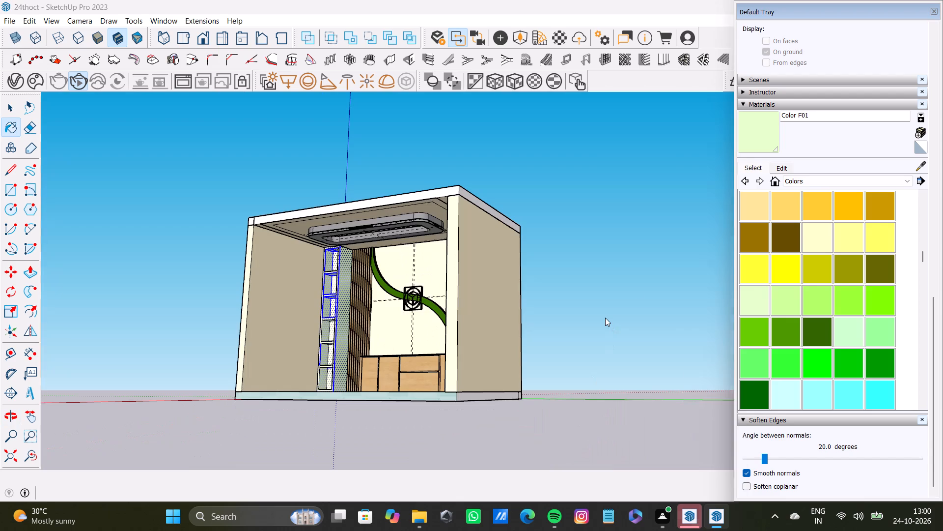
key(space)
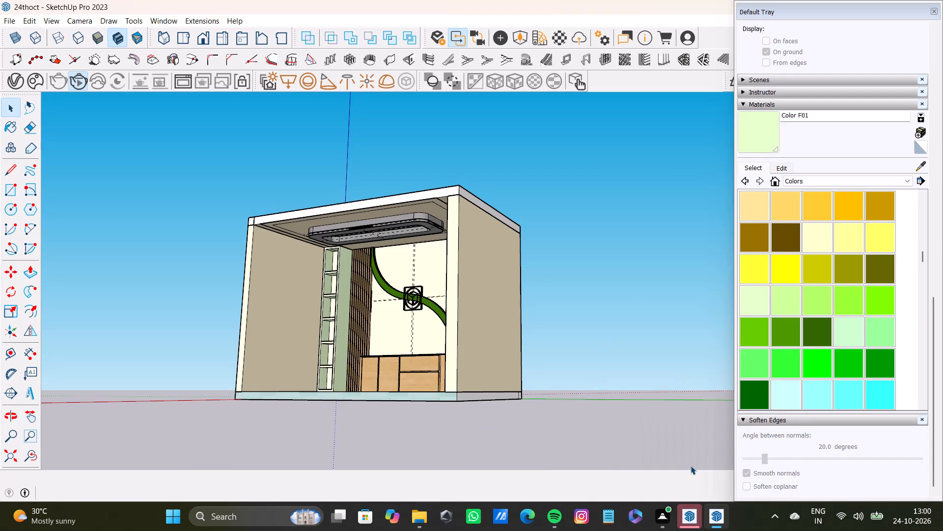
Switch to the other open SketchUp window.
click(714, 516)
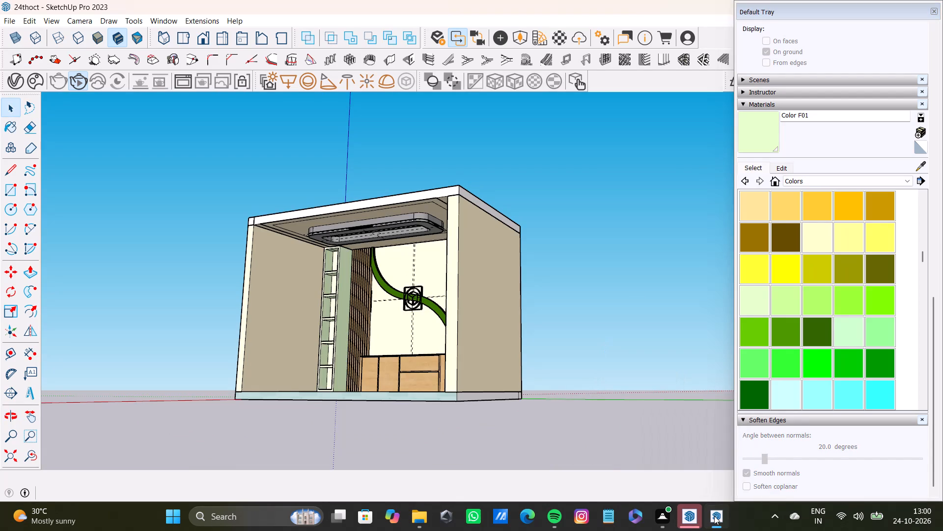
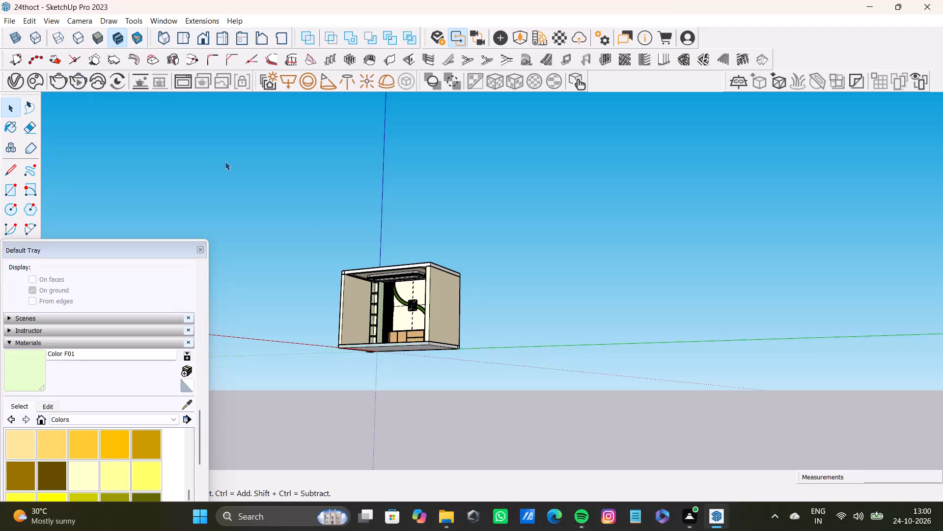
Select the right column's black marble front frame, outer side and the faces of its second-lowest niche.
scroll(411, 366, up, 13)
middle_drag(375, 276, 408, 293)
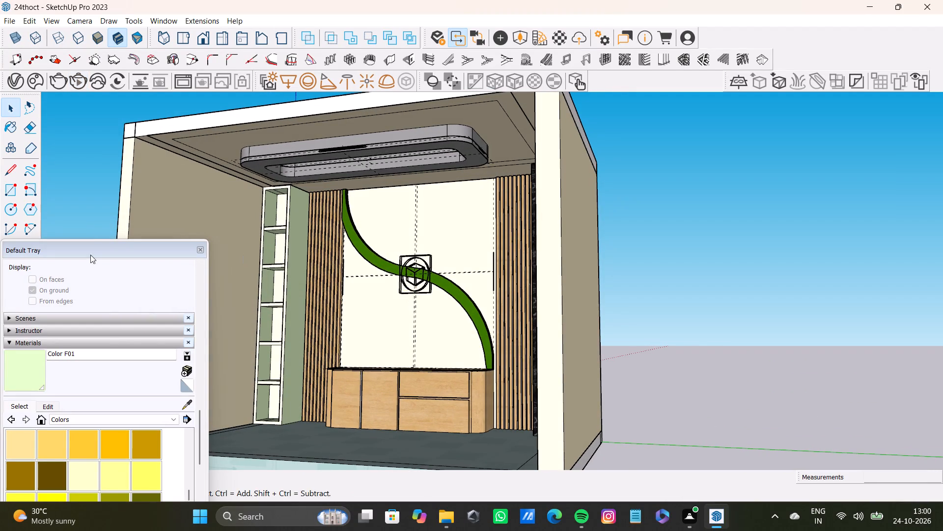
scroll(424, 397, up, 5)
middle_drag(459, 383, 532, 387)
key(space)
scroll(645, 335, up, 6)
double_click(644, 339)
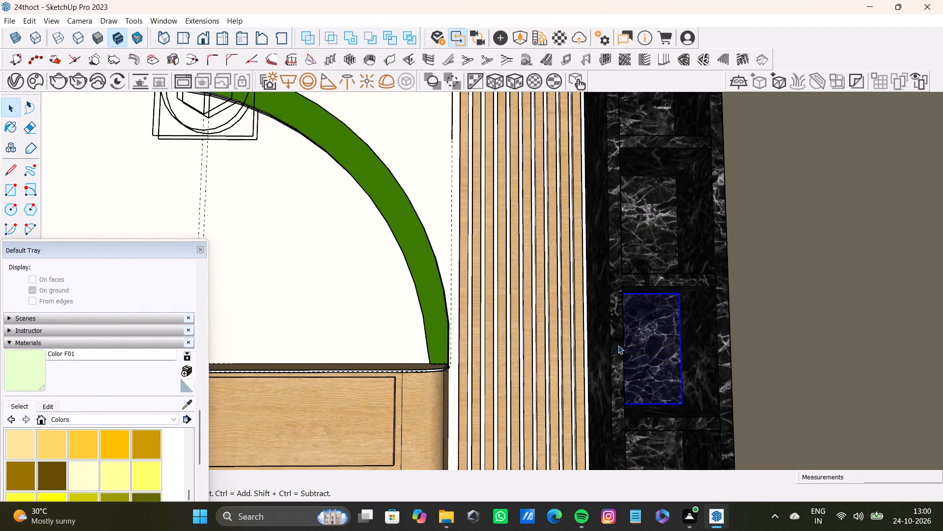
shift+double_click(615, 349)
shift+double_click(605, 355)
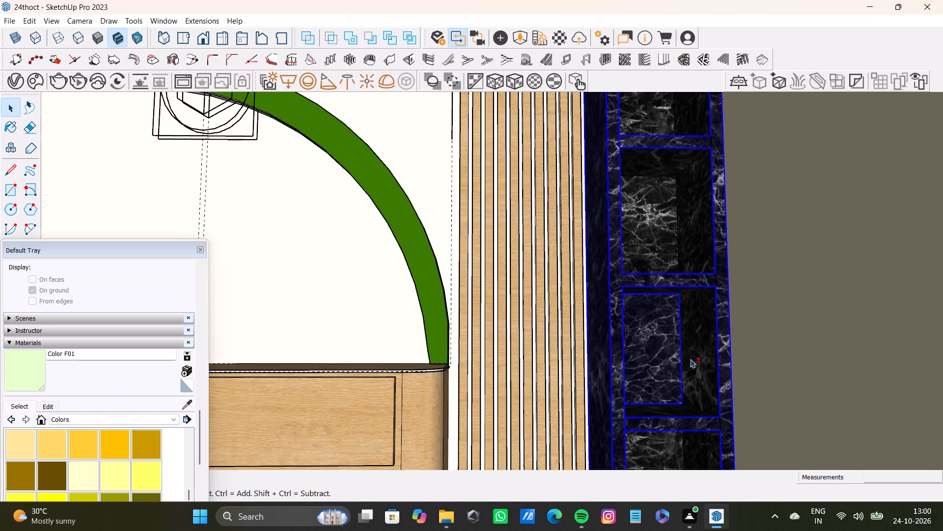
shift+double_click(698, 361)
shift+double_click(675, 409)
shift+double_click(693, 440)
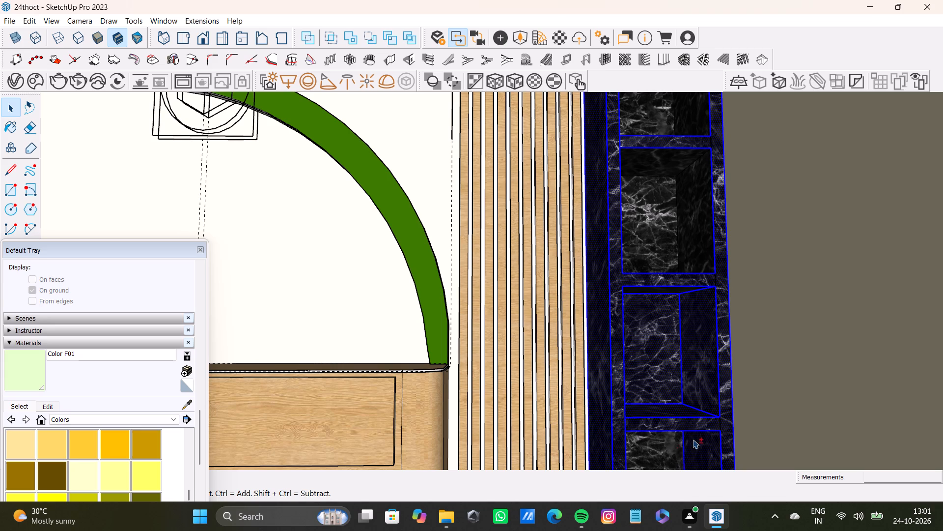
Add the back, side, top and floor faces of the right column's lowest niche to the selection.
shift+middle_drag(654, 433, 580, 258)
shift+double_click(572, 283)
shift+double_click(574, 234)
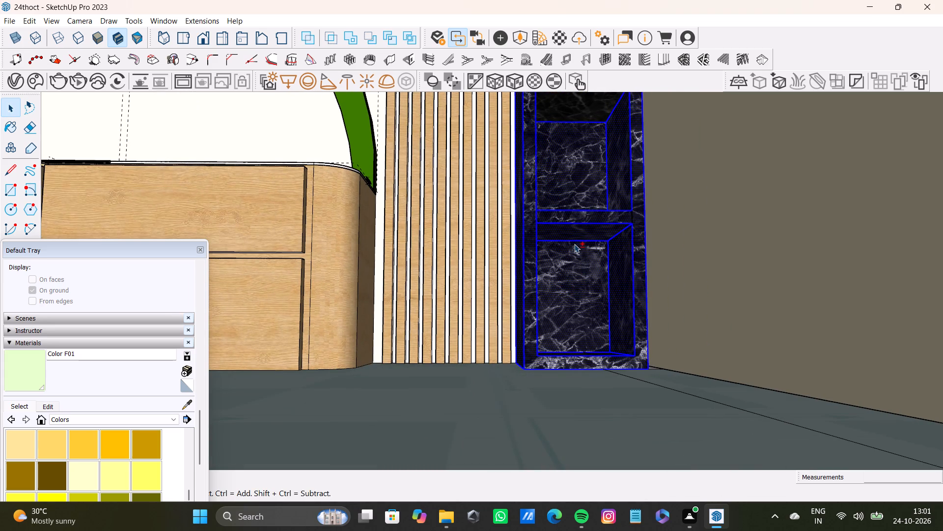
middle_drag(610, 321, 550, 346)
shift+double_click(523, 323)
shift+double_click(552, 354)
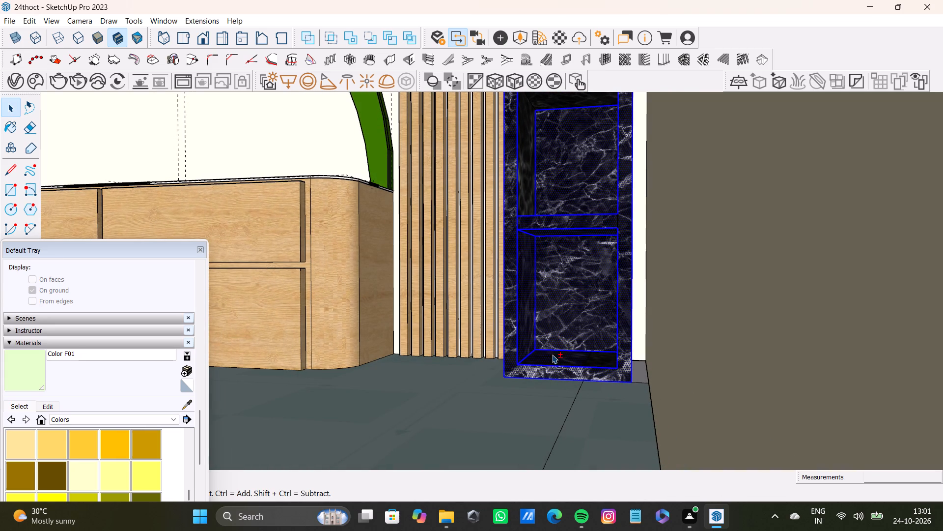
shift+double_click(592, 359)
Add the remaining faces of the right column's second niche and all faces of its third niche to the selection.
shift+middle_drag(542, 215, 547, 318)
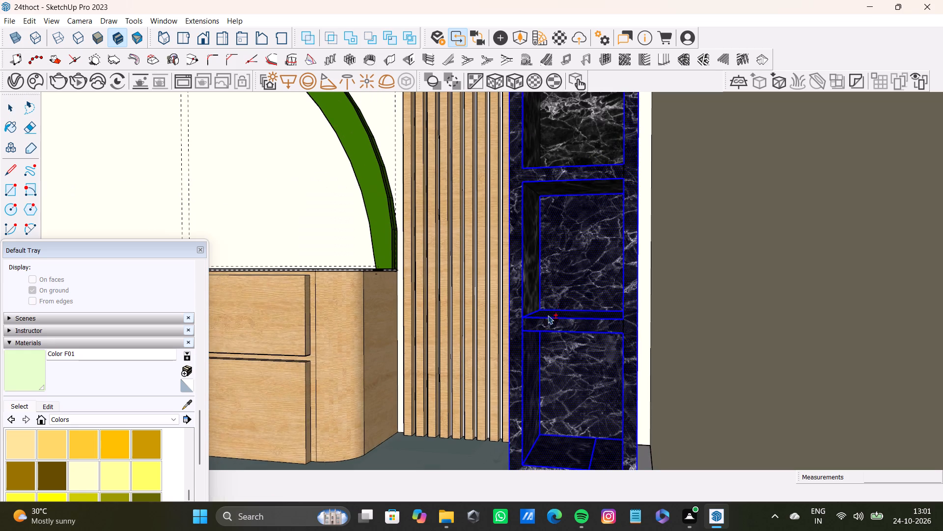
shift+double_click(532, 281)
shift+double_click(560, 187)
shift+middle_drag(567, 183, 573, 271)
shift+scroll(573, 271, up, 1)
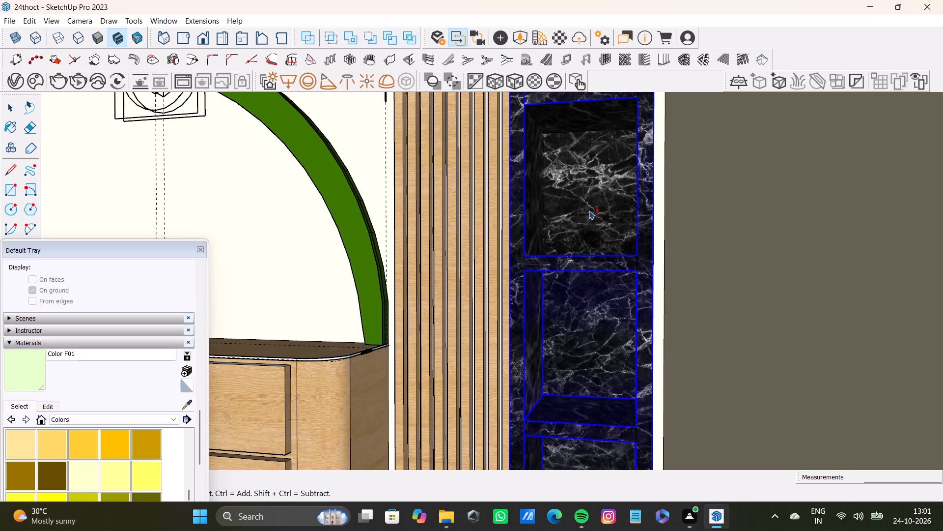
shift+double_click(597, 196)
shift+double_click(534, 185)
shift+middle_drag(556, 180, 573, 285)
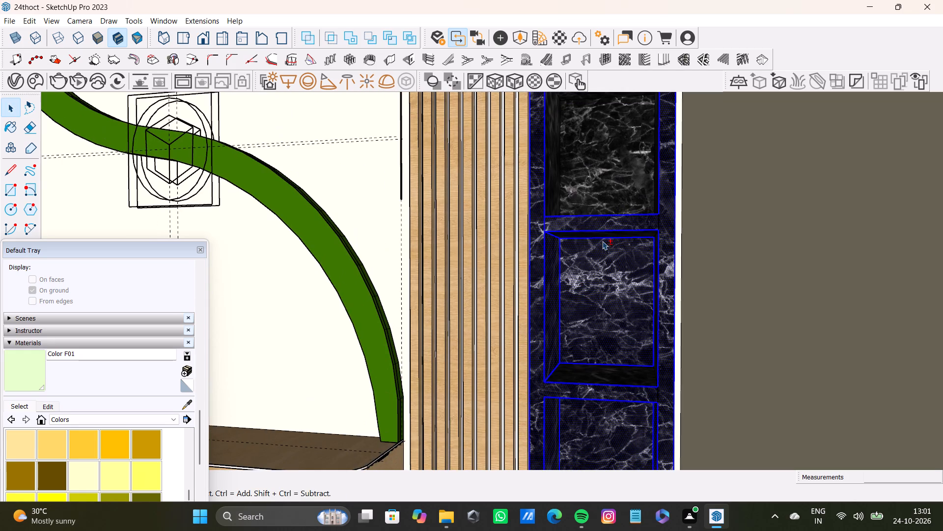
shift+click(601, 238)
shift+double_click(601, 236)
shift+double_click(610, 379)
middle_drag(610, 379, 654, 390)
shift+scroll(664, 365, up, 2)
shift+double_click(664, 365)
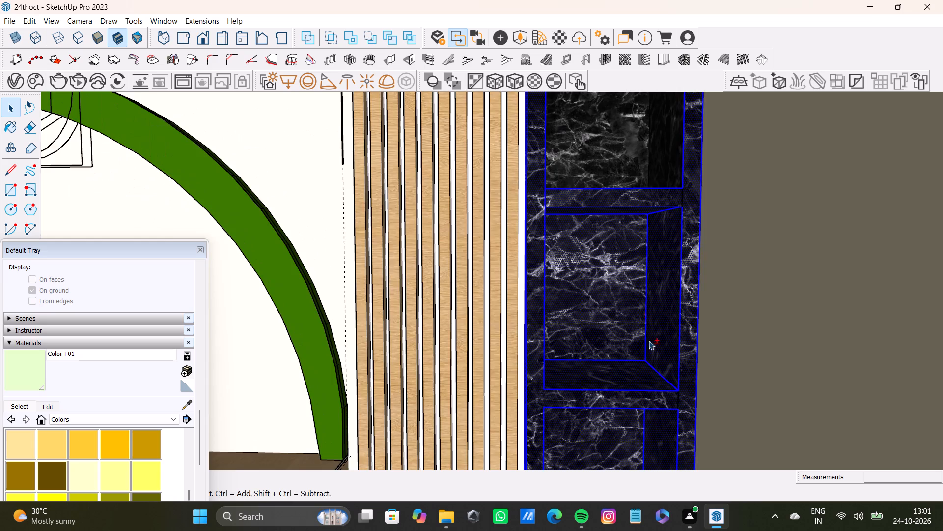
Move the Default Tray out of the way and add the inner faces of the right column's fourth niche to the selection.
shift+scroll(630, 279, down, 4)
shift+middle_drag(608, 266, 503, 388)
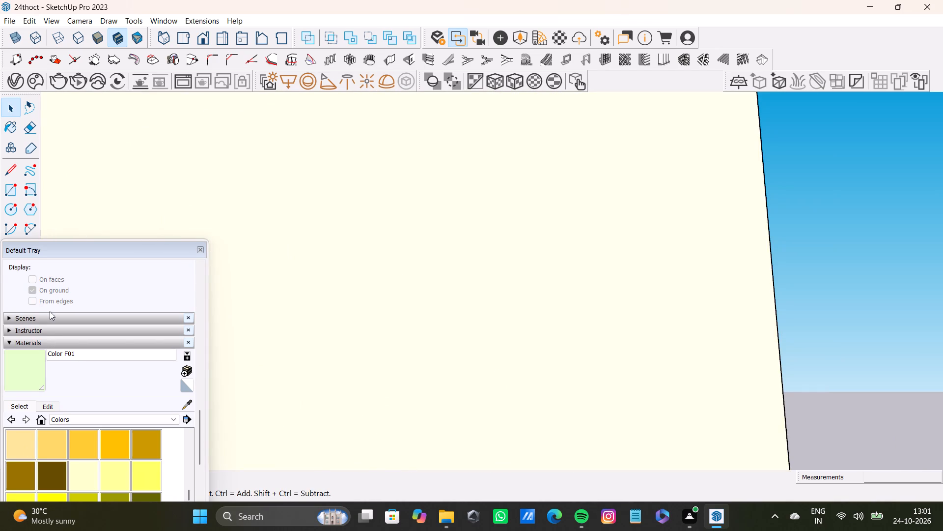
drag(87, 249, 333, 501)
drag(32, 450, 27, 450)
click(6, 454)
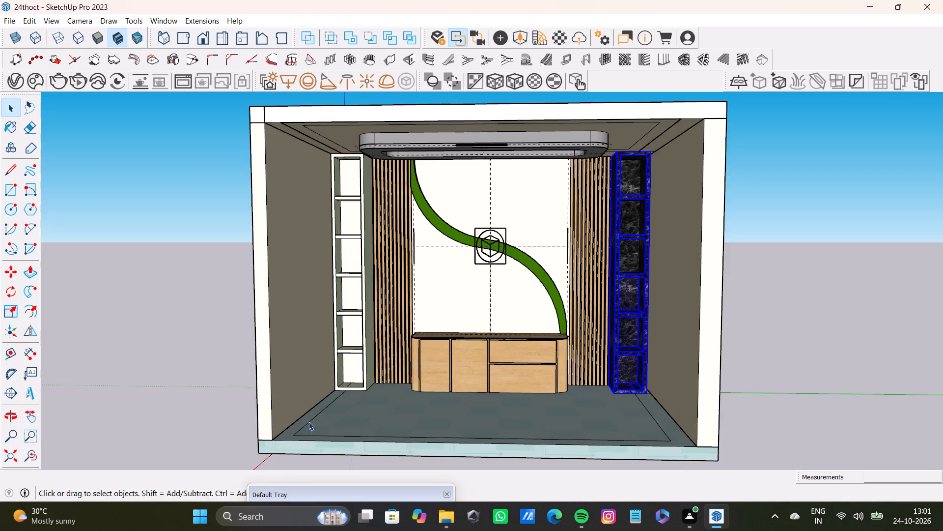
shift+middle_drag(579, 310, 482, 423)
shift+scroll(538, 368, up, 17)
middle_drag(528, 344, 525, 284)
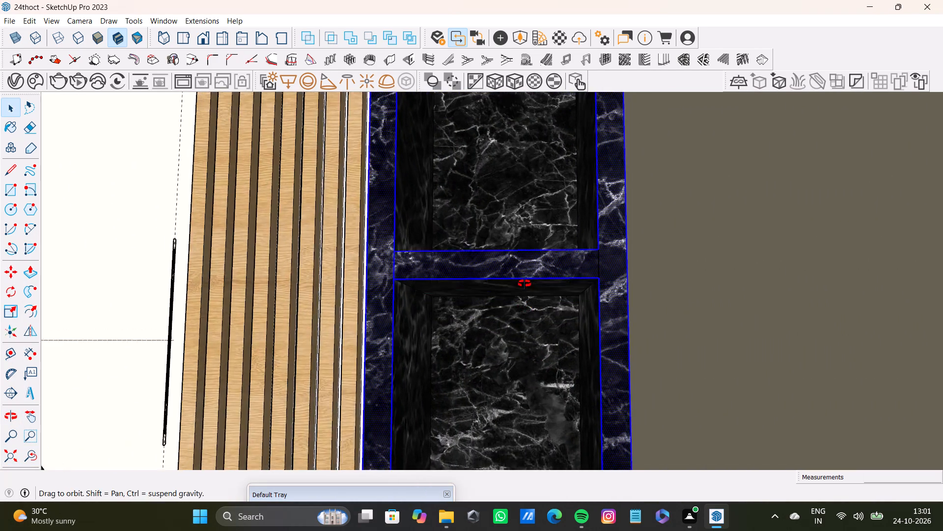
middle_drag(525, 284, 521, 265)
shift+double_click(481, 273)
shift+double_click(423, 328)
shift+double_click(497, 360)
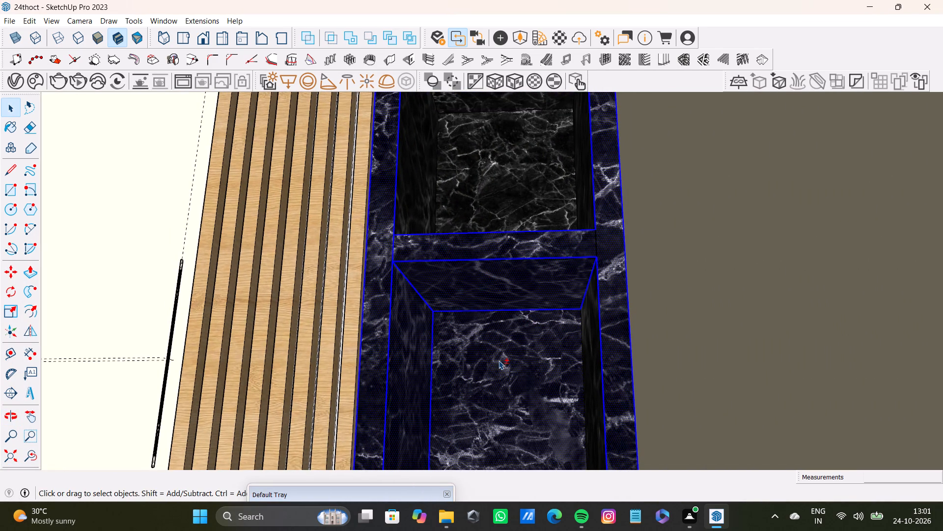
middle_drag(527, 378, 554, 388)
shift+double_click(588, 365)
shift+double_click(536, 377)
shift+scroll(536, 377, down, 2)
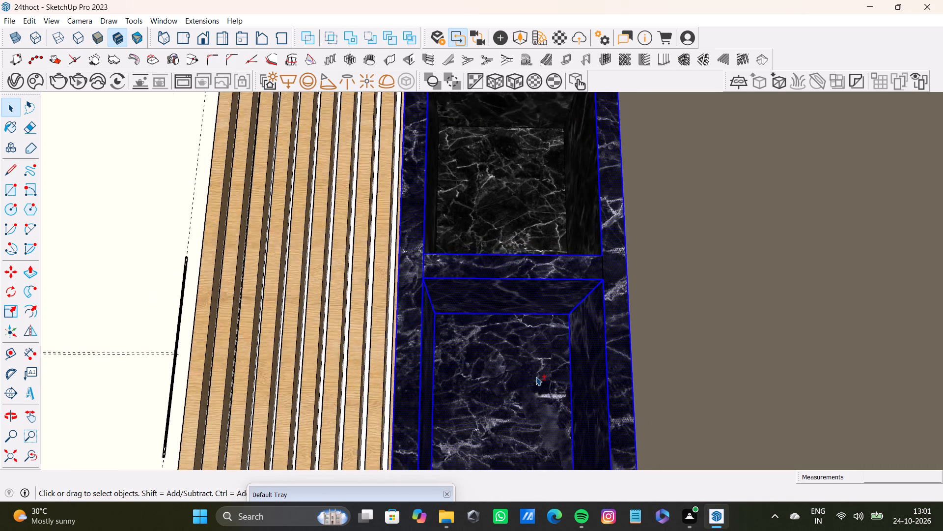
shift+scroll(536, 377, down, 2)
shift+middle_drag(532, 393, 516, 398)
shift+double_click(516, 403)
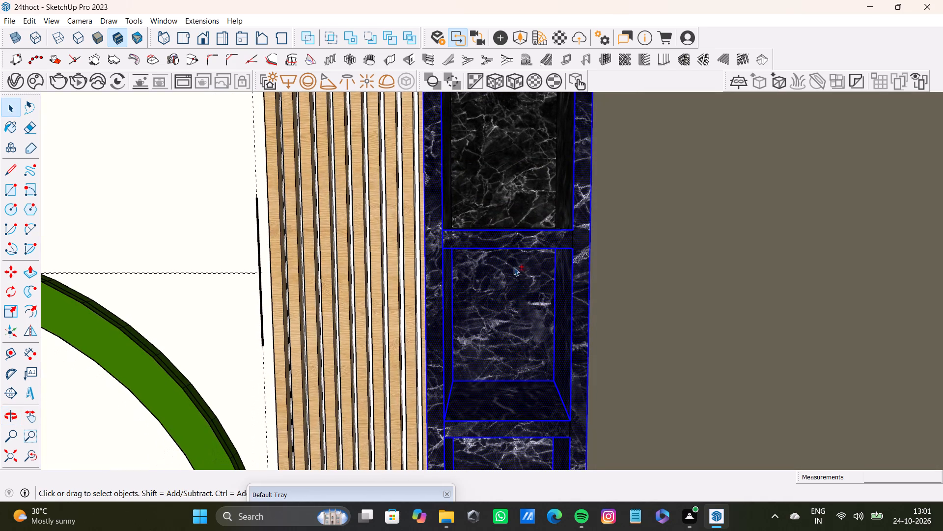
Add the back, side, top and floor faces of the right column's fifth niche to the selection.
shift+middle_drag(520, 245, 522, 391)
shift+double_click(516, 259)
shift+double_click(565, 277)
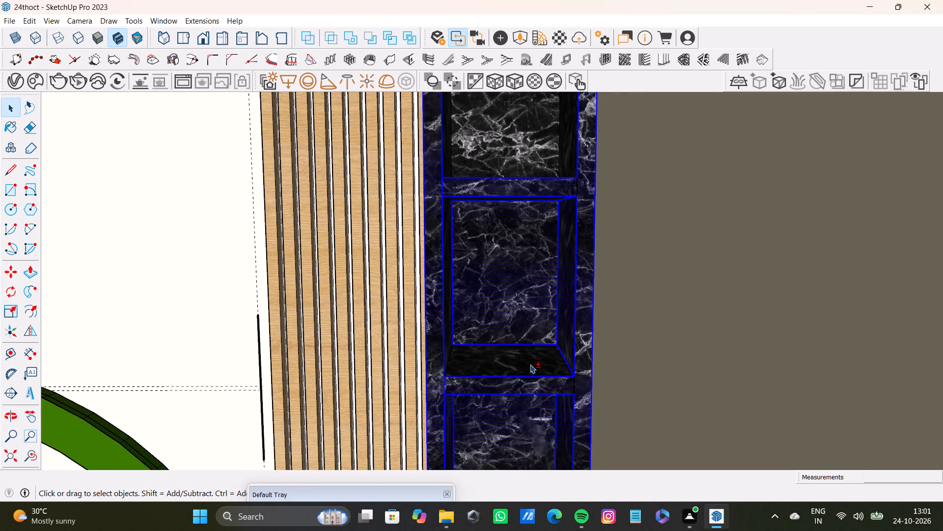
shift+double_click(526, 364)
shift+double_click(450, 338)
shift+middle_drag(526, 243, 526, 303)
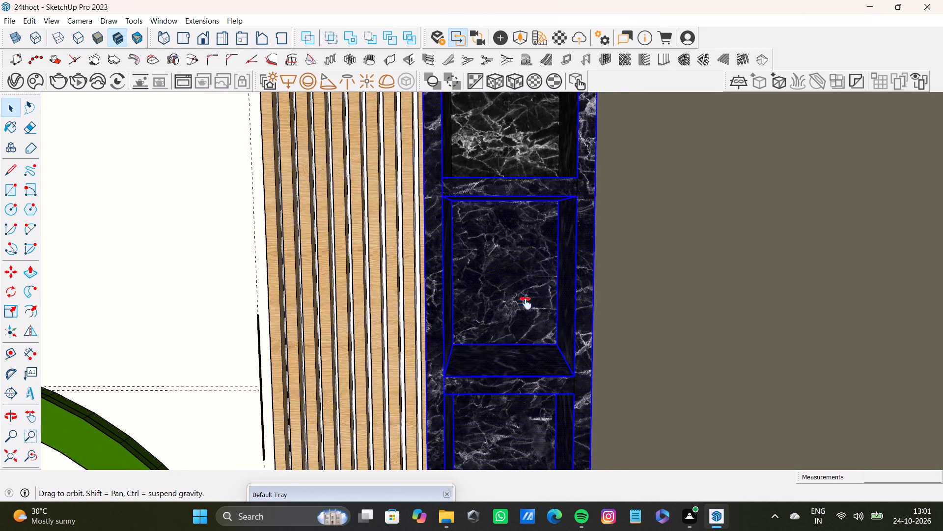
shift+middle_drag(526, 303, 540, 246)
shift+double_click(534, 261)
Add the right column's top niche to the selection, including its back, sides, split ceiling and grey floor face.
shift+middle_drag(546, 208, 538, 343)
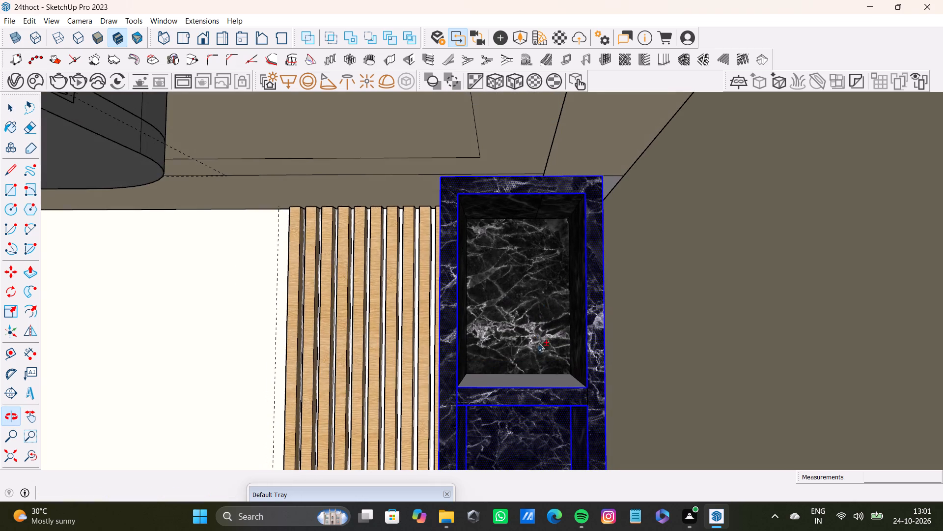
shift+double_click(577, 266)
shift+double_click(544, 209)
shift+double_click(529, 252)
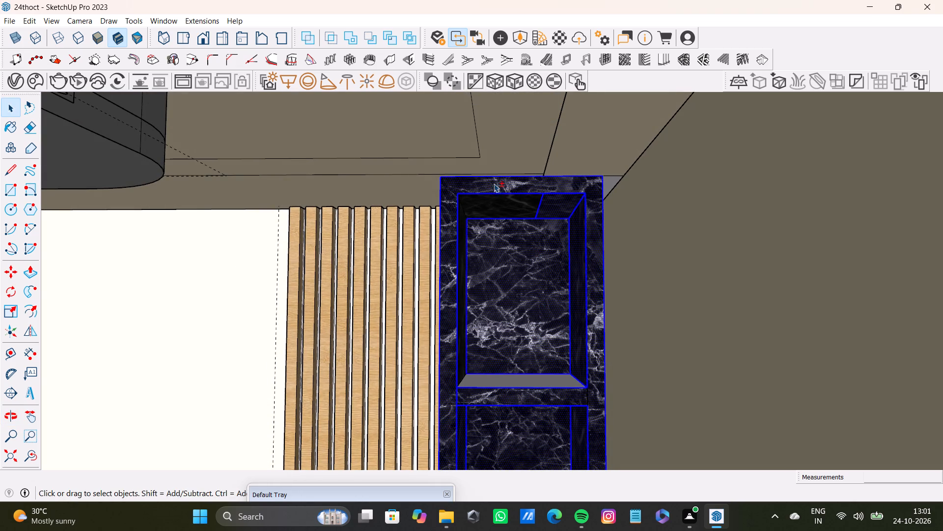
shift+double_click(498, 206)
shift+double_click(462, 248)
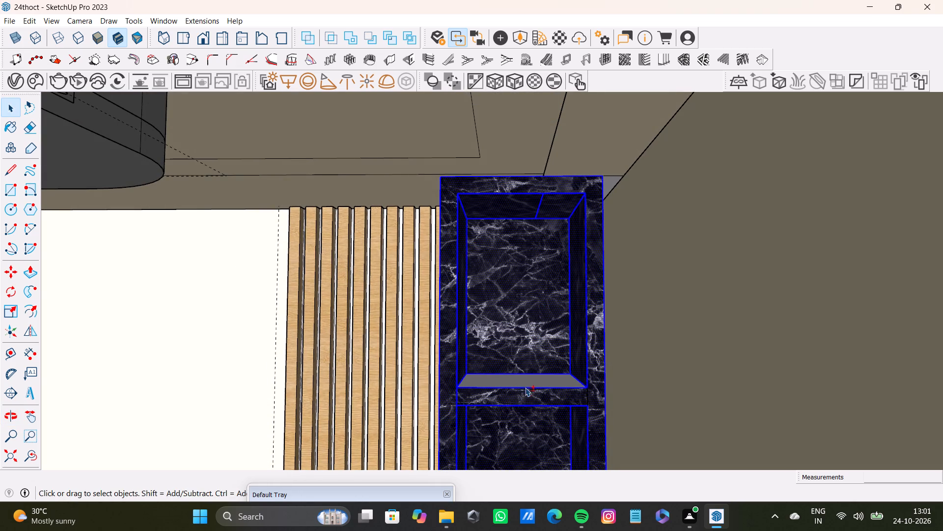
shift+double_click(528, 383)
Sample the pale Color F01 from the centre feature wall and paint the selected right column faces with it.
shift+scroll(517, 379, down, 10)
shift+middle_drag(504, 388, 489, 226)
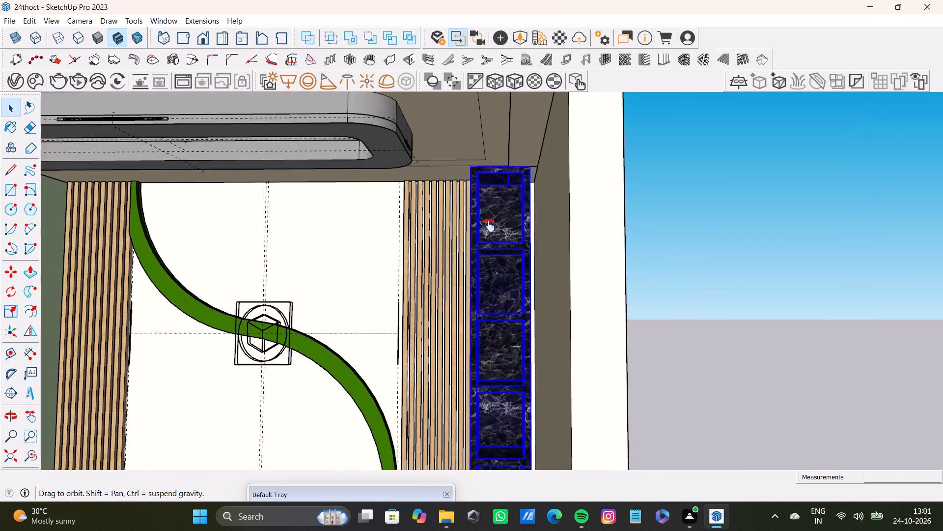
shift+middle_drag(489, 226, 561, 127)
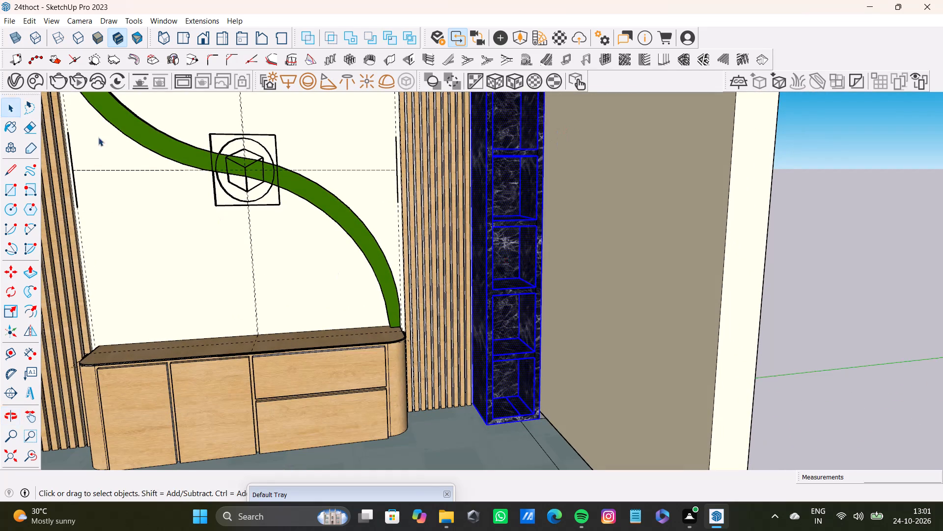
click(12, 128)
drag(385, 490, 265, 81)
click(312, 139)
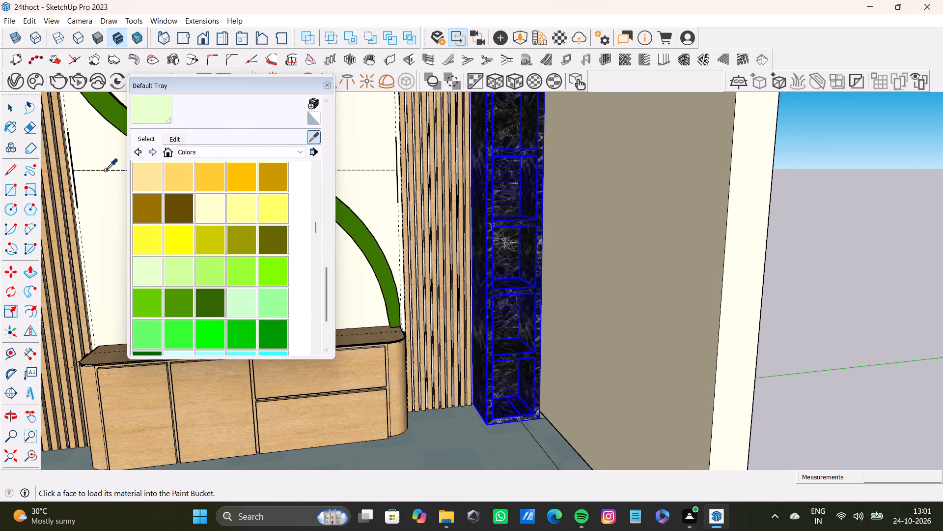
click(112, 225)
click(496, 145)
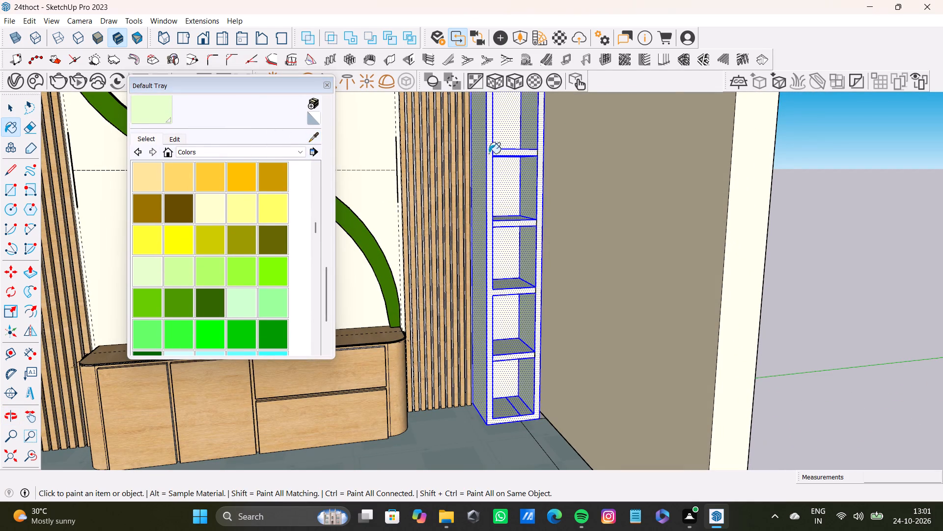
scroll(498, 223, down, 10)
scroll(466, 267, up, 15)
key(space)
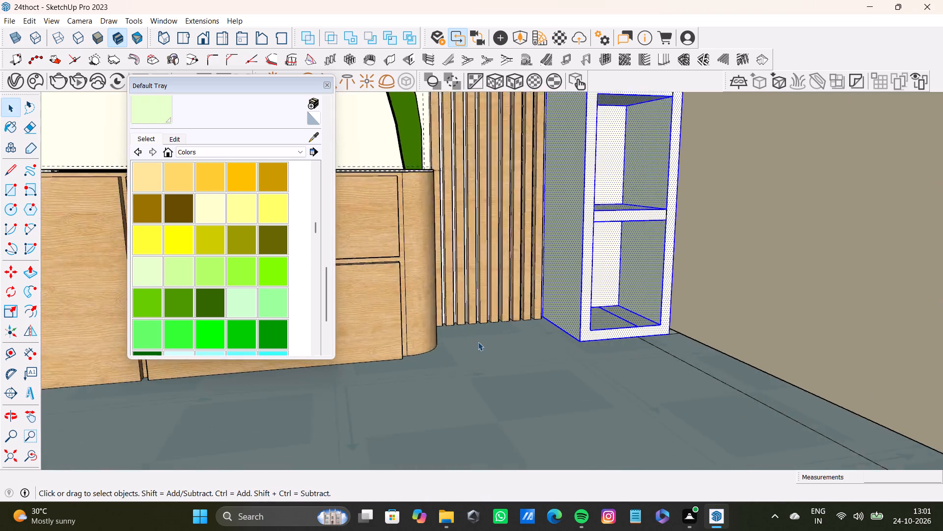
Add the first white wall strips between the right slat panel's wooden slats, starting beside the cabinet, to the selection.
scroll(478, 342, up, 4)
middle_drag(482, 323, 421, 316)
scroll(439, 305, up, 13)
shift+click(416, 296)
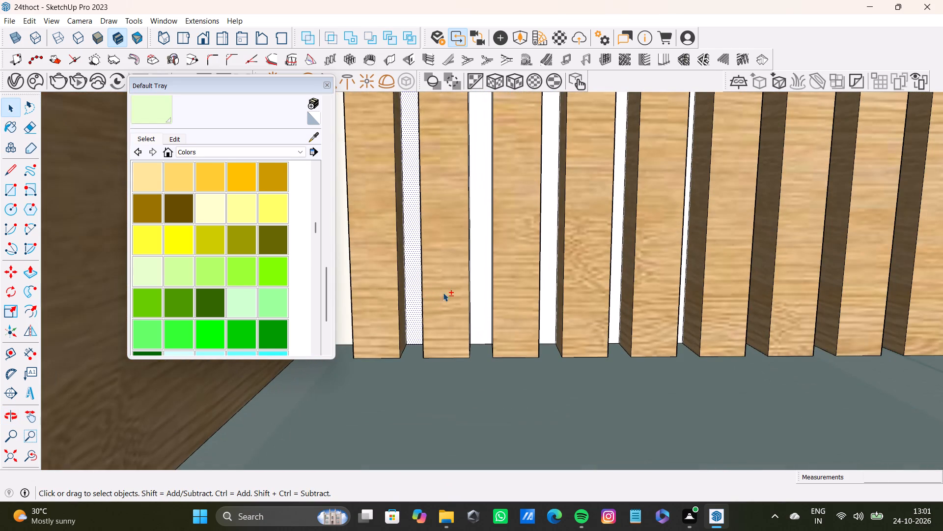
shift+click(485, 290)
shift+click(546, 286)
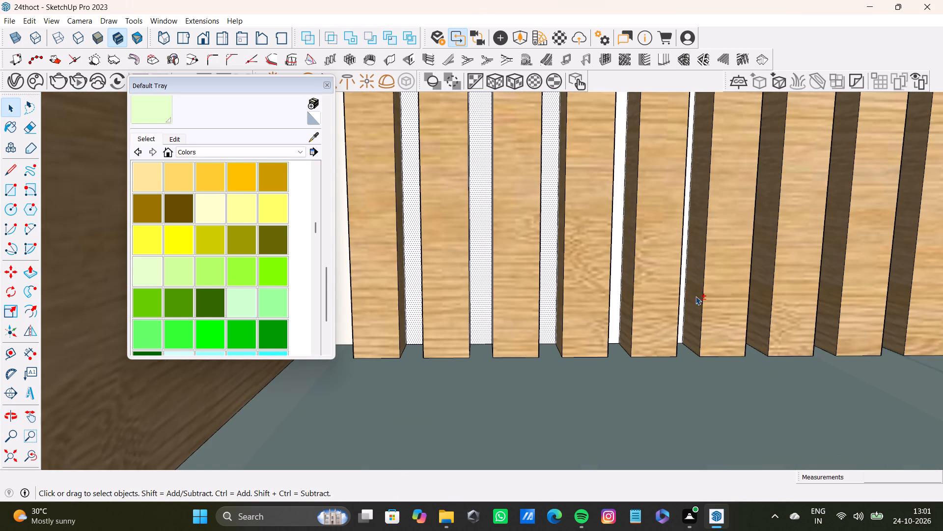
shift+click(618, 317)
shift+middle_drag(684, 321, 624, 304)
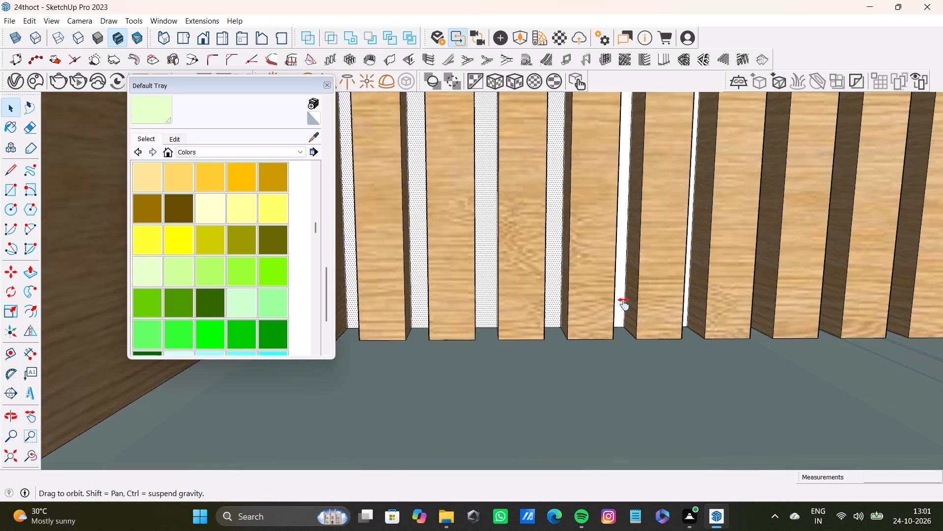
shift+middle_drag(624, 304, 566, 328)
shift+click(562, 331)
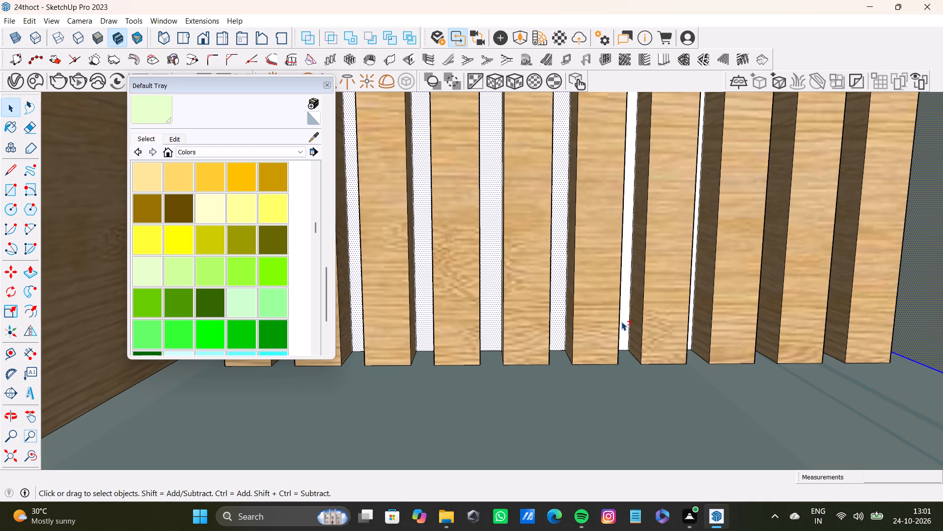
shift+click(627, 323)
Add the remaining wall strips up to the right column to the selection and paint them with Color F01.
shift+middle_drag(696, 322, 622, 304)
middle_drag(624, 302, 596, 302)
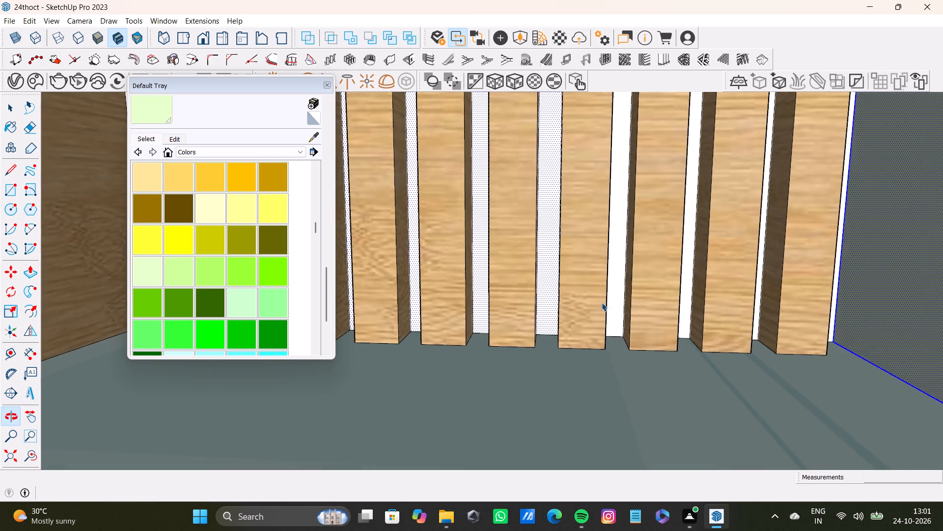
shift+scroll(607, 302, up, 3)
shift+click(622, 303)
shift+click(712, 318)
shift+middle_drag(760, 324, 708, 322)
middle_drag(731, 327, 712, 329)
shift+click(769, 323)
shift+middle_drag(805, 334, 690, 321)
shift+scroll(763, 316, up, 2)
shift+click(772, 310)
shift+click(161, 106)
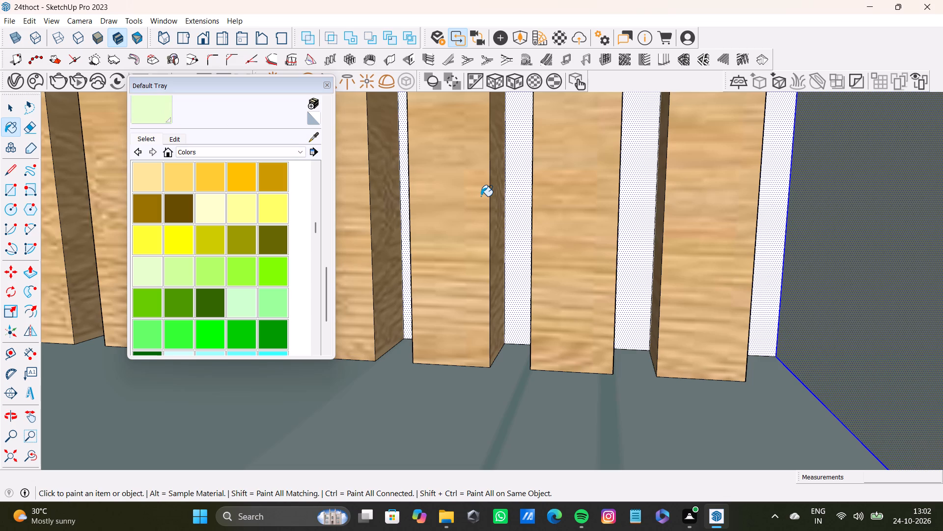
shift+click(512, 195)
shift+scroll(513, 214, down, 4)
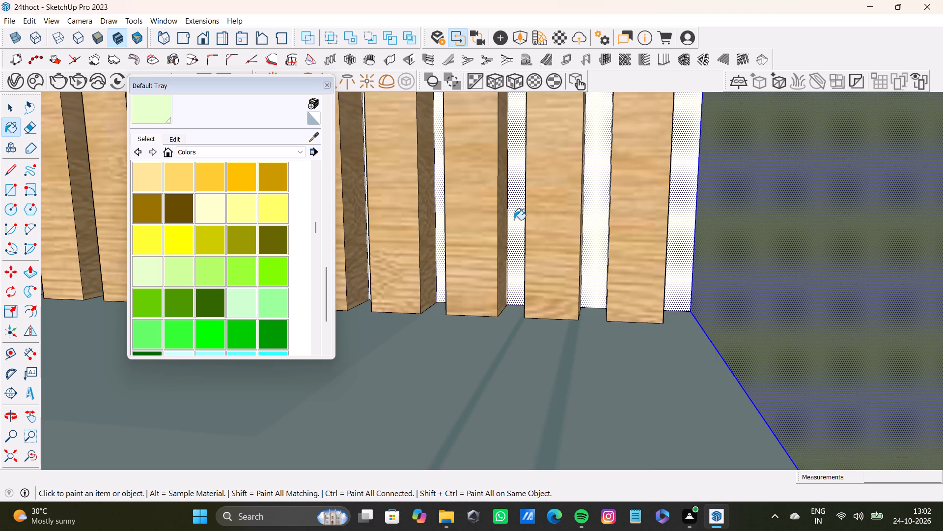
key(space)
scroll(477, 406, down, 13)
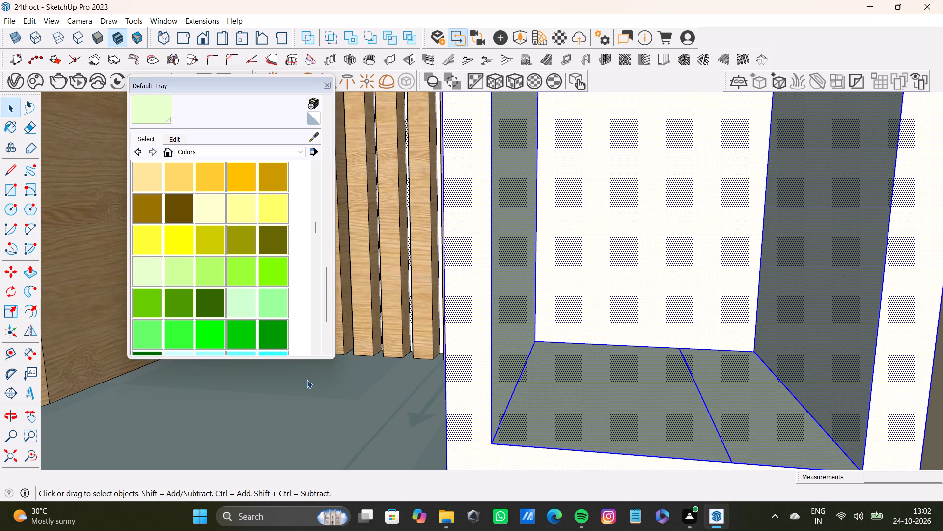
Add the first five white wall strips between the left slat panel's wooden slats, starting beside the left column, to the selection.
key(space)
scroll(134, 302, down, 2)
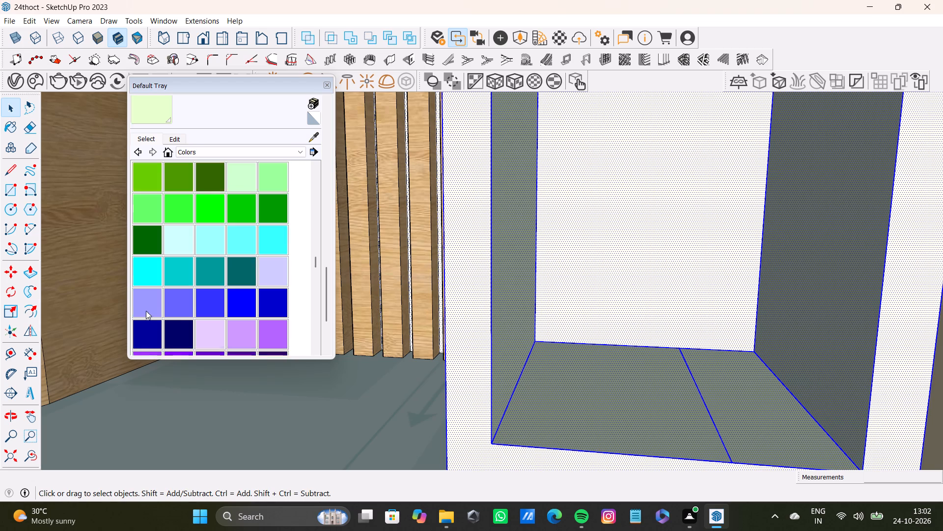
scroll(146, 311, down, 20)
scroll(146, 311, down, 1)
click(26, 449)
click(16, 458)
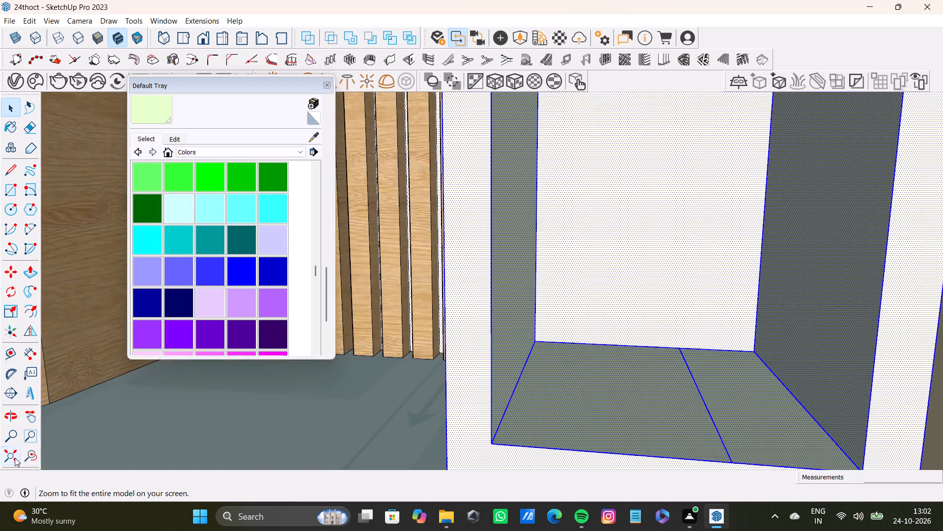
shift+scroll(370, 328, up, 20)
shift+scroll(370, 328, up, 2)
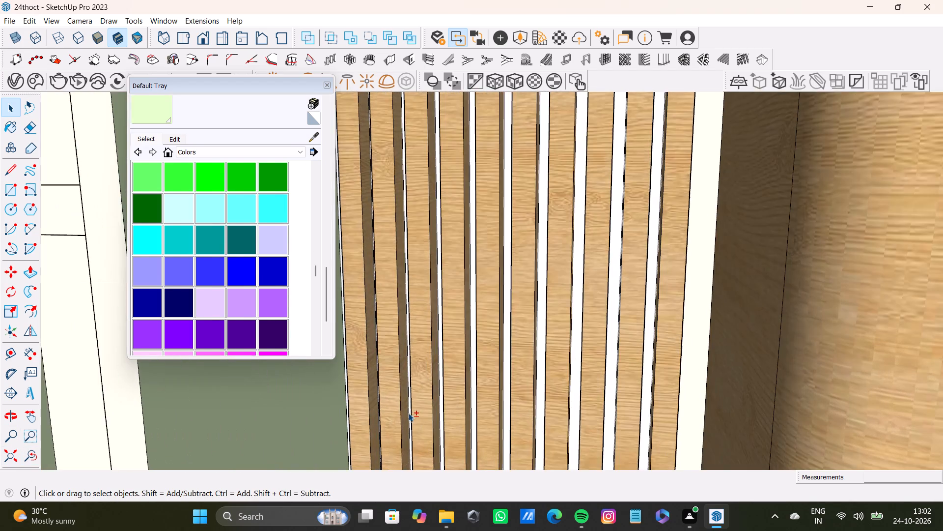
shift+middle_drag(408, 413, 617, 388)
scroll(558, 392, up, 6)
shift+click(539, 399)
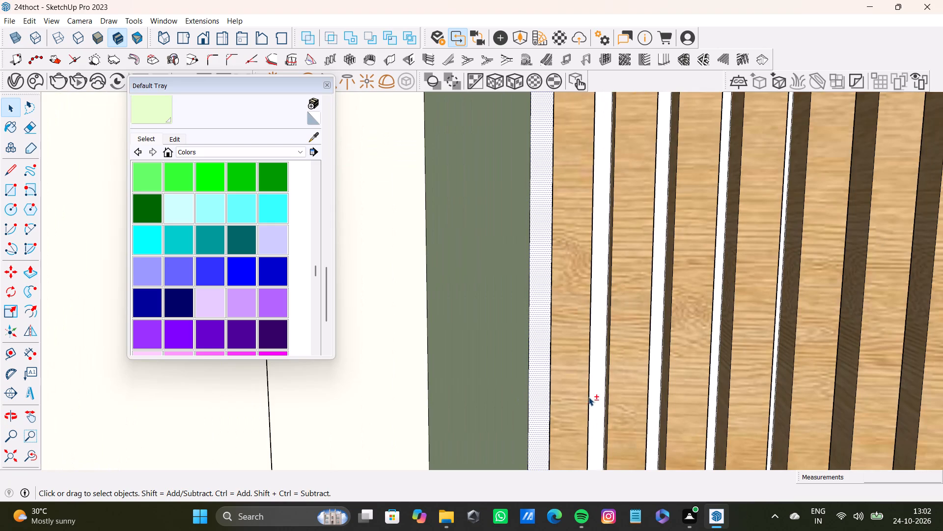
shift+click(597, 405)
shift+click(654, 414)
shift+middle_drag(712, 425, 558, 392)
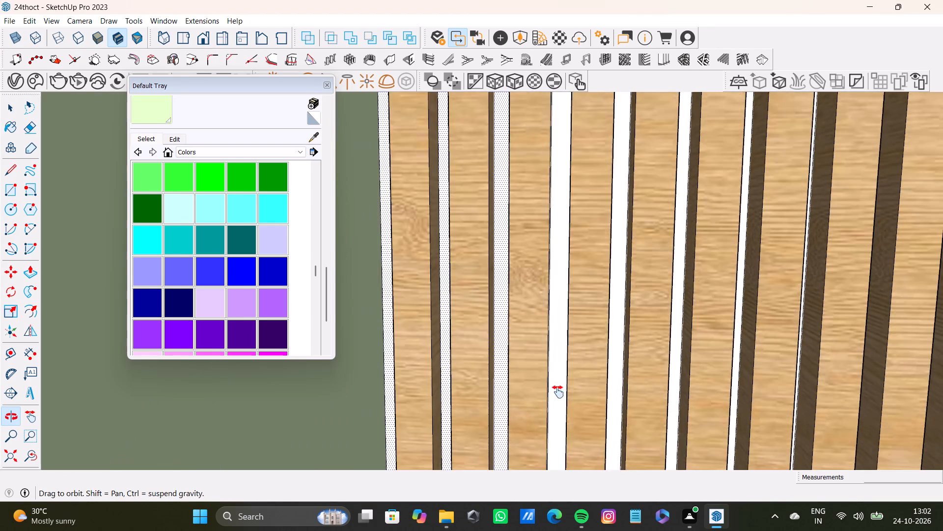
shift+middle_drag(558, 392, 557, 391)
shift+scroll(555, 387, up, 3)
shift+click(554, 384)
shift+click(631, 388)
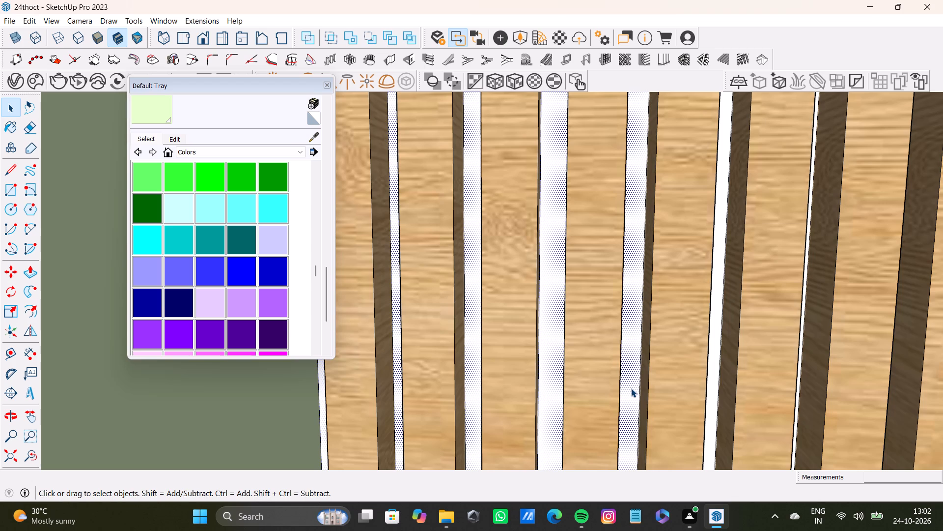
Add the left slat panel's remaining wall strips to the selection, paint them with the pale Color F01, and clear the selection.
scroll(688, 287, down, 7)
shift+middle_drag(689, 337, 601, 344)
shift+scroll(600, 345, up, 7)
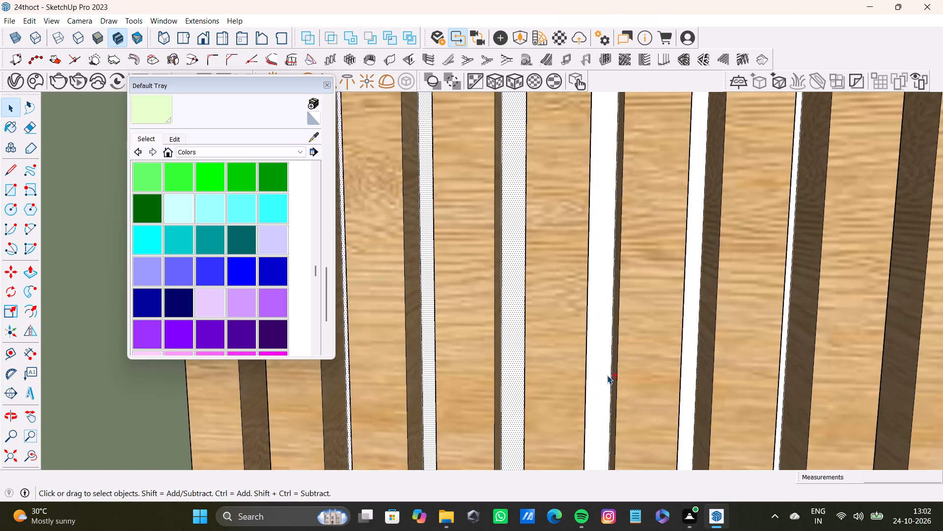
shift+click(604, 375)
shift+click(693, 383)
shift+middle_drag(794, 389, 683, 358)
shift+scroll(673, 352, up, 3)
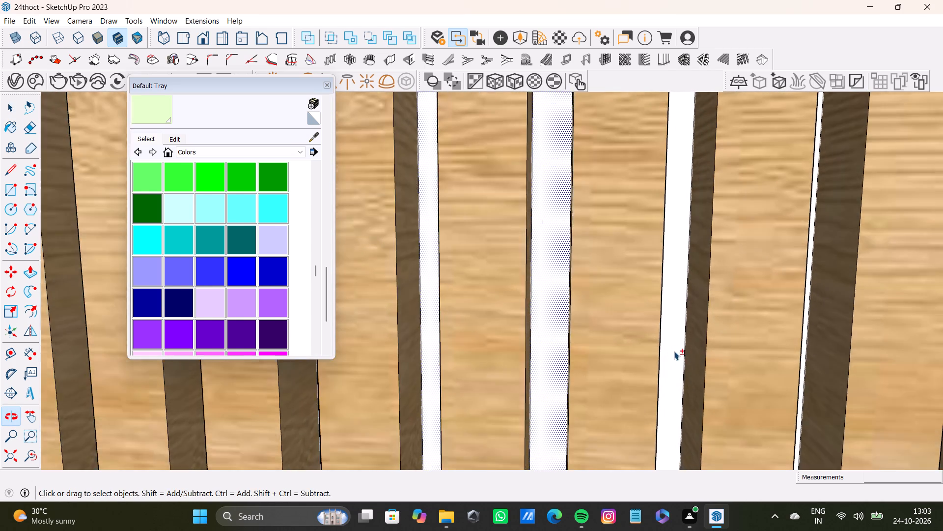
shift+scroll(674, 351, up, 1)
shift+click(674, 349)
shift+middle_drag(715, 345, 535, 295)
shift+click(654, 295)
shift+middle_drag(696, 310, 551, 302)
shift+scroll(655, 284, up, 1)
shift+click(666, 284)
shift+click(860, 315)
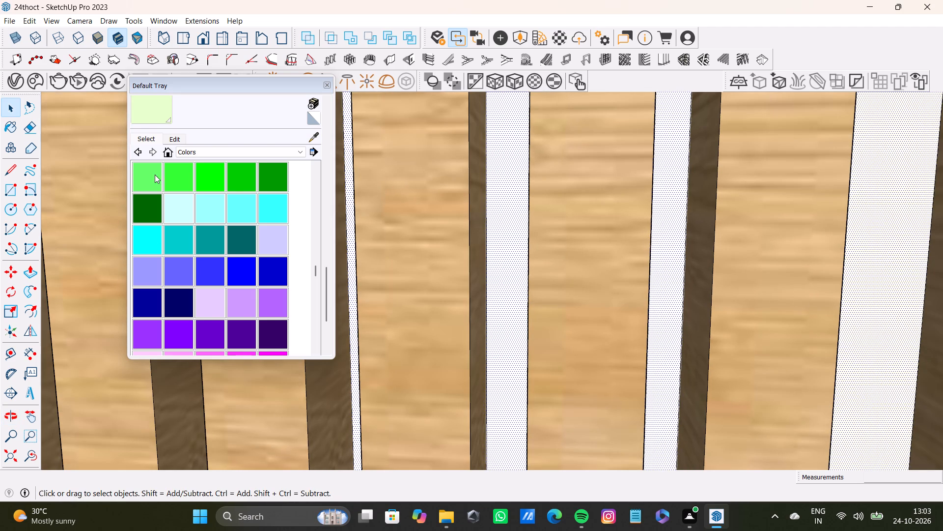
shift+click(161, 111)
shift+click(501, 280)
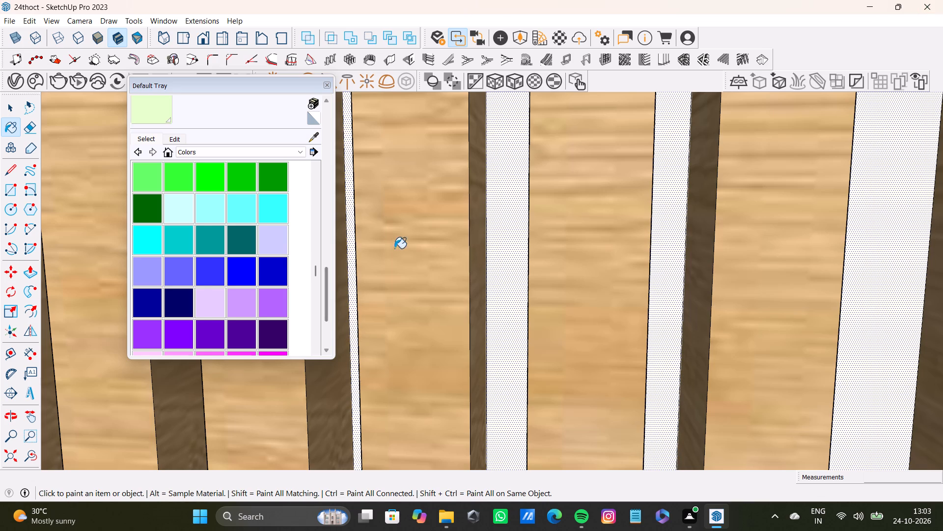
scroll(395, 250, down, 3)
scroll(503, 388, down, 20)
scroll(503, 388, down, 4)
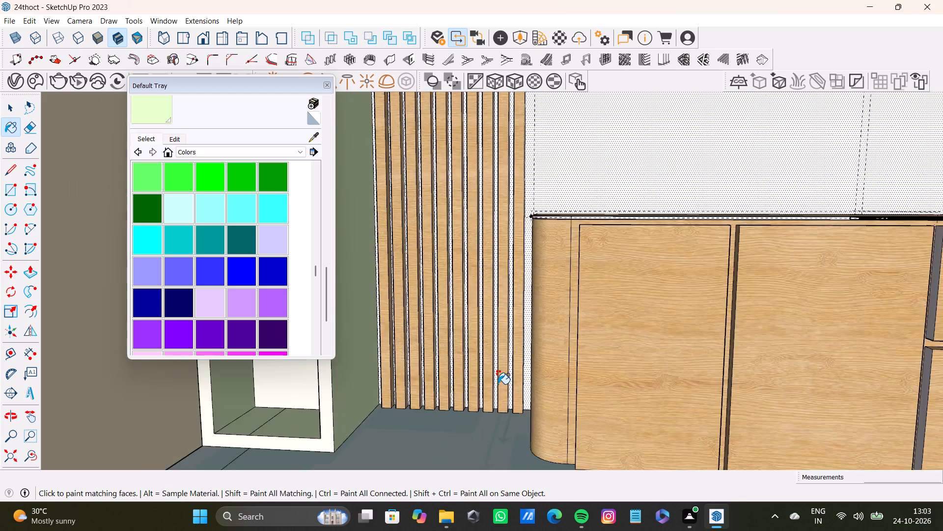
scroll(498, 384, down, 9)
shift+middle_drag(498, 384, 488, 429)
scroll(486, 419, down, 9)
shift+middle_drag(495, 398, 490, 399)
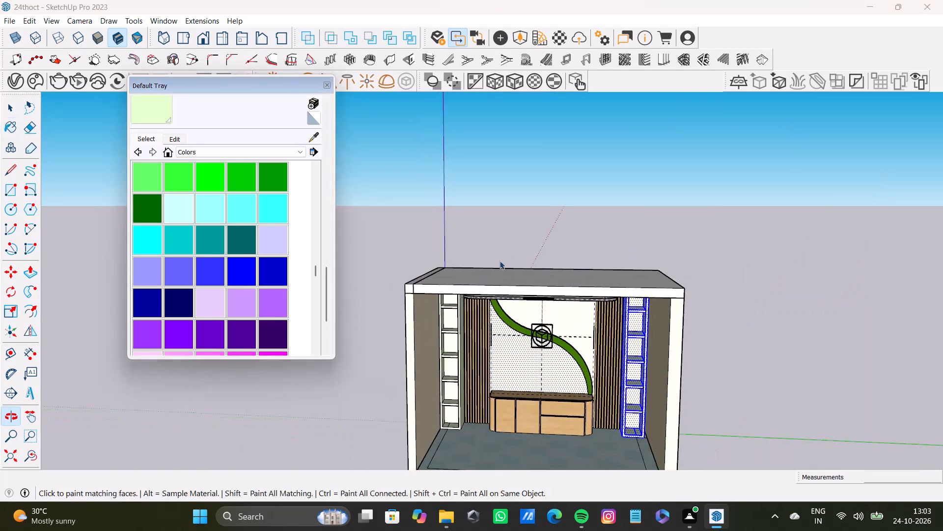
key(space)
click(498, 248)
Examine the repainted feature wall, slat panels and niche columns, and close the Default Tray.
scroll(554, 350, up, 8)
middle_drag(555, 362, 489, 260)
scroll(443, 314, down, 1)
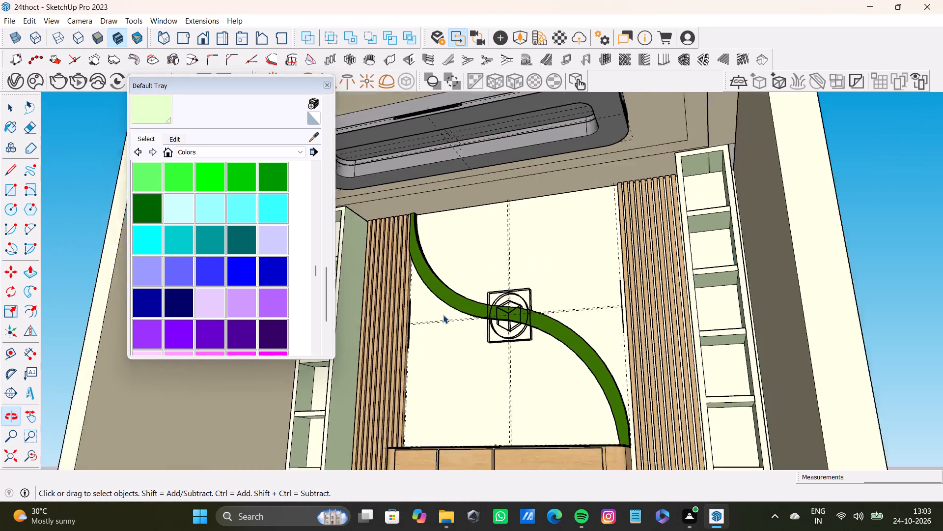
scroll(443, 315, down, 5)
shift+middle_drag(443, 316, 505, 353)
scroll(492, 353, up, 3)
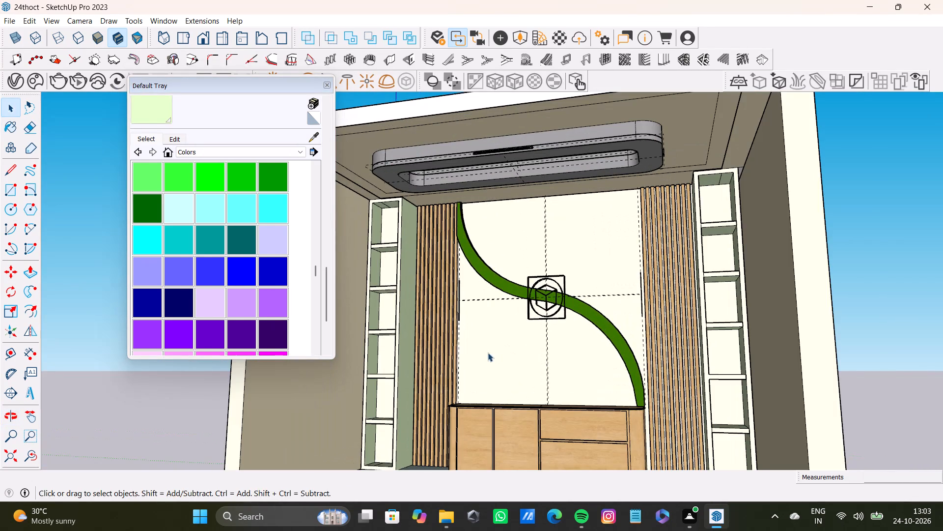
middle_drag(482, 348, 481, 373)
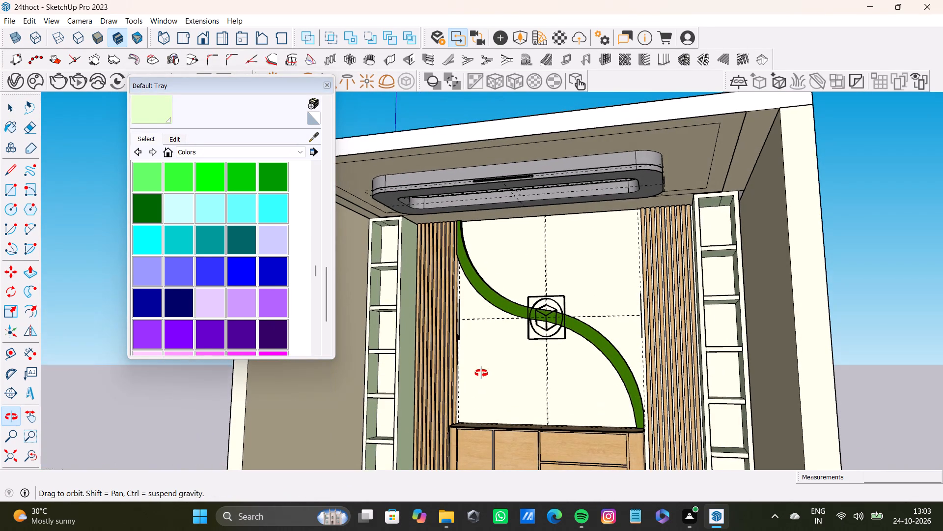
middle_drag(481, 373, 480, 375)
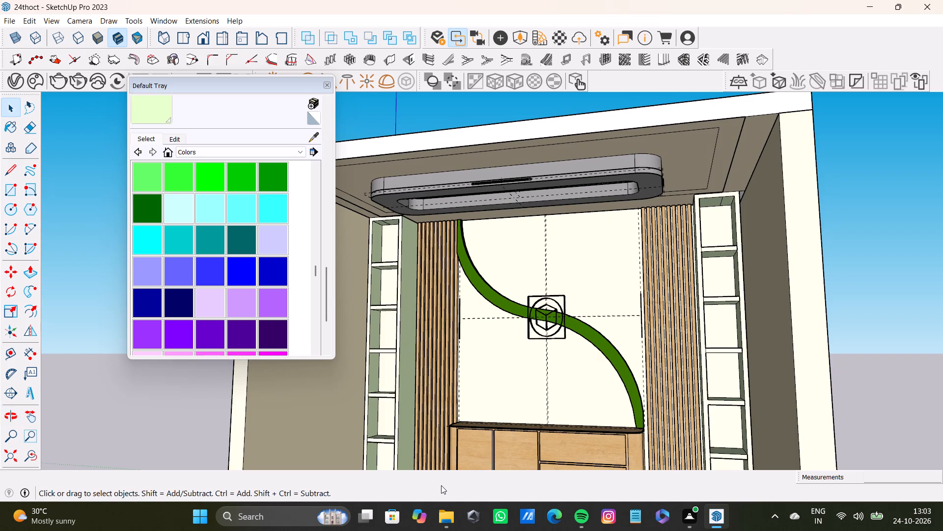
click(326, 83)
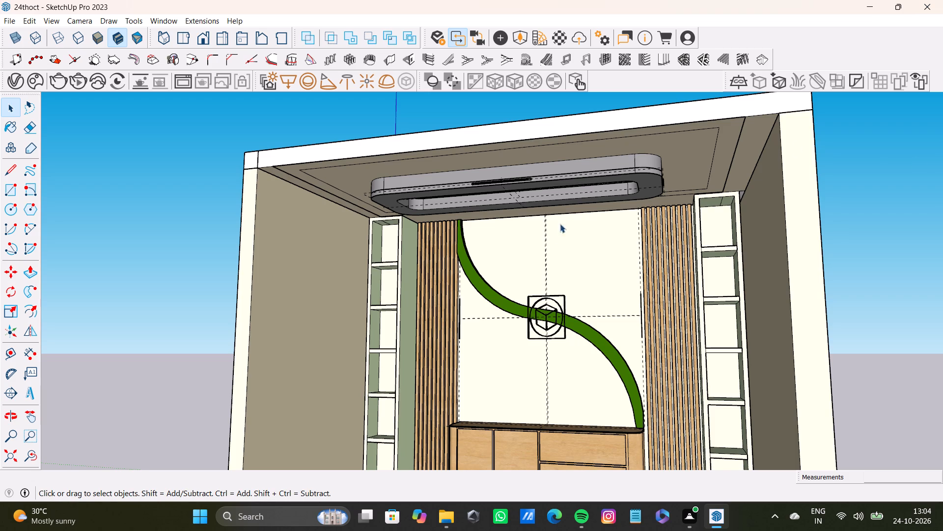
Draw a narrow V-Ray rectangle light across the ceiling of the left column's top niche, along its front edge, facing down.
scroll(513, 218, down, 8)
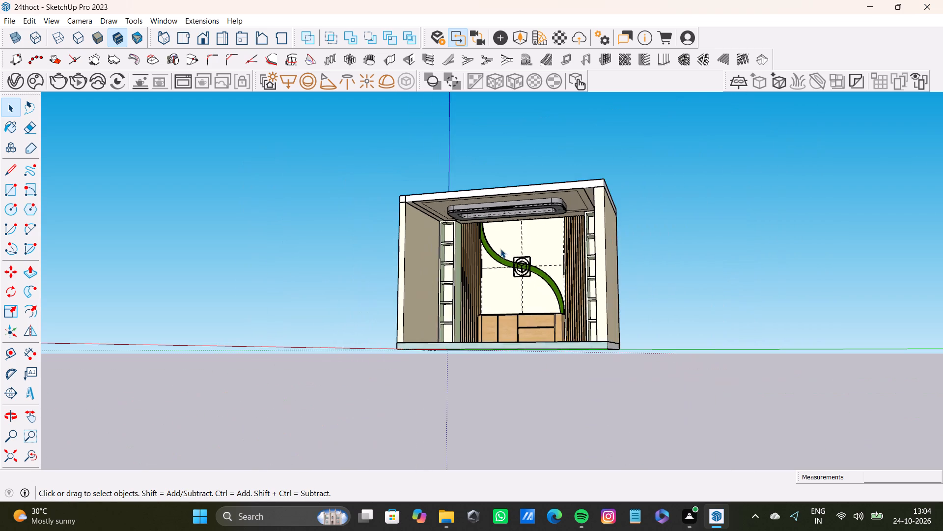
scroll(500, 254, up, 9)
scroll(496, 259, down, 8)
middle_drag(492, 265, 507, 276)
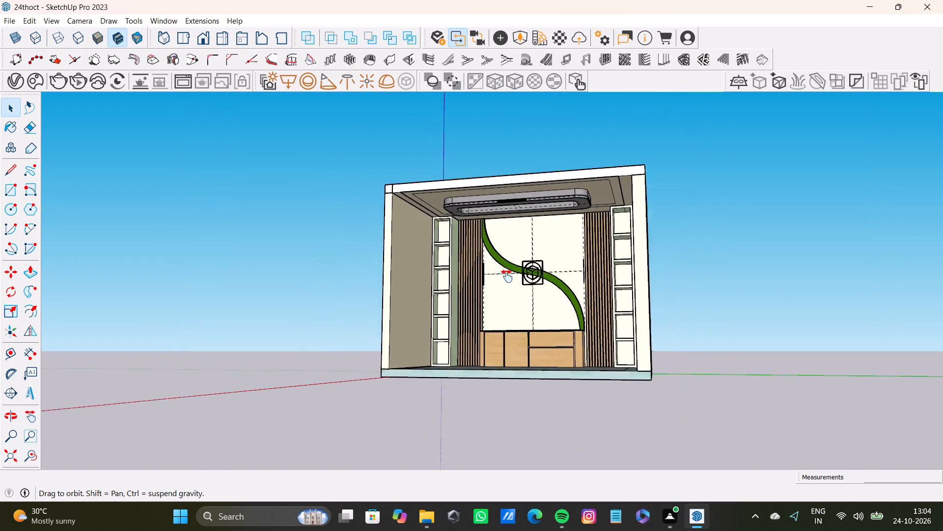
middle_drag(507, 276, 527, 264)
scroll(421, 246, up, 7)
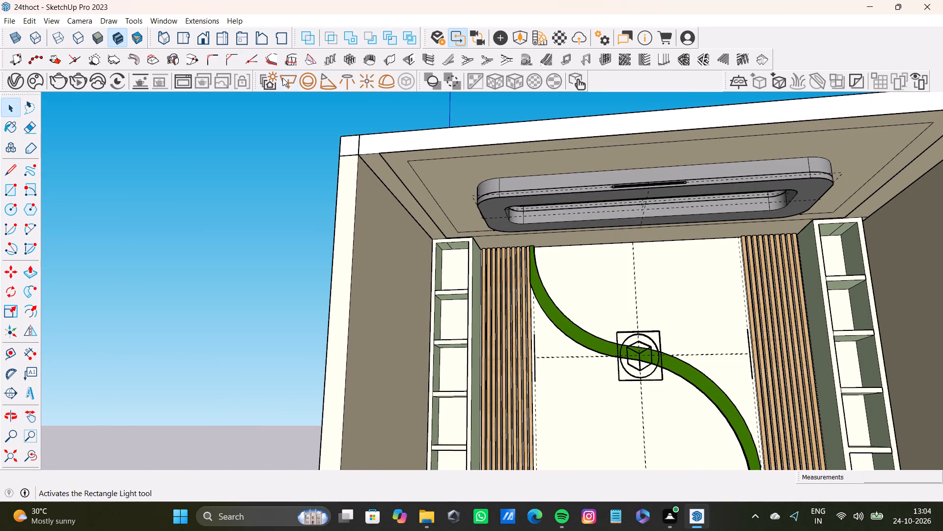
click(282, 78)
scroll(369, 219, up, 9)
shift+middle_drag(468, 294, 443, 228)
middle_click(443, 228)
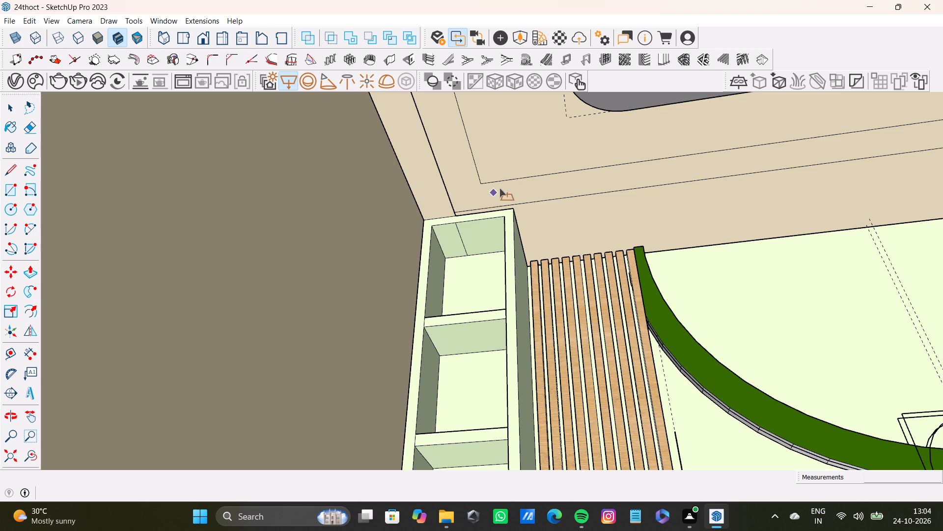
scroll(458, 242, up, 6)
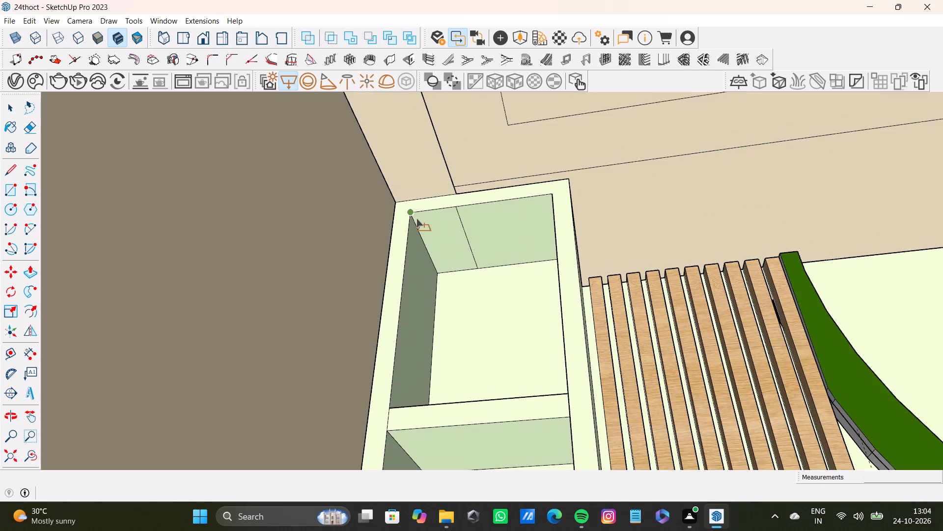
click(416, 219)
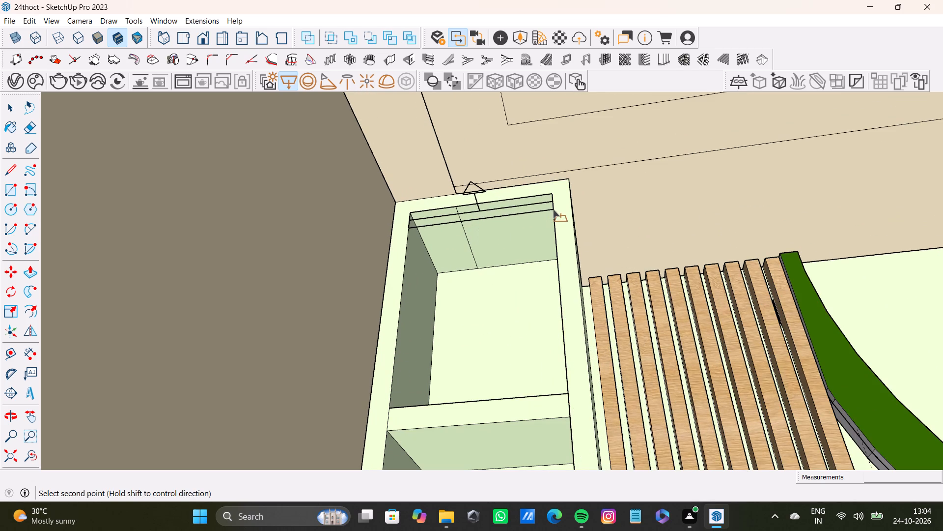
scroll(517, 218, up, 6)
middle_drag(513, 221, 577, 222)
click(641, 208)
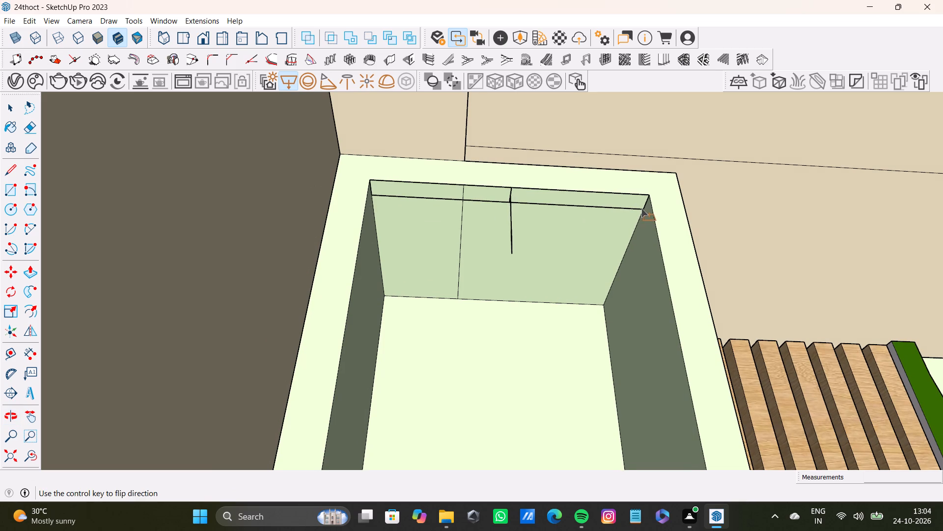
scroll(560, 234, down, 8)
middle_drag(543, 280, 359, 265)
scroll(414, 254, up, 2)
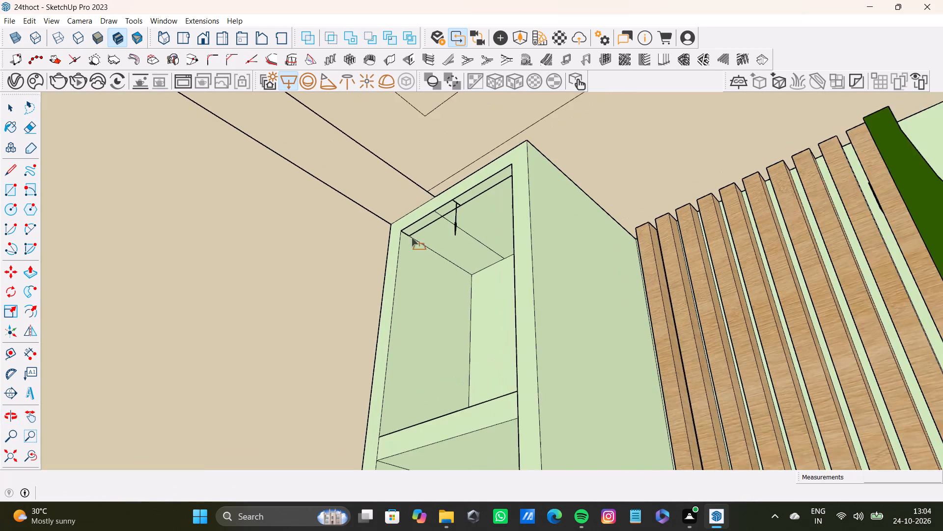
scroll(412, 237, up, 2)
click(403, 232)
scroll(403, 299, down, 3)
scroll(423, 351, down, 4)
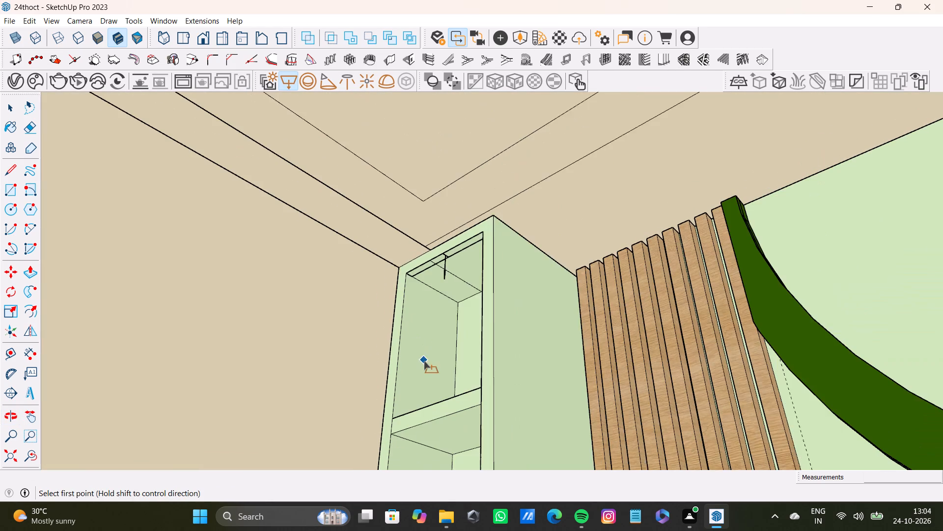
Draw a tall V-Ray rectangle light along the left column's outer inside face, from the top niche's front corner to the bottom niche's floor.
click(290, 81)
scroll(386, 304, up, 8)
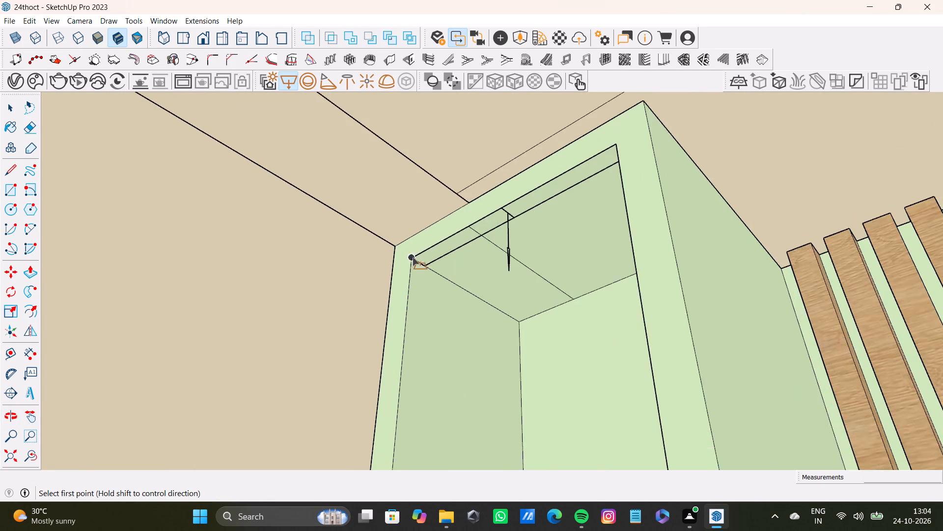
scroll(413, 257, up, 3)
click(412, 258)
scroll(439, 331, down, 3)
shift+middle_drag(430, 363, 415, 169)
scroll(422, 203, down, 7)
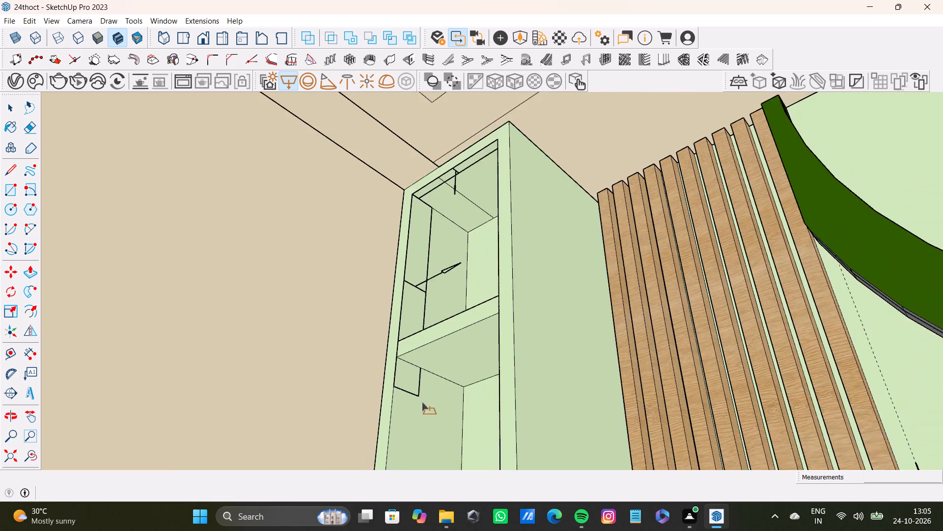
scroll(422, 402, down, 3)
shift+middle_drag(425, 423, 414, 324)
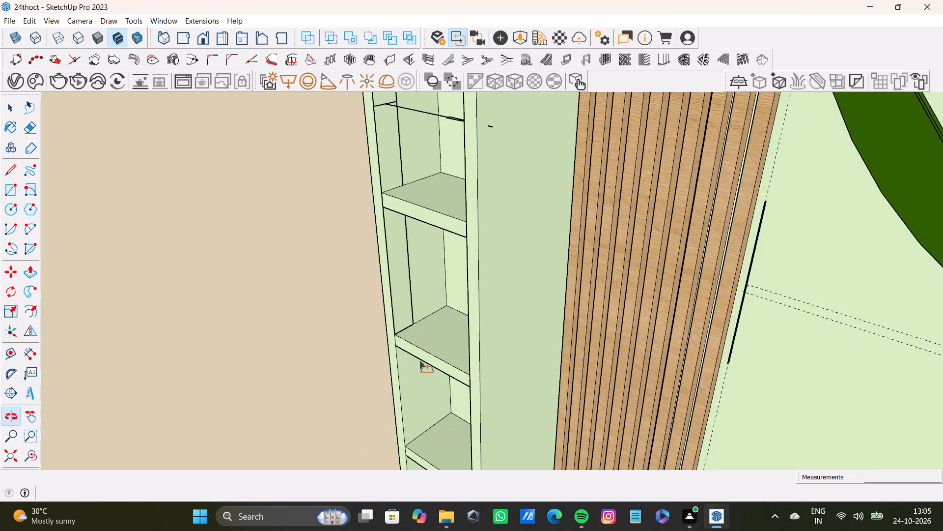
scroll(440, 406, down, 3)
shift+middle_drag(440, 417, 414, 297)
click(27, 460)
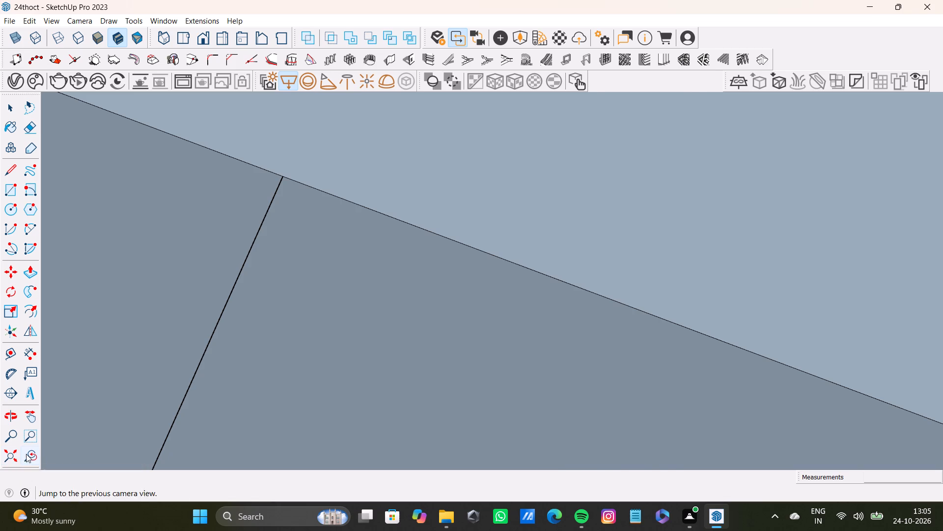
click(26, 454)
click(0, 451)
scroll(402, 446, down, 2)
middle_drag(414, 448, 411, 403)
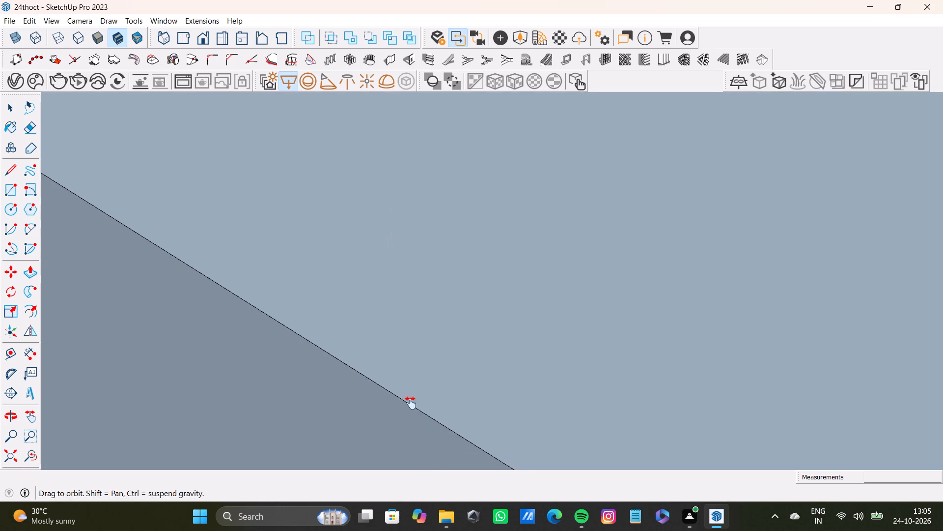
middle_drag(411, 403, 410, 402)
click(36, 457)
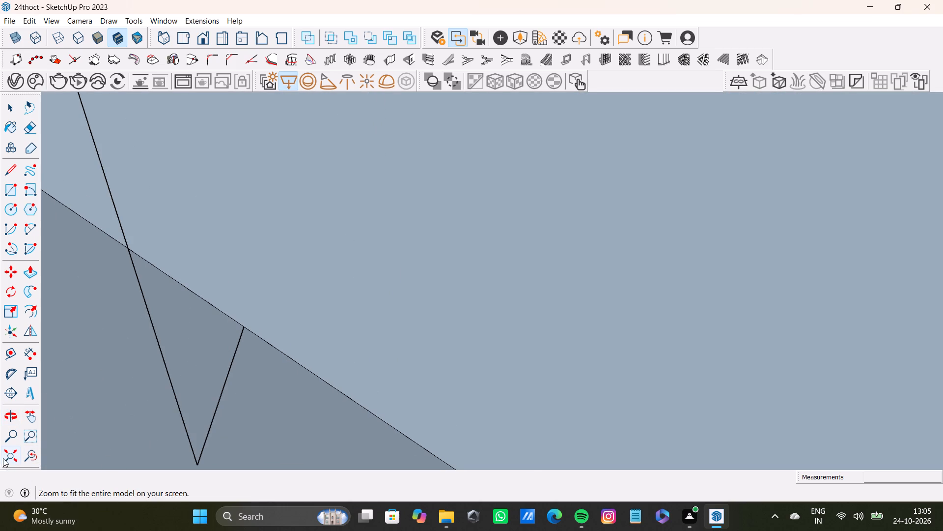
click(5, 457)
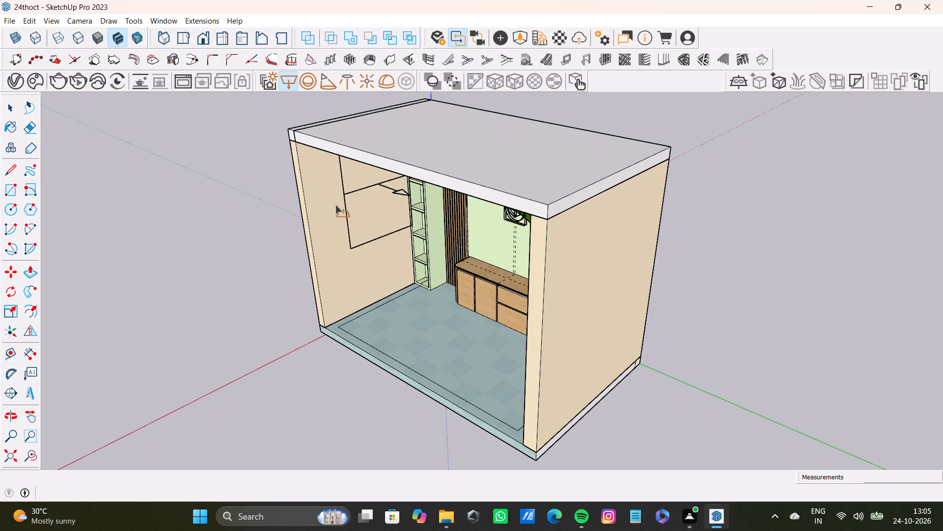
scroll(432, 232, up, 14)
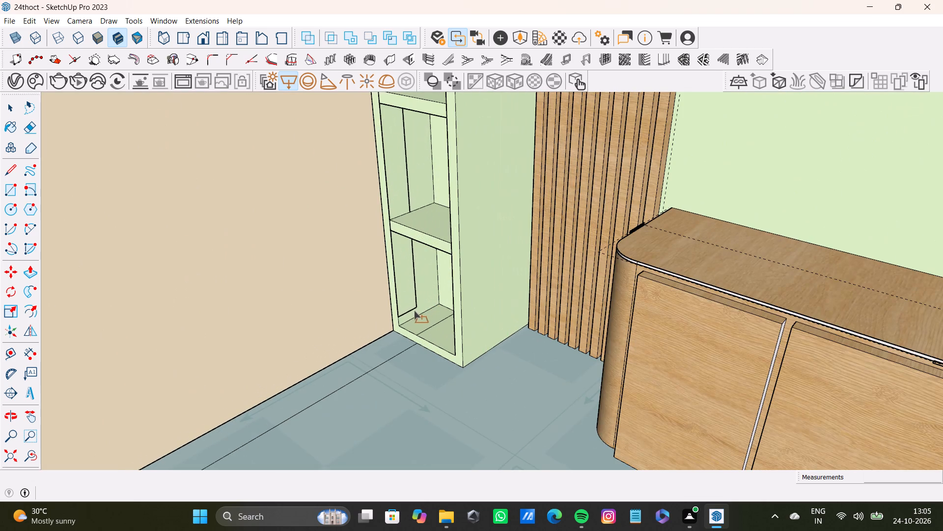
click(406, 321)
scroll(400, 327, down, 5)
middle_drag(399, 327, 537, 345)
scroll(391, 353, up, 9)
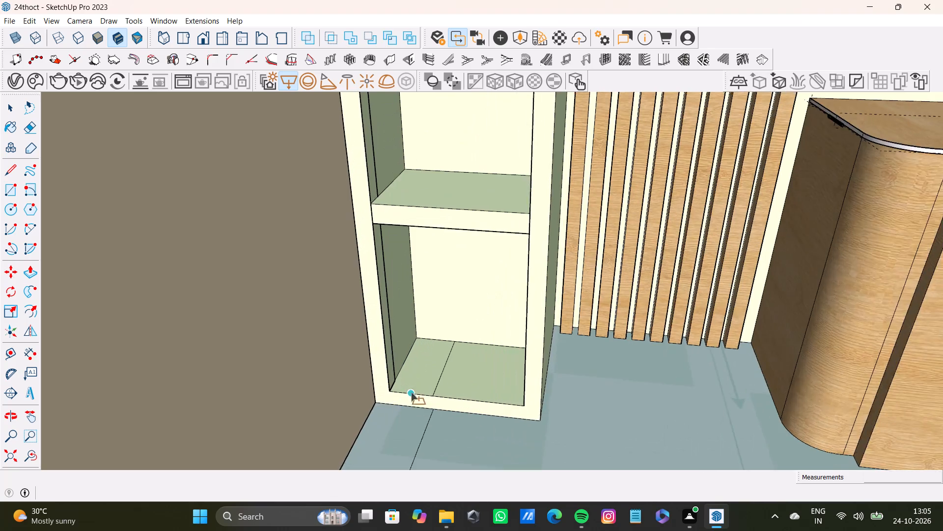
middle_drag(411, 392, 405, 390)
scroll(390, 379, up, 6)
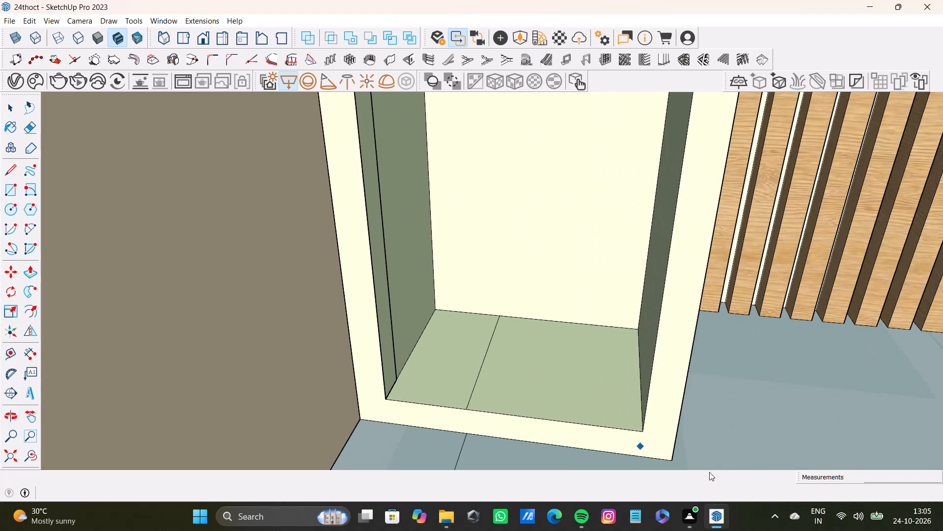
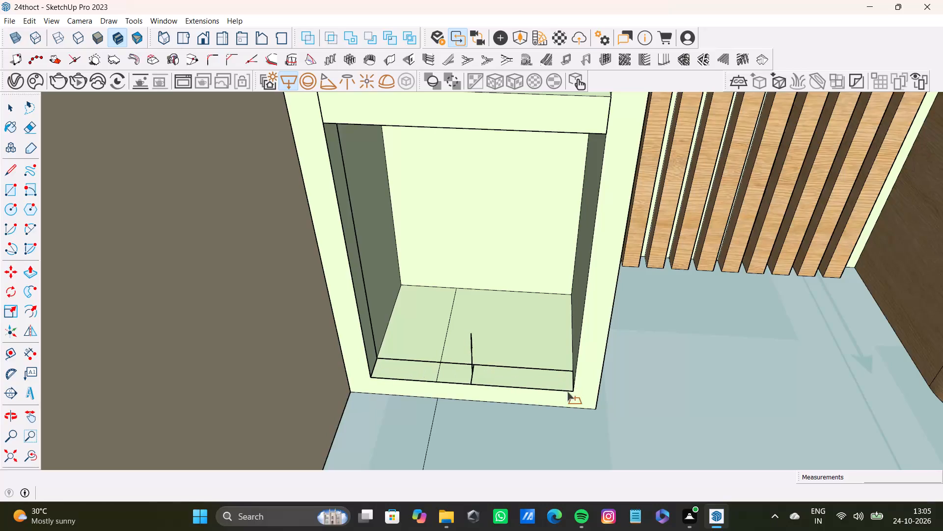
Finish the narrow V-Ray rectangle light across the floor of the left column's bottom niche, along its front edge, facing up.
click(567, 392)
scroll(482, 352, down, 4)
shift+middle_drag(474, 348, 486, 325)
scroll(488, 338, up, 1)
shift+middle_drag(509, 352, 477, 327)
scroll(485, 244, down, 7)
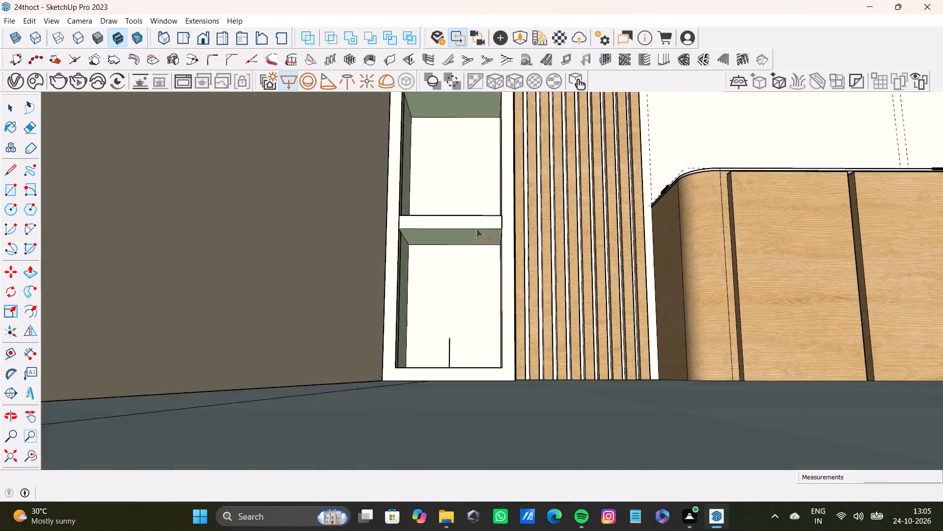
shift+middle_drag(476, 215, 489, 428)
scroll(420, 309, down, 4)
shift+middle_drag(447, 240, 472, 390)
scroll(453, 125, up, 2)
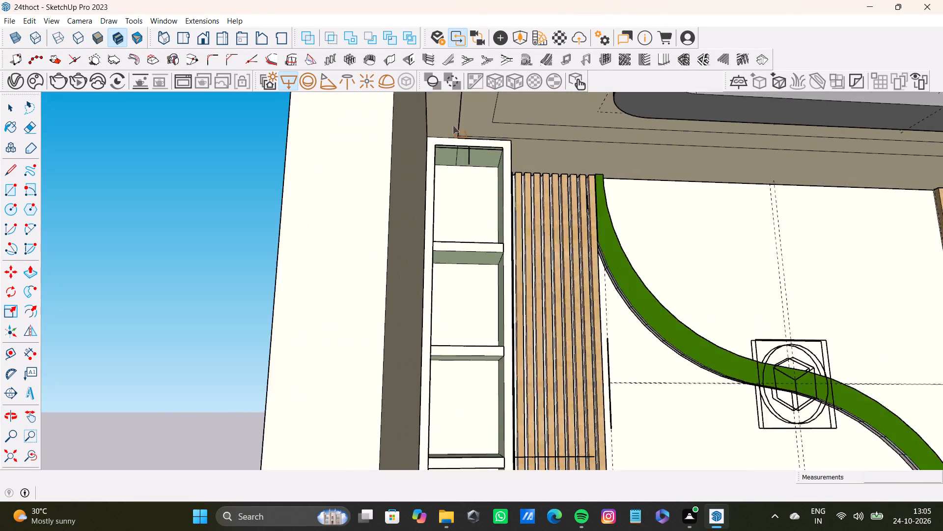
scroll(453, 125, up, 9)
middle_drag(500, 151, 538, 166)
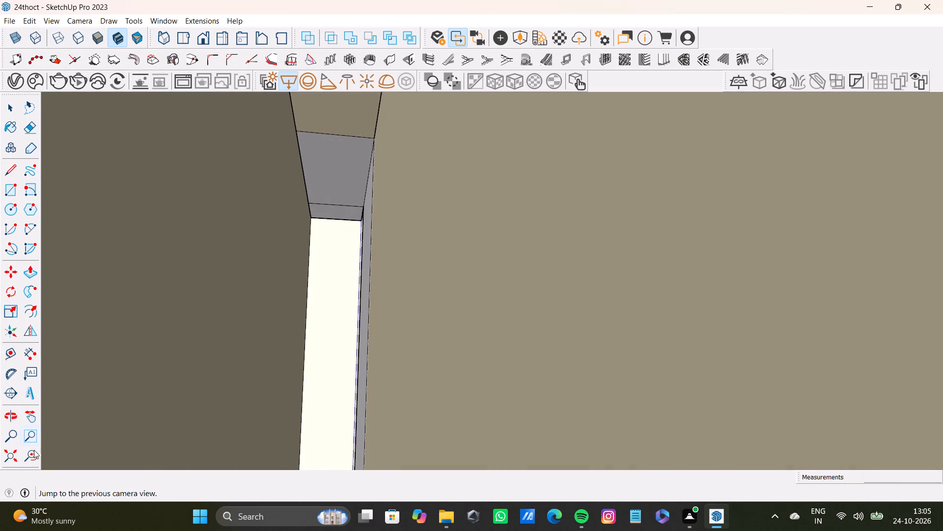
click(31, 454)
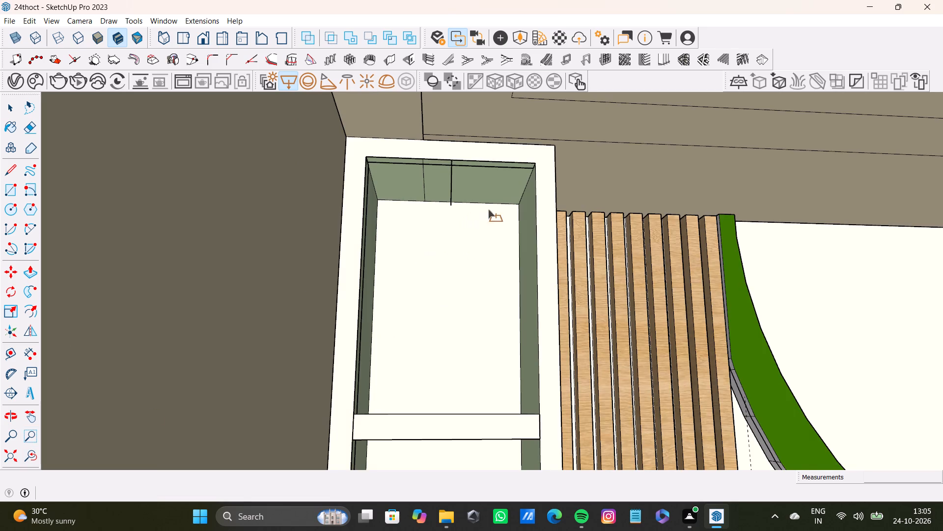
scroll(517, 188, up, 3)
middle_drag(528, 203, 553, 209)
scroll(557, 183, up, 6)
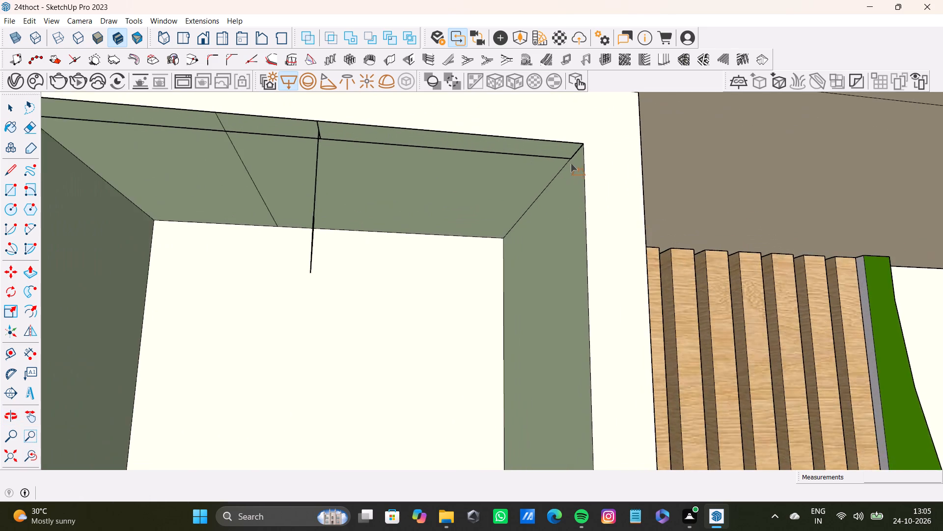
scroll(571, 163, up, 4)
click(570, 158)
key(space)
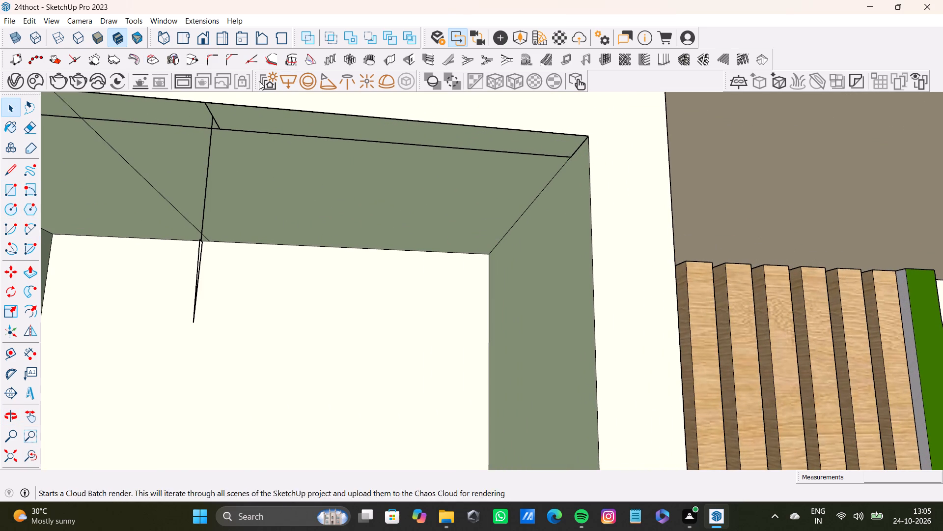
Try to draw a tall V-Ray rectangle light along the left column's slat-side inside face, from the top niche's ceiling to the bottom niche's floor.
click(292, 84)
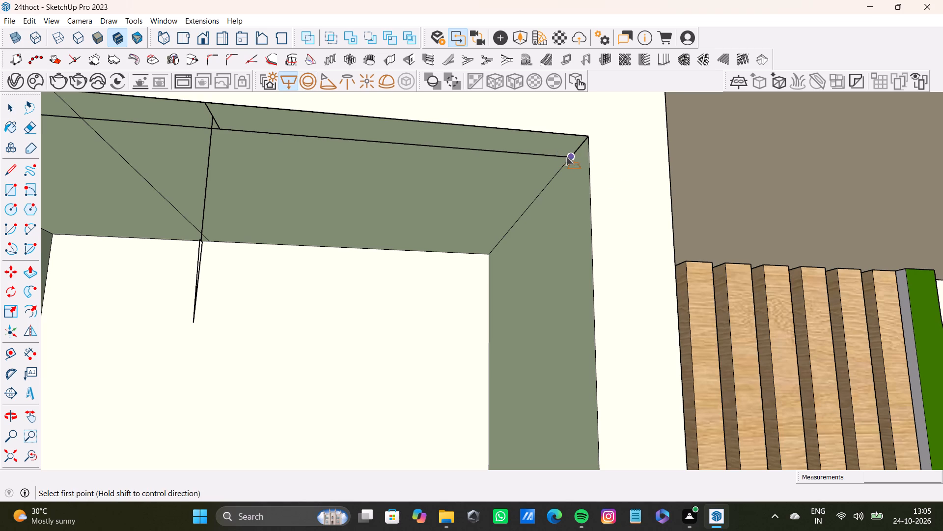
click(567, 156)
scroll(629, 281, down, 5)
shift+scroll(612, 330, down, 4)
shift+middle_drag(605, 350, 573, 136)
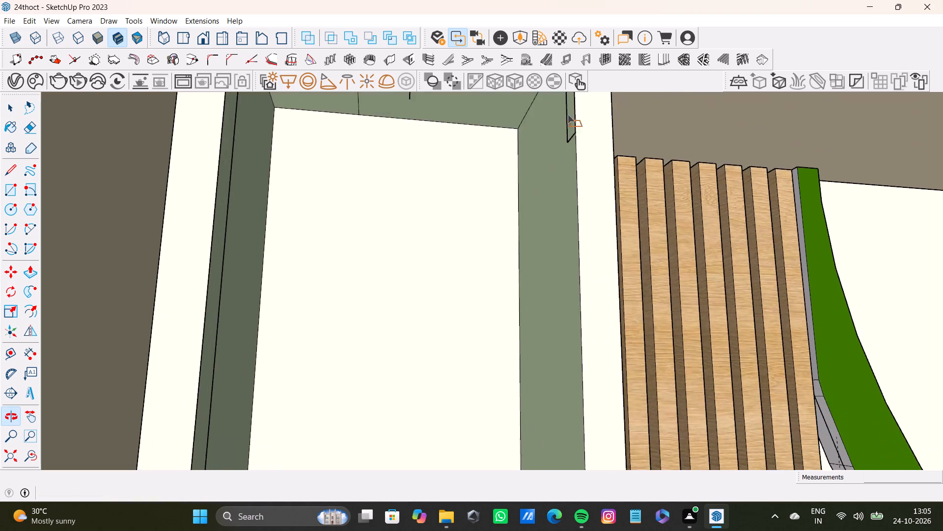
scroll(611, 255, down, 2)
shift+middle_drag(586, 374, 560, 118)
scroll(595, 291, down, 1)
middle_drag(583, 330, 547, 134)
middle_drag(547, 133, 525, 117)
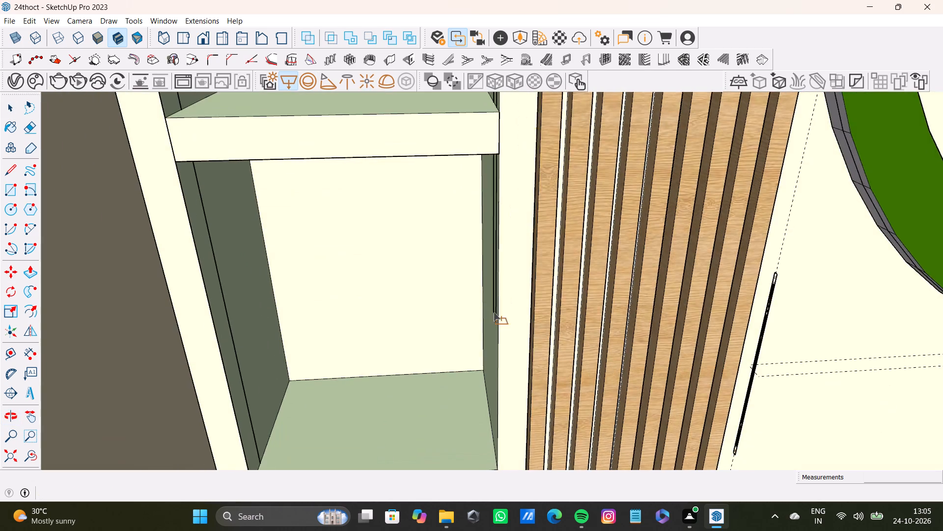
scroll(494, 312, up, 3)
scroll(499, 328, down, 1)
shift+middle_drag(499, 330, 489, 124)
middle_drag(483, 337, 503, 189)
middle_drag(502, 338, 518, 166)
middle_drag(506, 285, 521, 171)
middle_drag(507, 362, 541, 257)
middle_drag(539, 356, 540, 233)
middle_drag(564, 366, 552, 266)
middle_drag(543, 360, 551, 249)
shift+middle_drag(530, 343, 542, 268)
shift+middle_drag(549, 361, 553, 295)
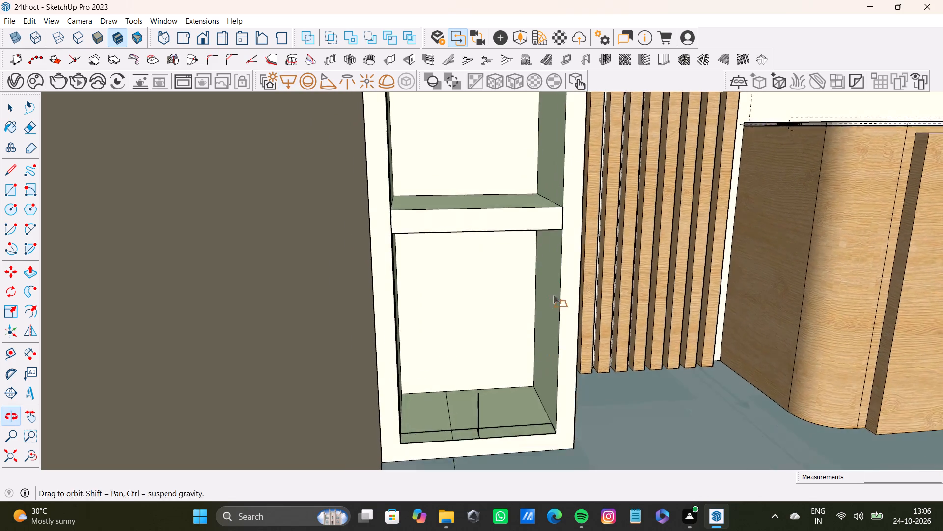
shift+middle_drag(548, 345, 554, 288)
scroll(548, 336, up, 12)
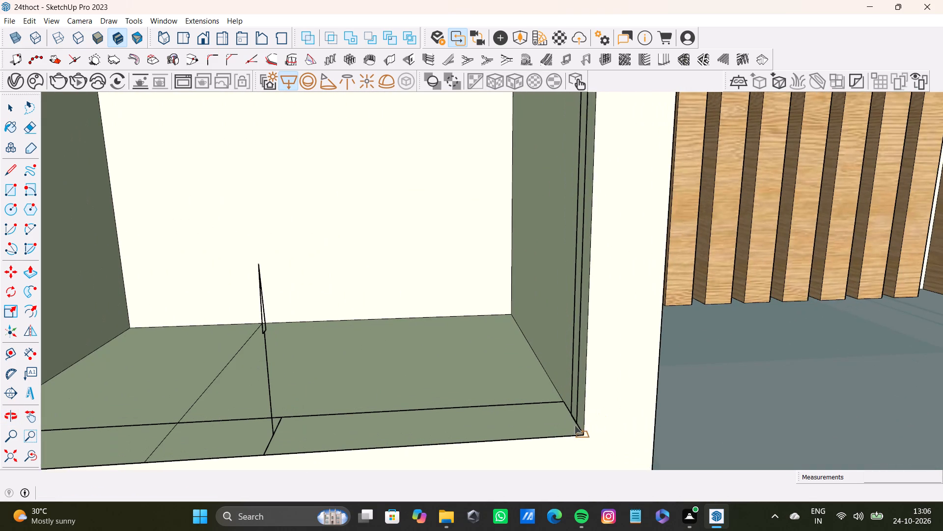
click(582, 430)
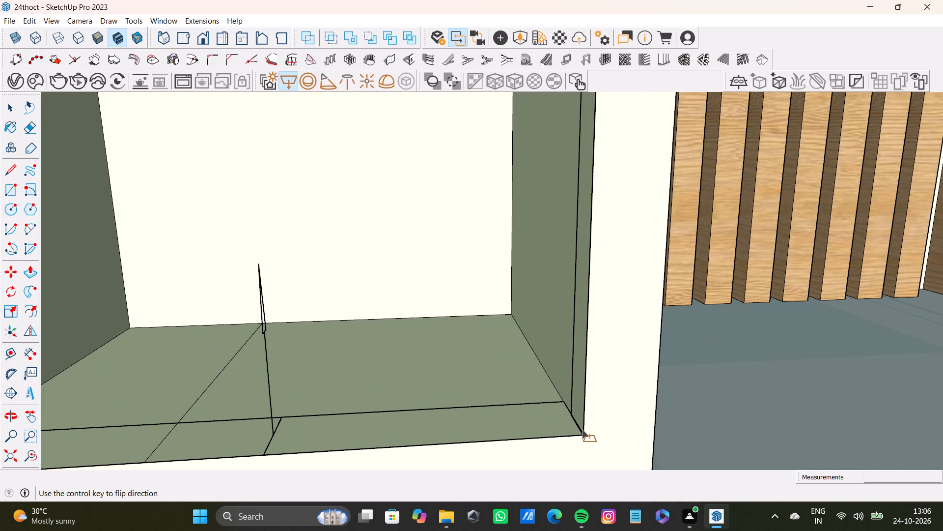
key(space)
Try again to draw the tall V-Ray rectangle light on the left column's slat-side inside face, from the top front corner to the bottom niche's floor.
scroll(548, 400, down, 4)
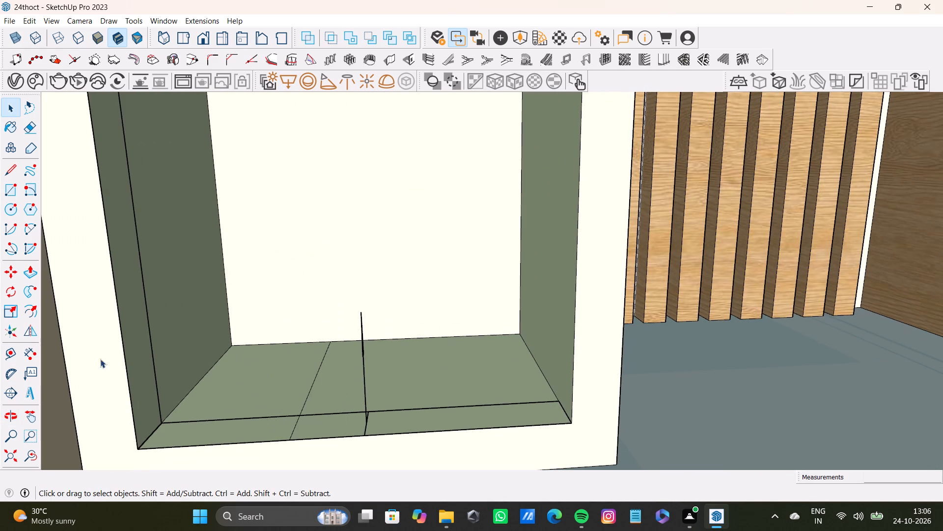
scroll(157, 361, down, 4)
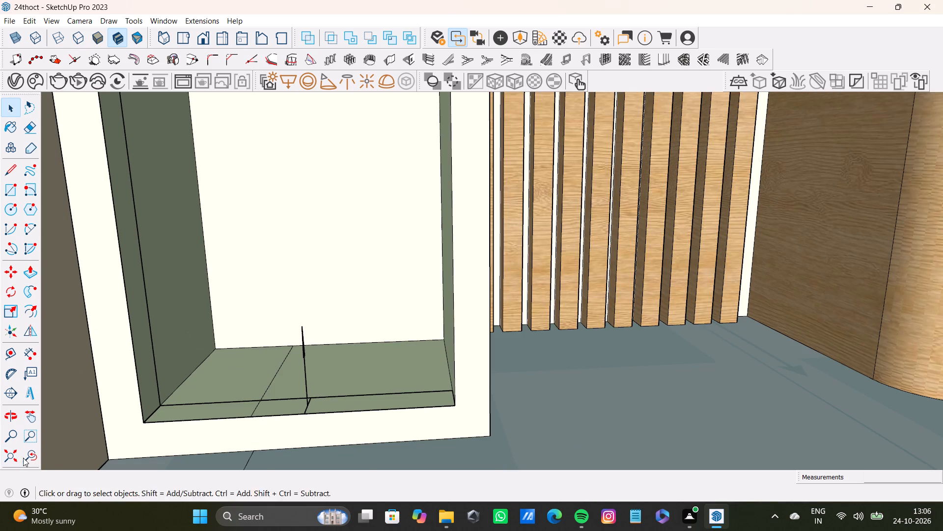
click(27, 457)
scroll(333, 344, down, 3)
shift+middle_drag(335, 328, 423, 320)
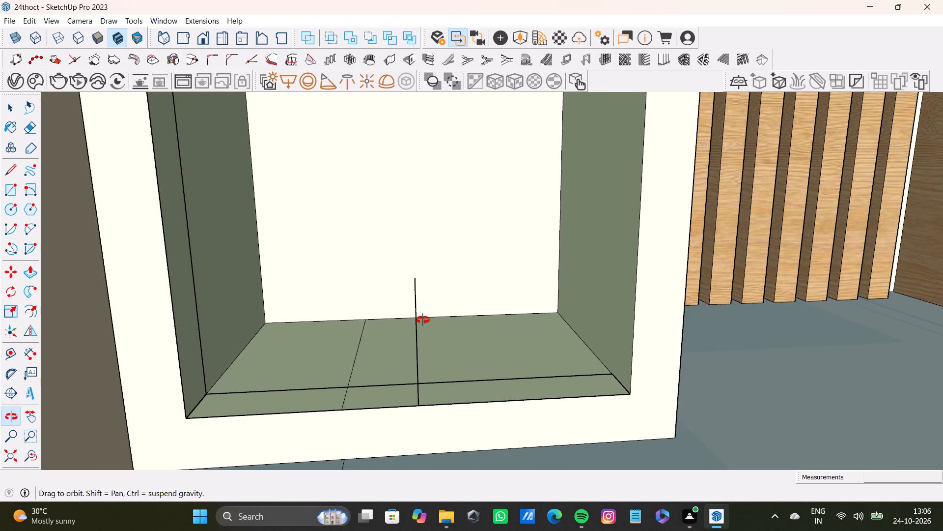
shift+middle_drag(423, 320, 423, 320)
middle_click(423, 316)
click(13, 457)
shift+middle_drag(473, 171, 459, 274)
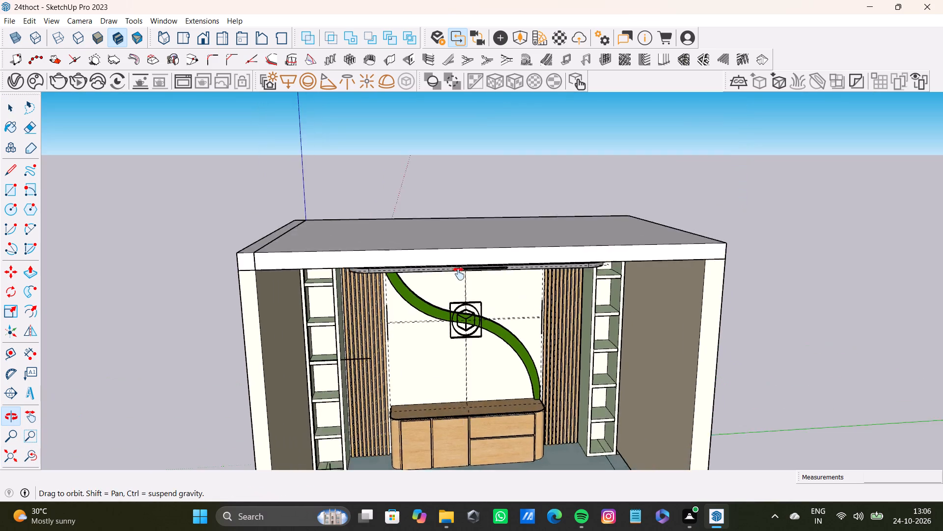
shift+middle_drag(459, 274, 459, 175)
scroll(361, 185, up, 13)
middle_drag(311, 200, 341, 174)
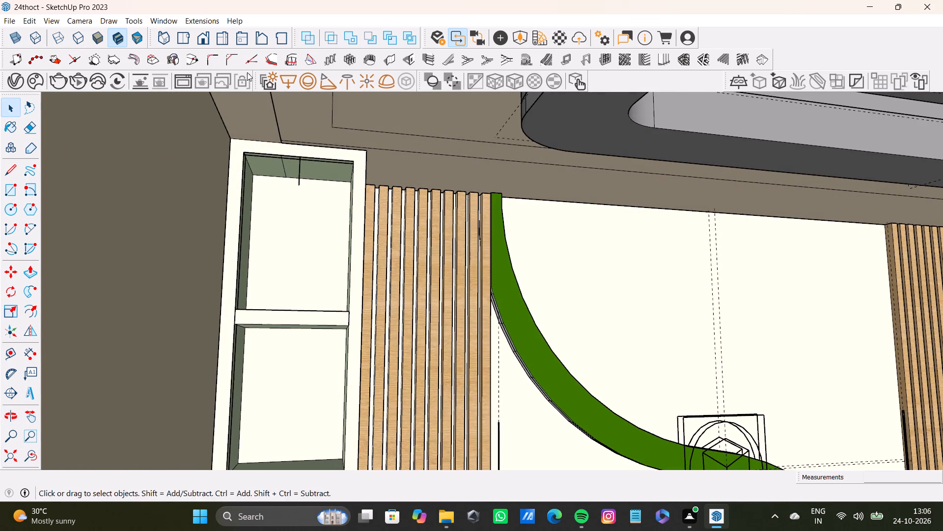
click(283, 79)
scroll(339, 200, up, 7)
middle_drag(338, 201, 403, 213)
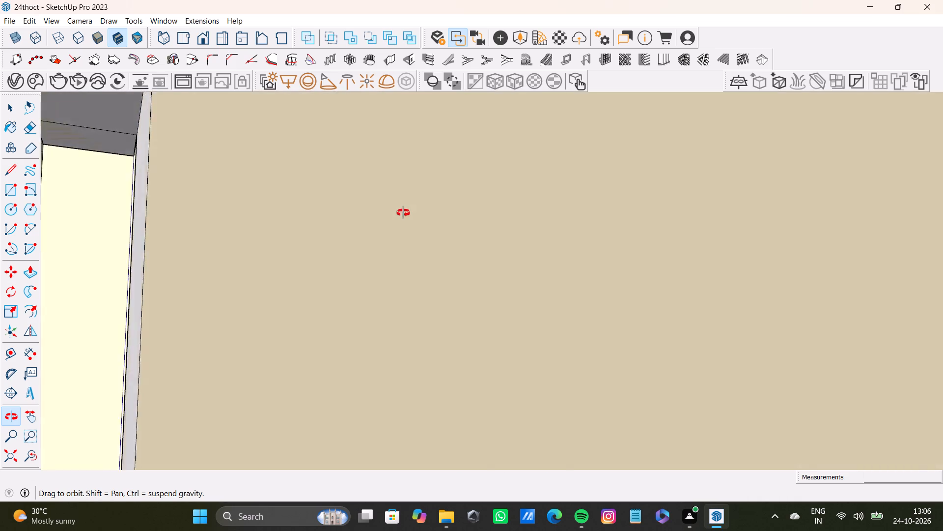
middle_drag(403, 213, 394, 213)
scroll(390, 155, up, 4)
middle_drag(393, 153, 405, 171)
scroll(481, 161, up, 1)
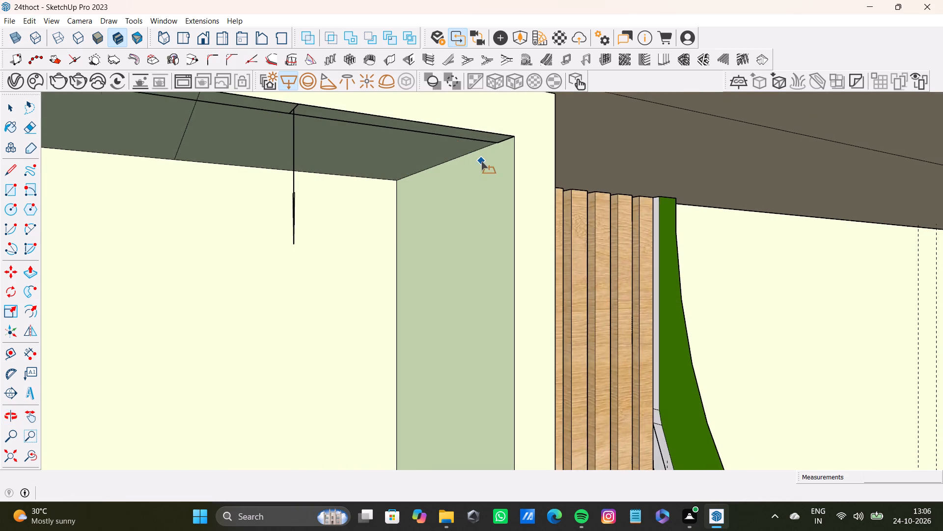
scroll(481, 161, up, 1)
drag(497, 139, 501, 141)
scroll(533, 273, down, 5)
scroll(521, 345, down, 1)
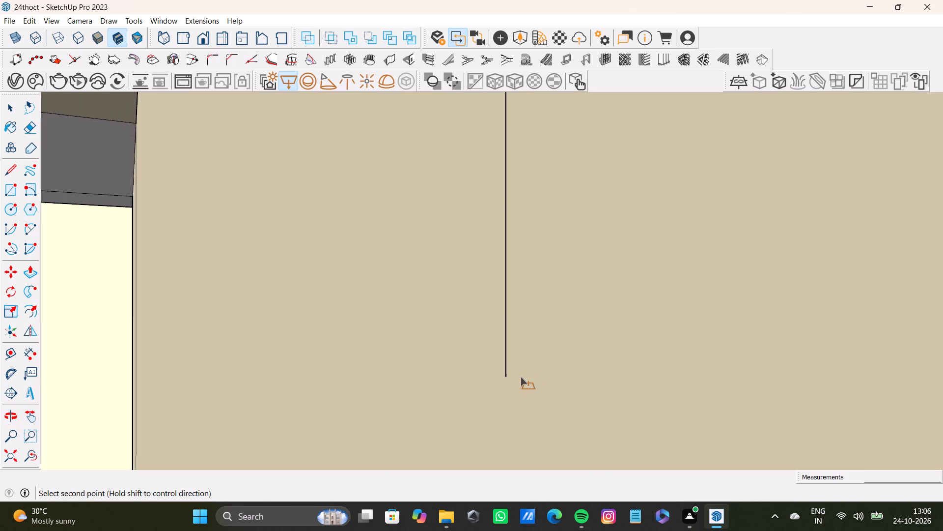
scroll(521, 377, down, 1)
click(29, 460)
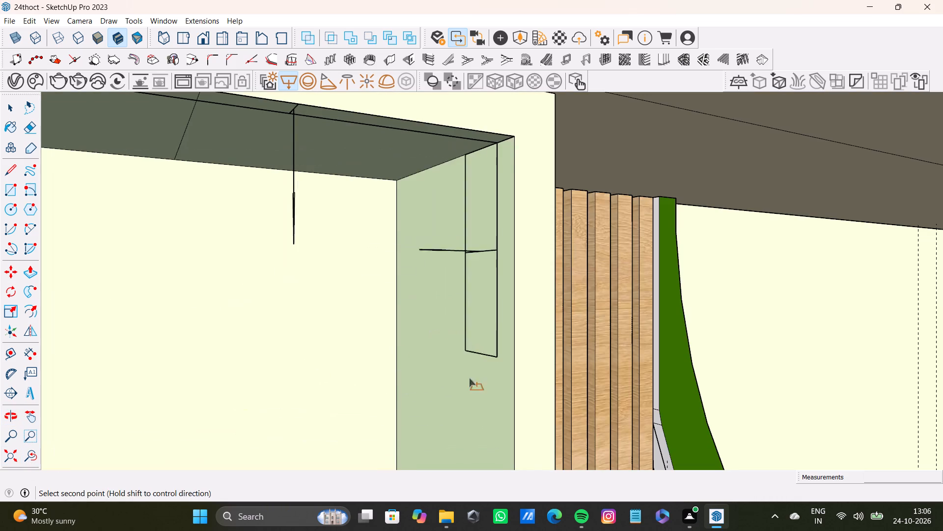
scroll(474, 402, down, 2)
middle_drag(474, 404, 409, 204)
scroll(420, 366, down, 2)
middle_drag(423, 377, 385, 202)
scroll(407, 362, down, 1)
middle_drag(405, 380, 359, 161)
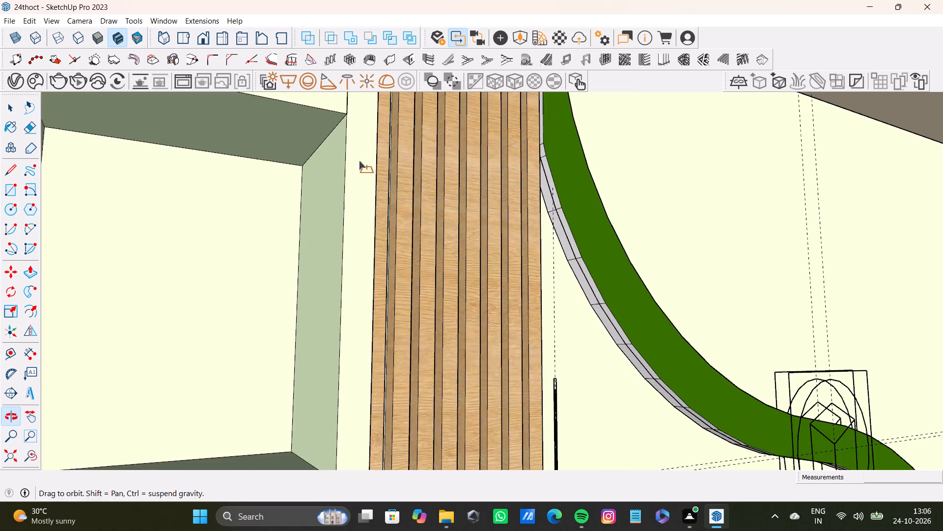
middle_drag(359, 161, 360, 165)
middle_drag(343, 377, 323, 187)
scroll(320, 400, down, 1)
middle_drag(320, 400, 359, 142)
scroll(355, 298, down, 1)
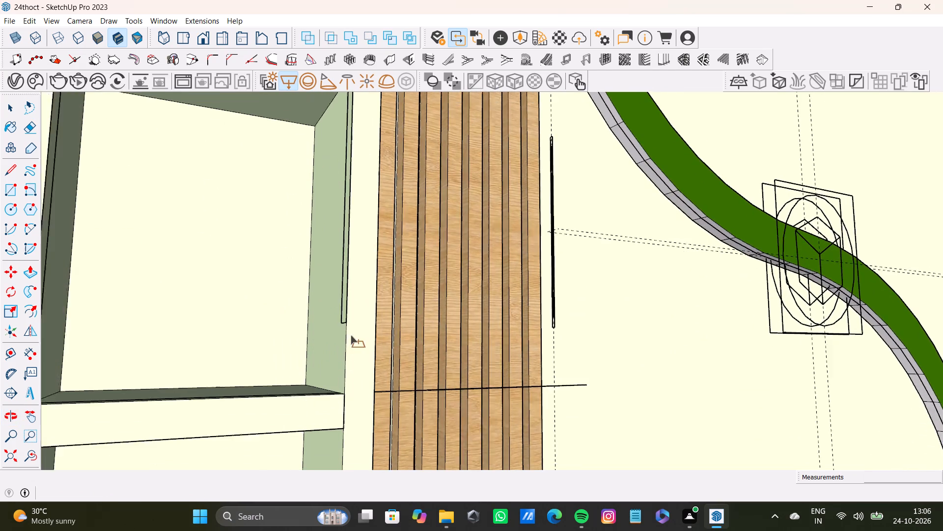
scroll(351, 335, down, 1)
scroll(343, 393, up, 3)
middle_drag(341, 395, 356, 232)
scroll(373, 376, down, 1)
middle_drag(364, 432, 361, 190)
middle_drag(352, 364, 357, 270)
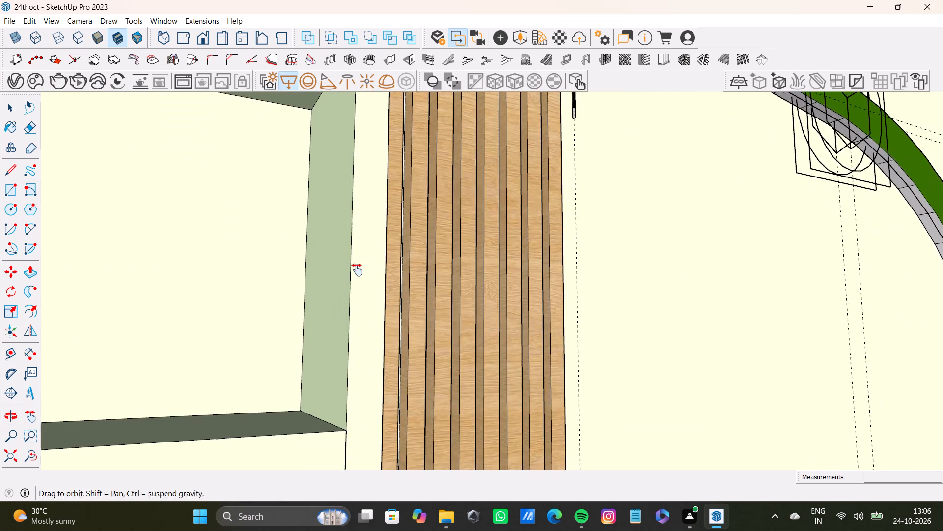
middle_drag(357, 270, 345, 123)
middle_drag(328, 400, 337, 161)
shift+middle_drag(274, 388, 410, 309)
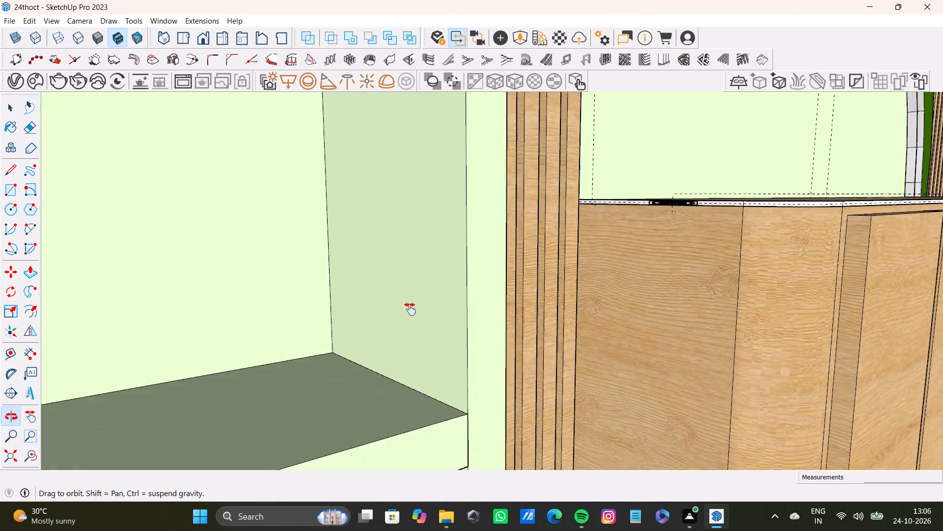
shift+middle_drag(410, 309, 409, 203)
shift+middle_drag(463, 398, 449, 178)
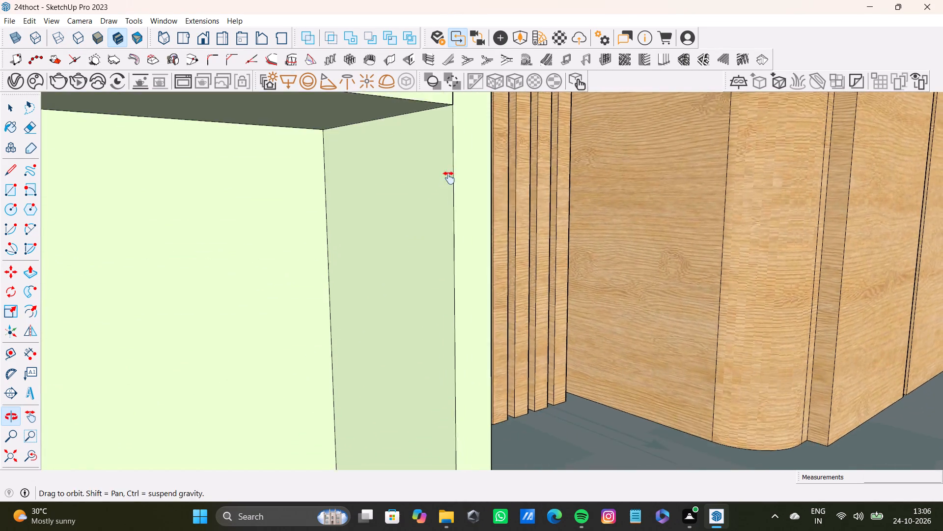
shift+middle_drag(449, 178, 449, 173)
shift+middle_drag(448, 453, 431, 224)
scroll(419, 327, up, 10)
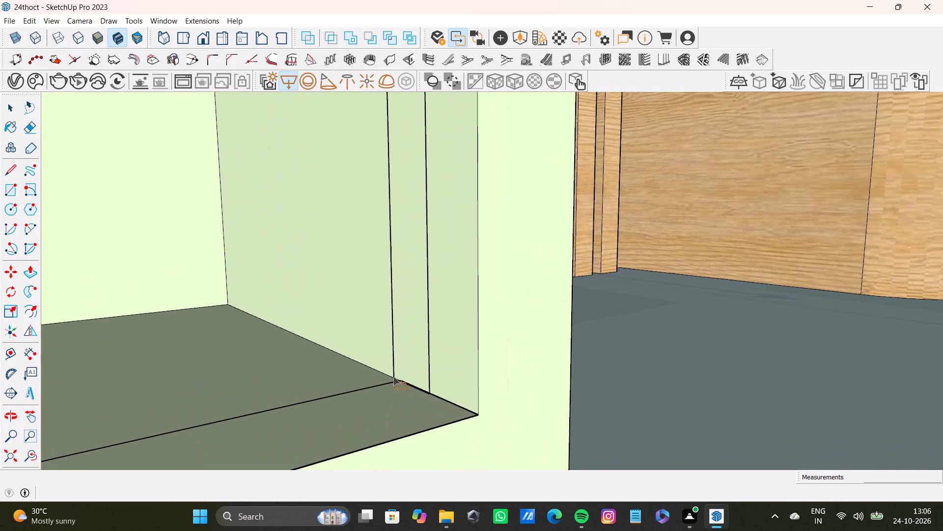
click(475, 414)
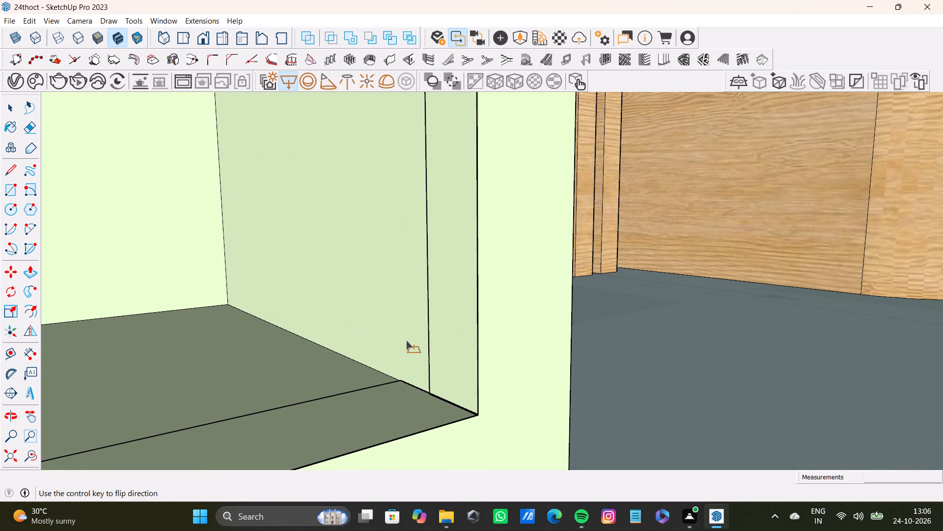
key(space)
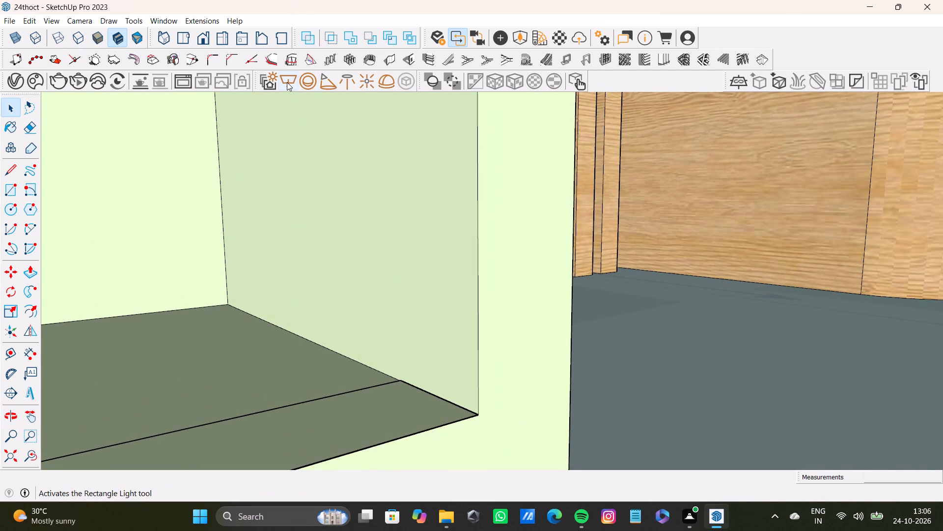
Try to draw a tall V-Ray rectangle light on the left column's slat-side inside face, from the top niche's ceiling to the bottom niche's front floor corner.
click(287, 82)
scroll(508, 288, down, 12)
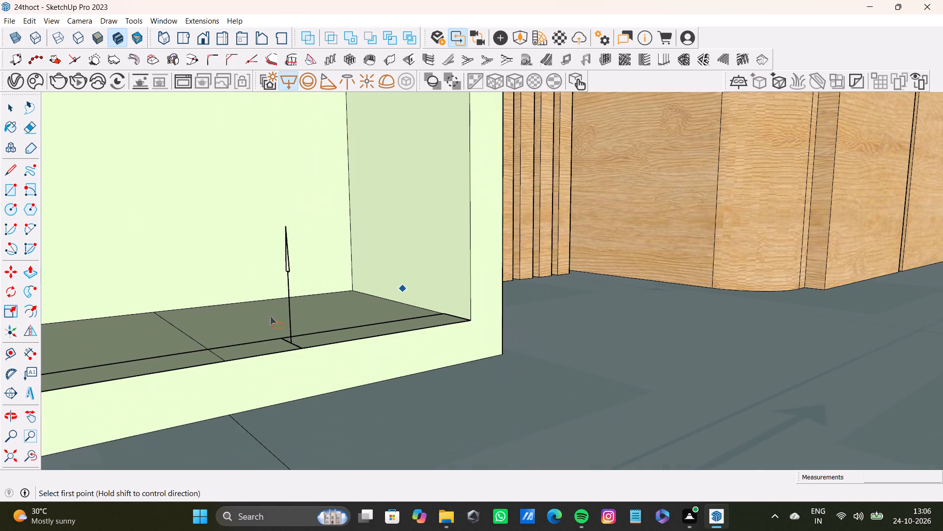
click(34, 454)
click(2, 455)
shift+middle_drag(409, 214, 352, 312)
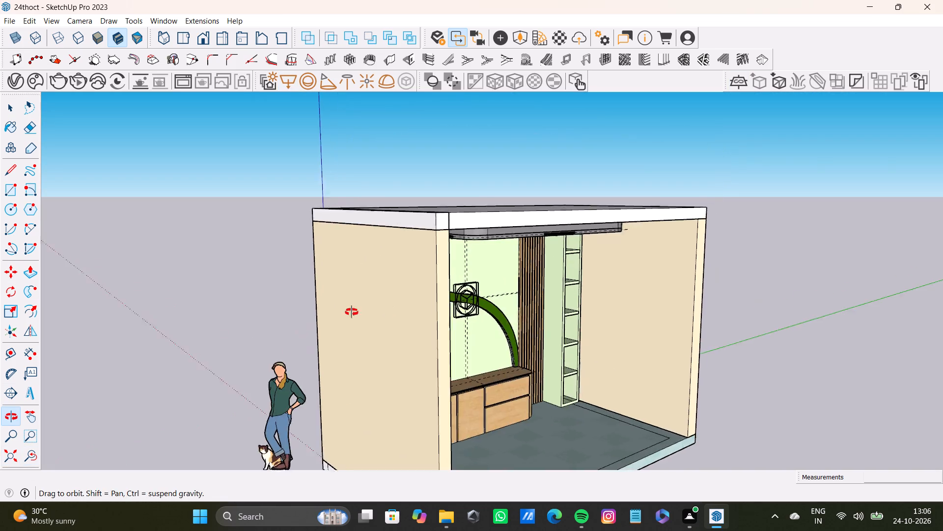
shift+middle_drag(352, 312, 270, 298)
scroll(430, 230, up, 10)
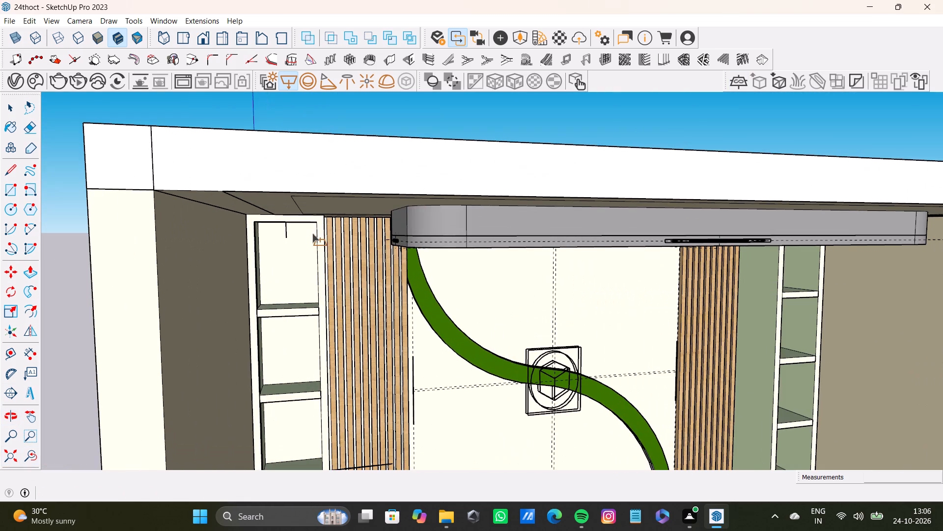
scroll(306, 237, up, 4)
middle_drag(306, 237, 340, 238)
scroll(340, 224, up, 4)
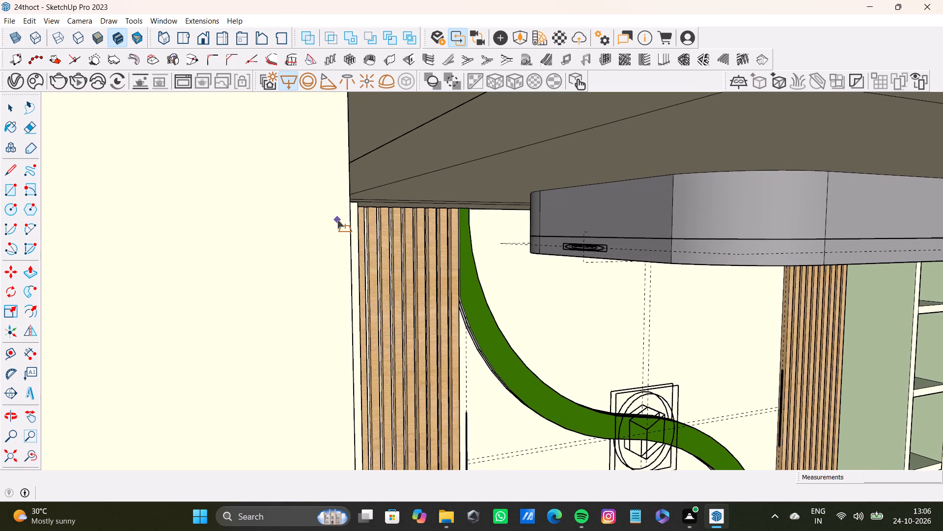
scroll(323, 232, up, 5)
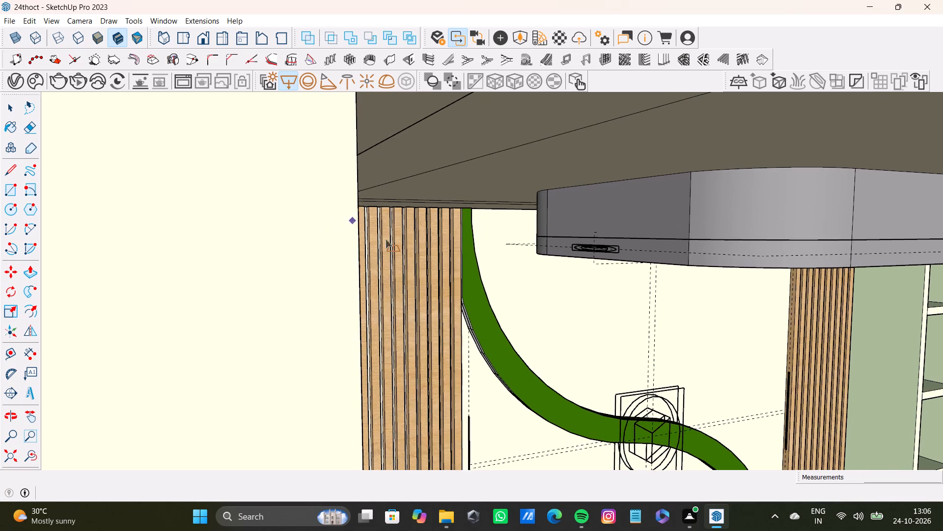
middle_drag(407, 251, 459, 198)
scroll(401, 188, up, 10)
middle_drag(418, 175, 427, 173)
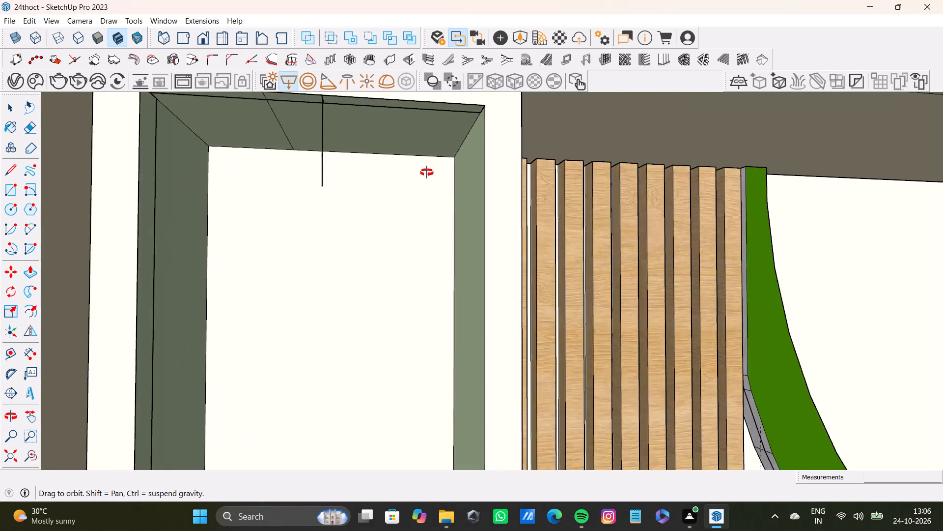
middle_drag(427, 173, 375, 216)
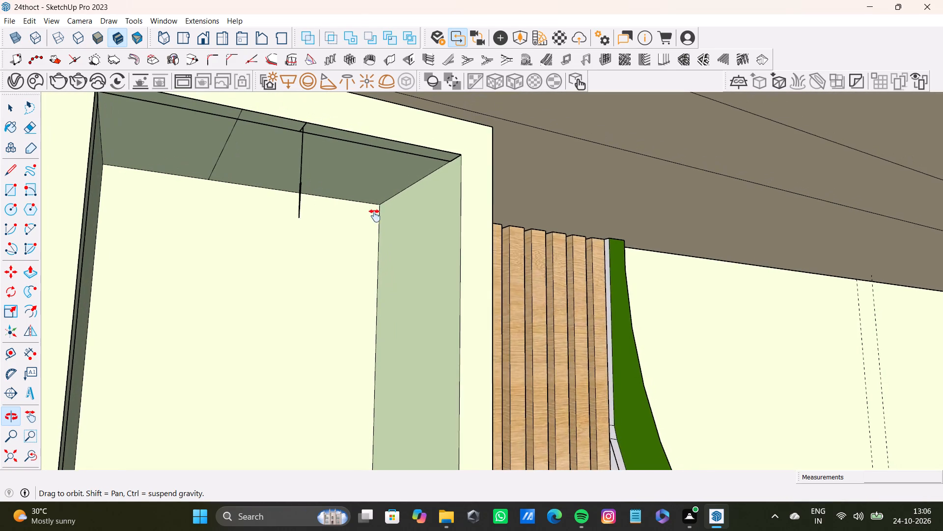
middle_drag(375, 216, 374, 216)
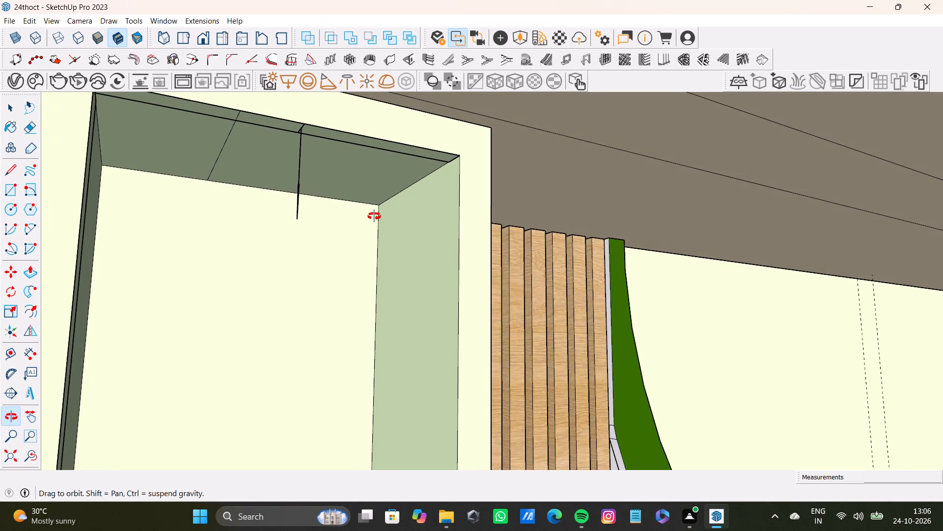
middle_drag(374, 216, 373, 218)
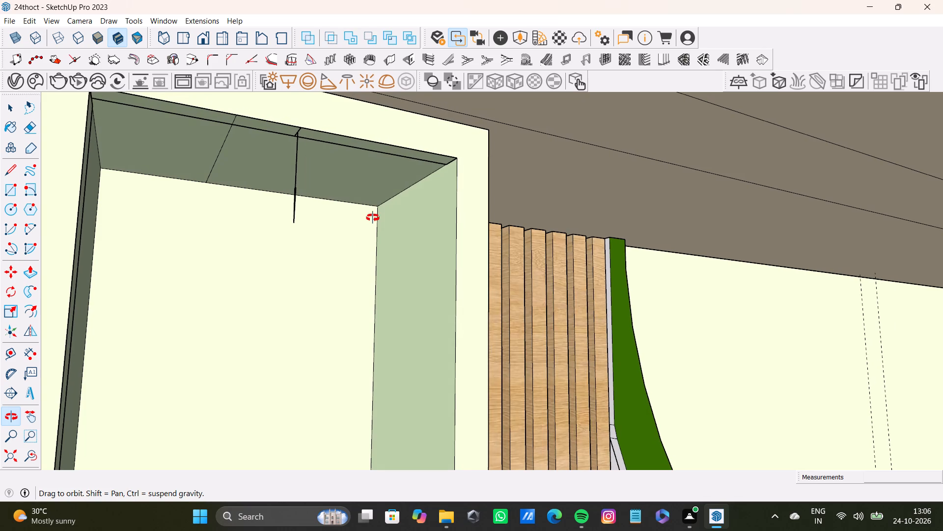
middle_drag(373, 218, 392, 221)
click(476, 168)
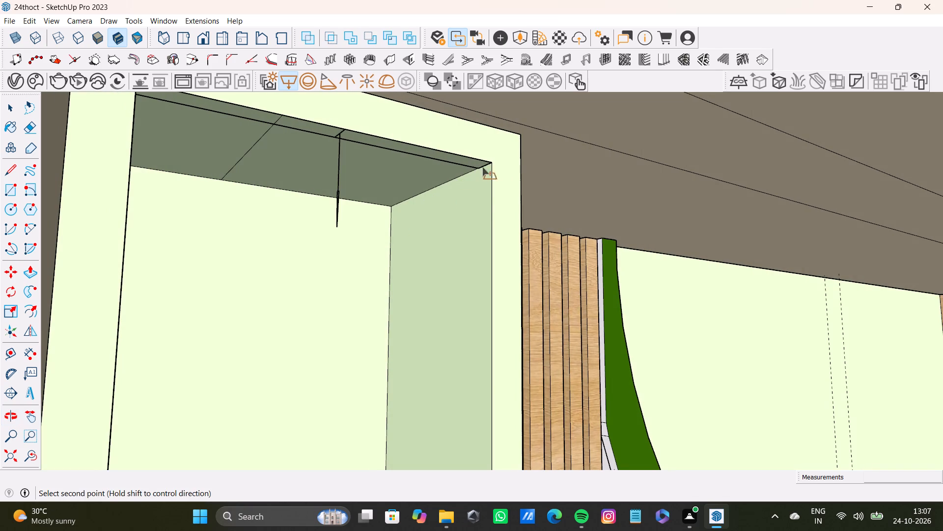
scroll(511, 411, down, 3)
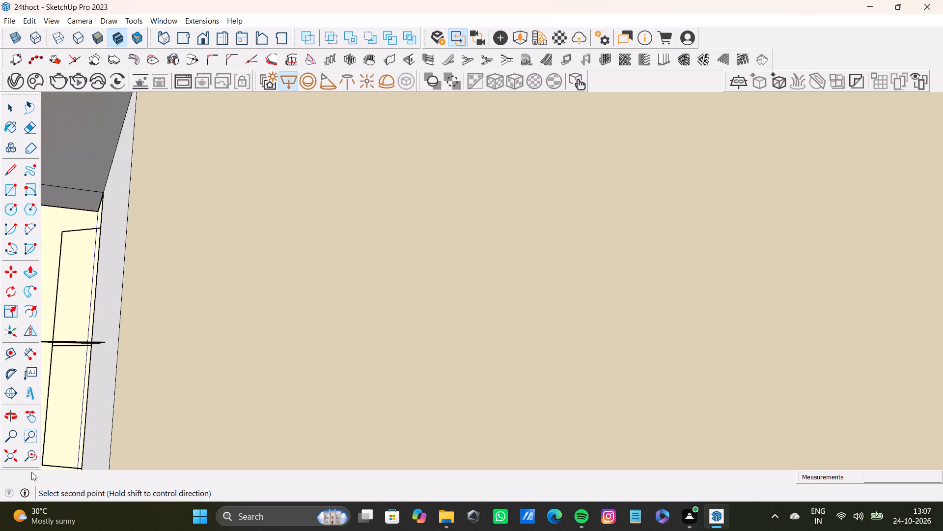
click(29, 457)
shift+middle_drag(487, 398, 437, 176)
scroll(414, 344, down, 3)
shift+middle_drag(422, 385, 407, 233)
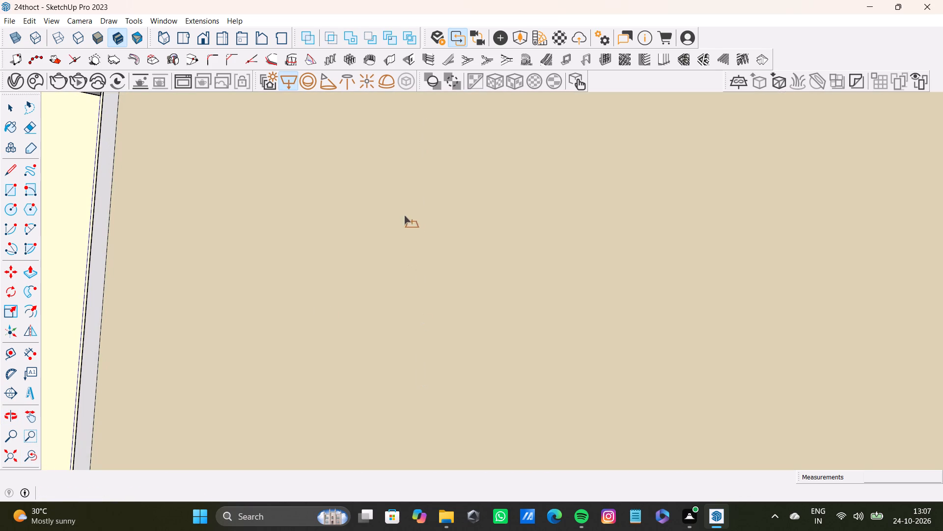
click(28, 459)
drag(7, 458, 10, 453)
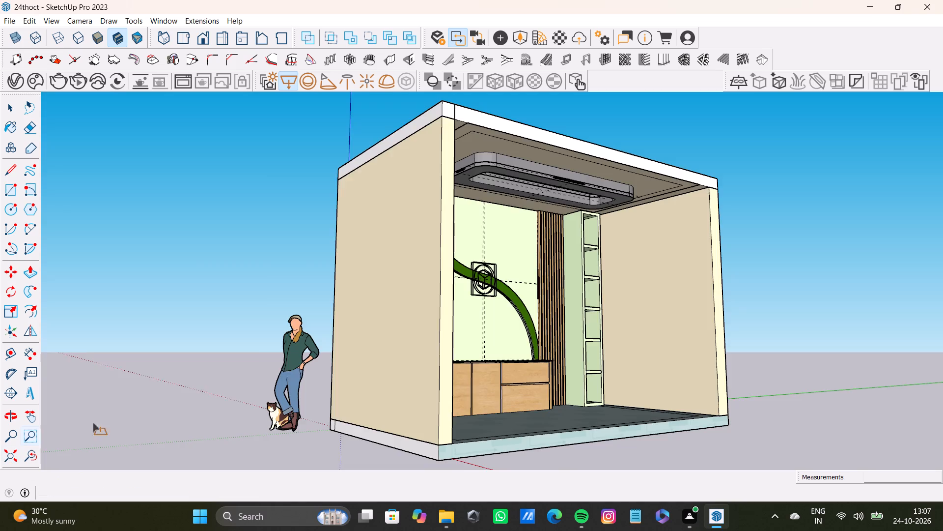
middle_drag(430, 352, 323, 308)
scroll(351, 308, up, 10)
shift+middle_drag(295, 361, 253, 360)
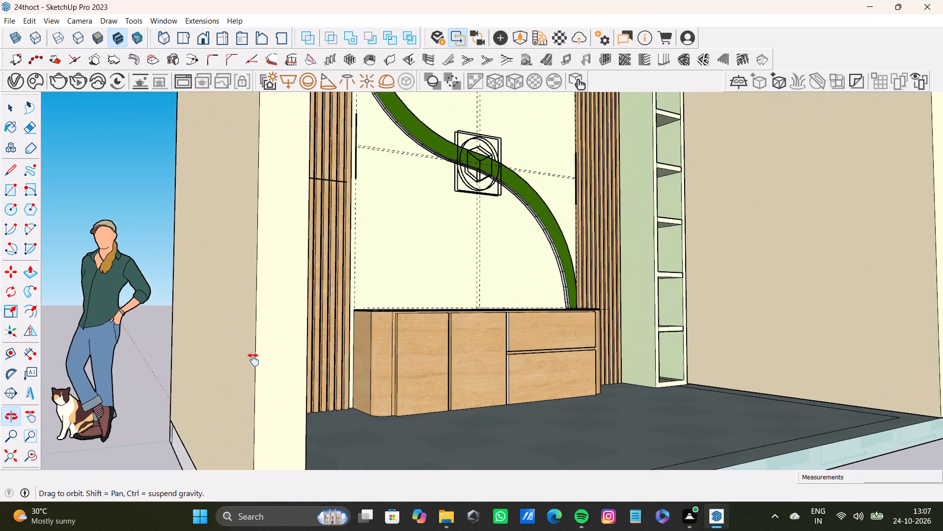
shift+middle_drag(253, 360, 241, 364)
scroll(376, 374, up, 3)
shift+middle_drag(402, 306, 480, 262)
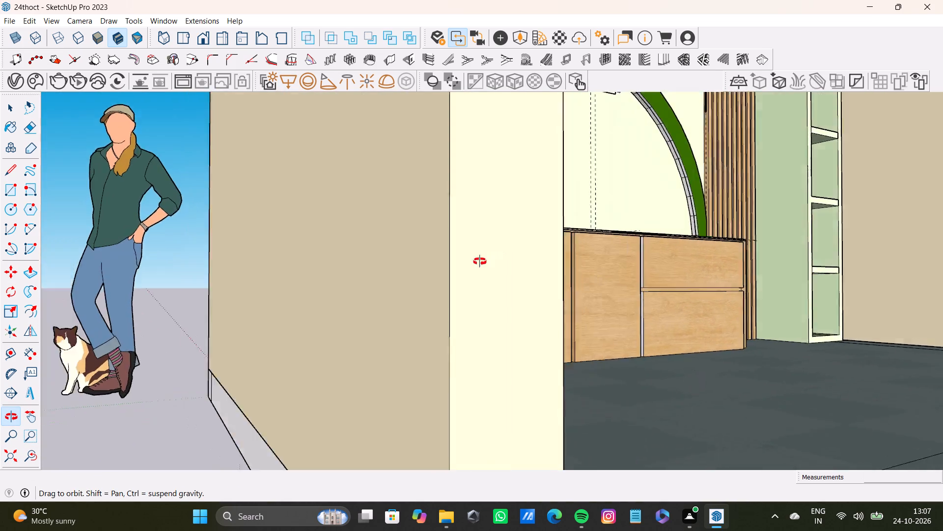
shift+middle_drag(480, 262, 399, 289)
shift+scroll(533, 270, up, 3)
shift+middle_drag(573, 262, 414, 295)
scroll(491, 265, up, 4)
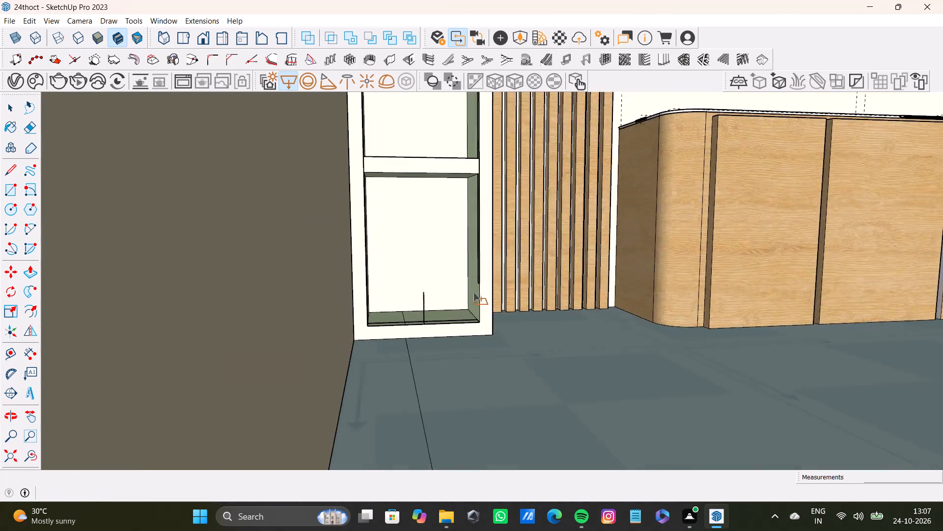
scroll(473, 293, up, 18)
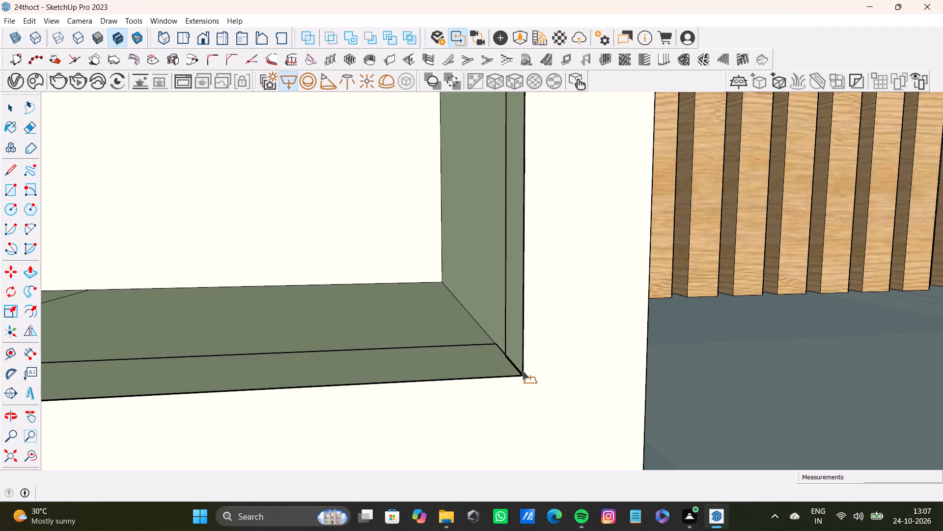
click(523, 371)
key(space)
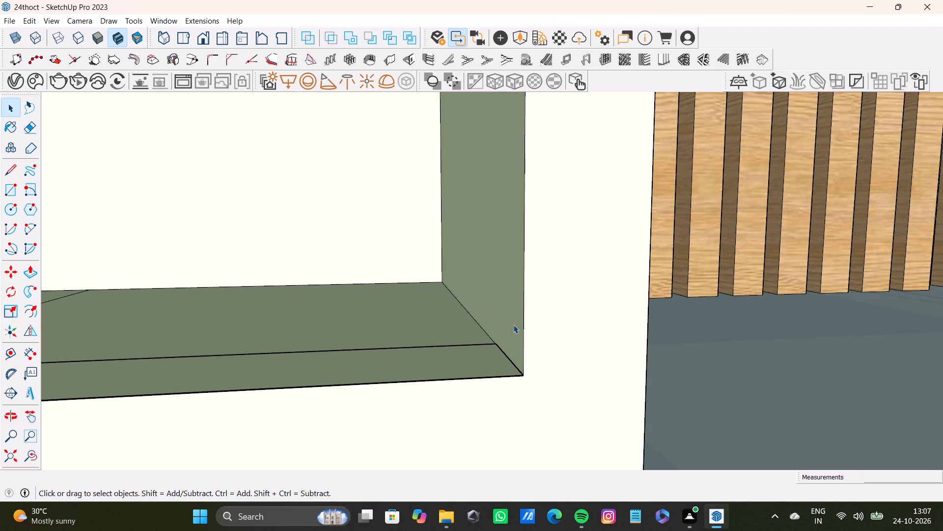
Draw a tall narrow V-Ray rectangle light on the left column's slat-side inside face, along its front edge, from the top niche's ceiling to the bottom niche's floor.
click(287, 83)
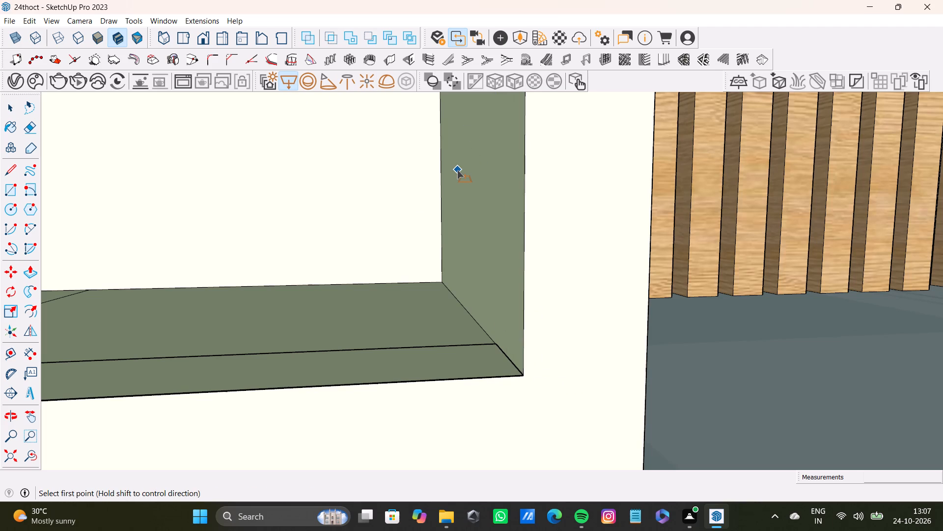
scroll(414, 171, down, 8)
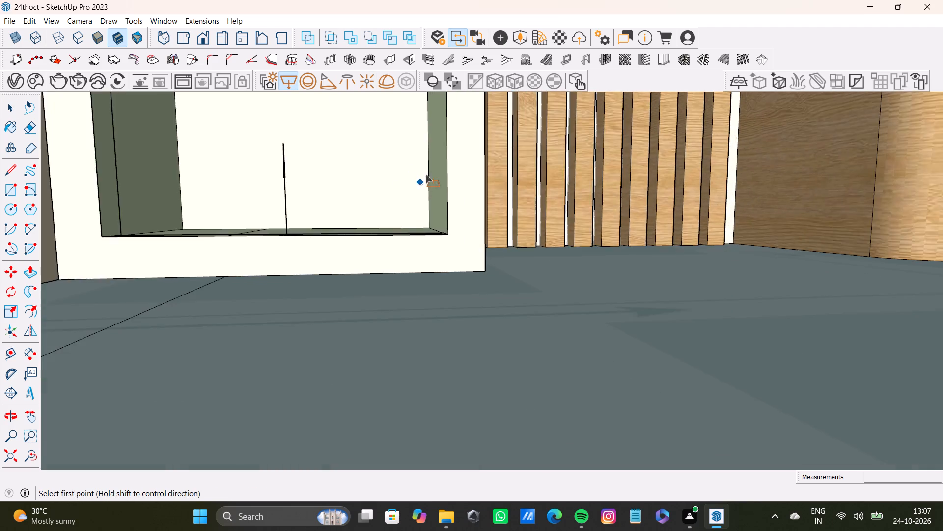
shift+middle_drag(431, 168, 468, 407)
scroll(406, 243, down, 9)
shift+middle_drag(437, 140, 444, 418)
scroll(406, 344, down, 4)
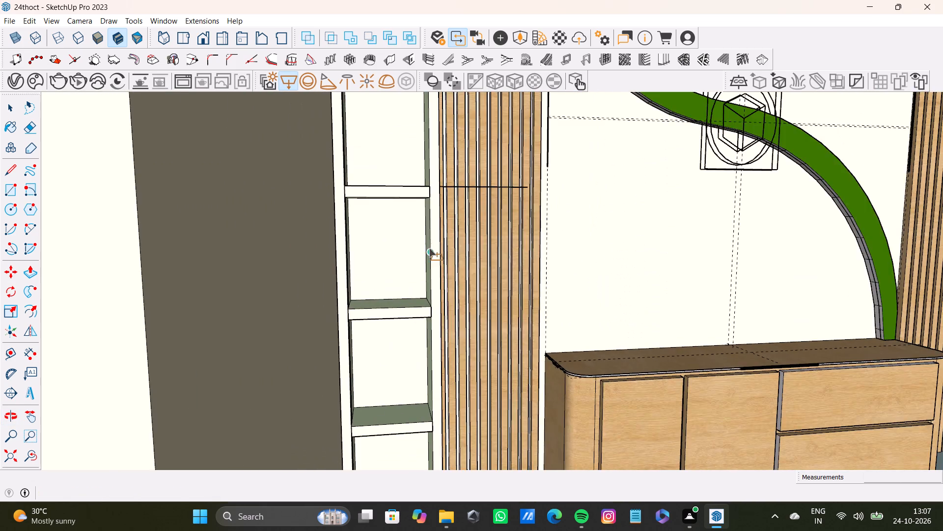
shift+middle_drag(429, 248, 430, 452)
shift+scroll(433, 425, down, 1)
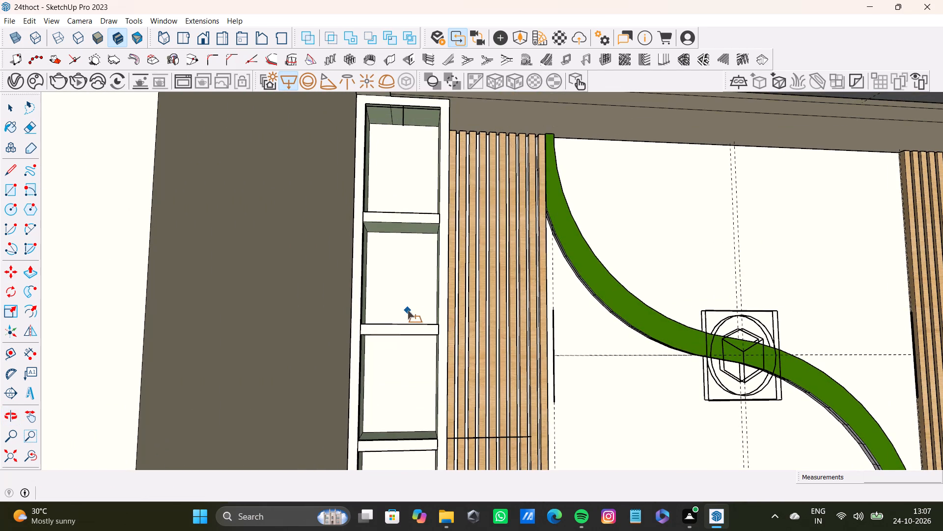
scroll(646, 157, up, 7)
shift+middle_drag(347, 168, 342, 196)
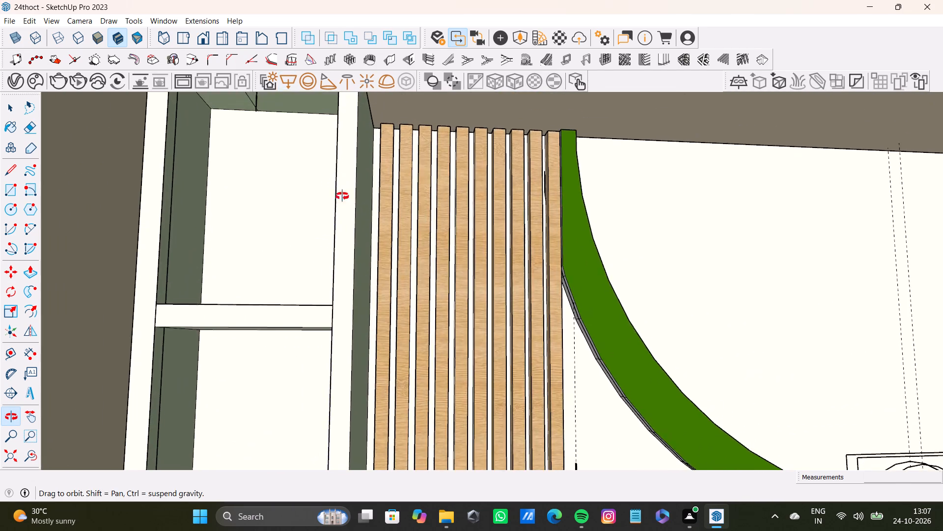
shift+middle_drag(342, 196, 495, 225)
click(31, 451)
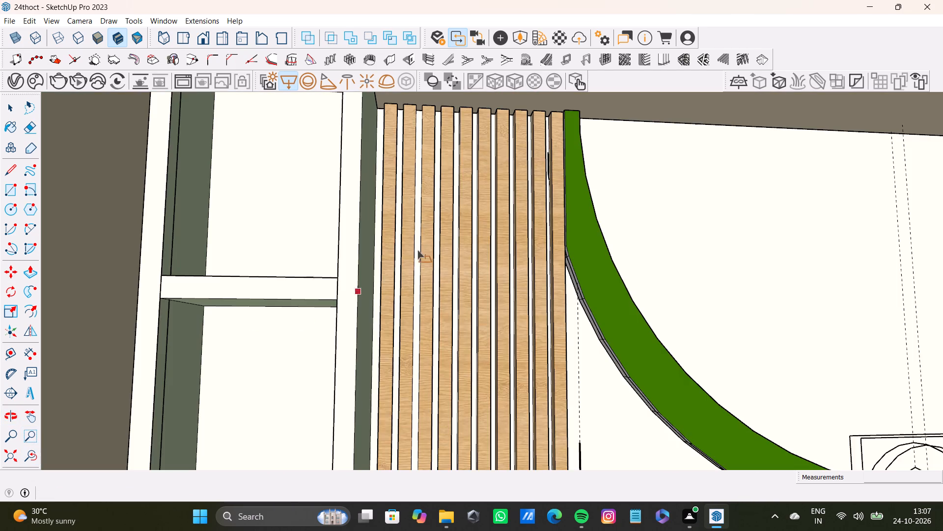
shift+middle_drag(427, 235, 508, 300)
scroll(378, 165, up, 11)
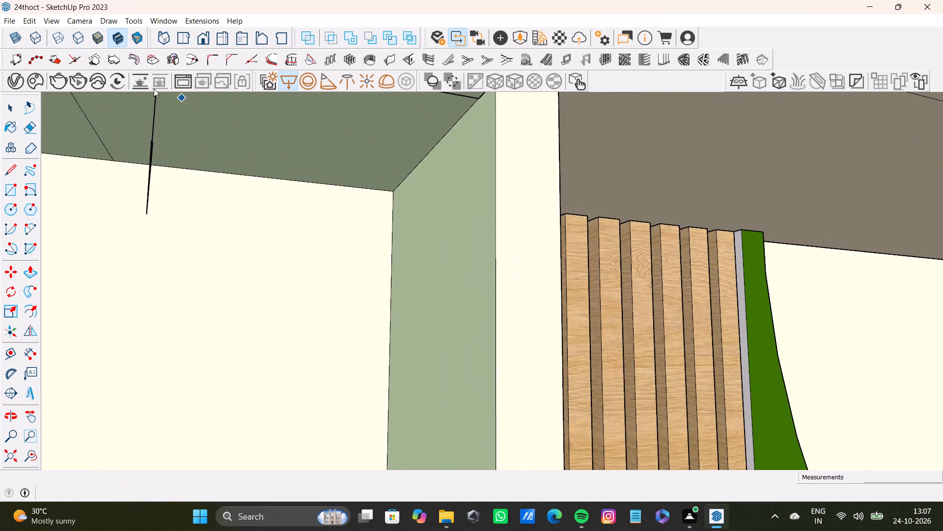
click(290, 80)
scroll(455, 98, up, 4)
middle_drag(488, 129, 504, 230)
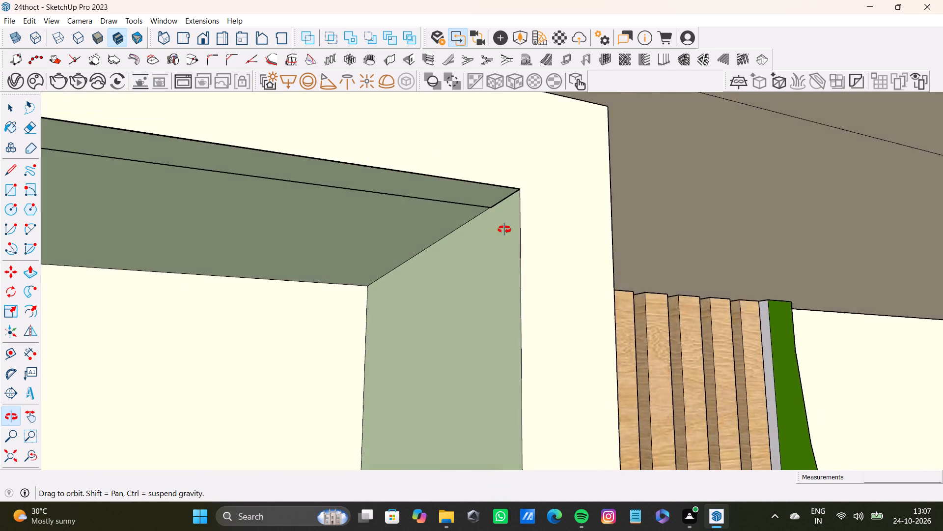
middle_drag(504, 230, 514, 224)
scroll(494, 215, up, 6)
click(494, 202)
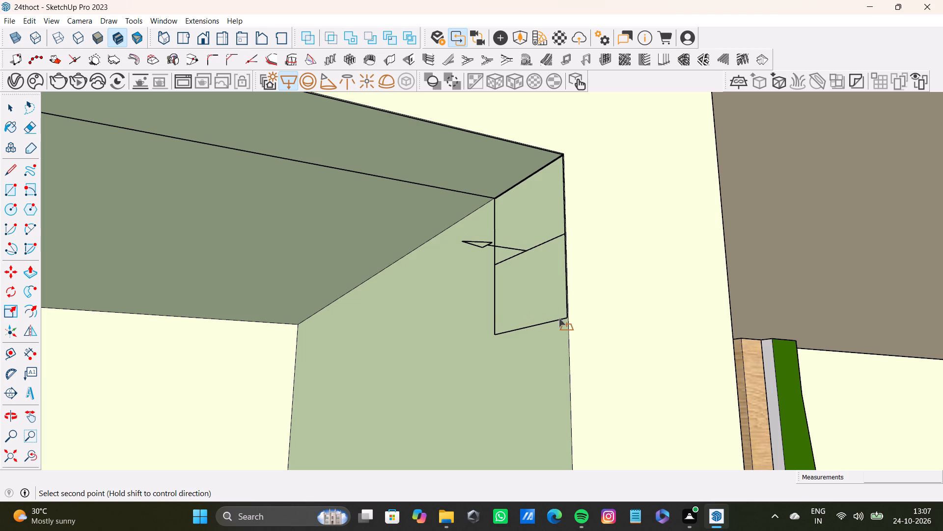
scroll(559, 318, down, 3)
shift+middle_drag(548, 369, 533, 228)
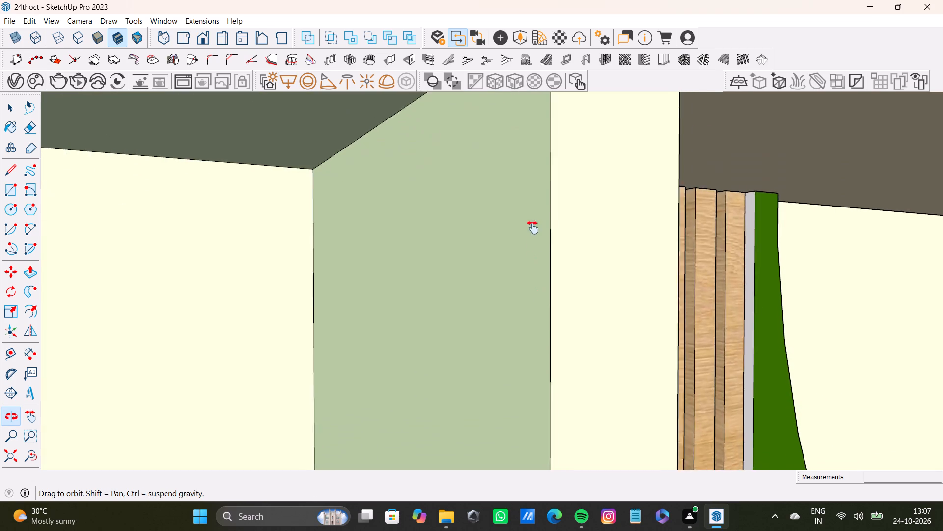
shift+middle_drag(533, 228, 528, 182)
scroll(524, 298, down, 4)
shift+middle_drag(533, 380, 514, 209)
scroll(553, 361, down, 4)
scroll(671, 291, down, 2)
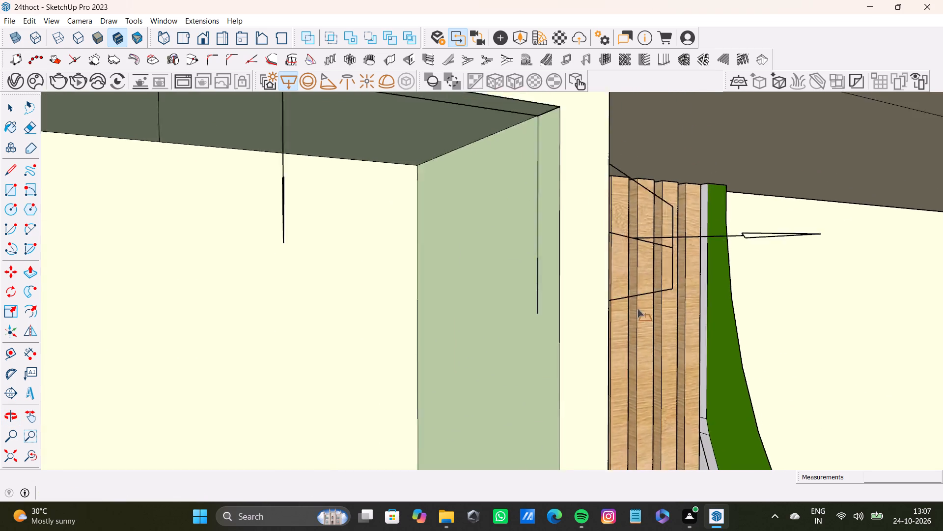
scroll(638, 309, down, 5)
click(32, 454)
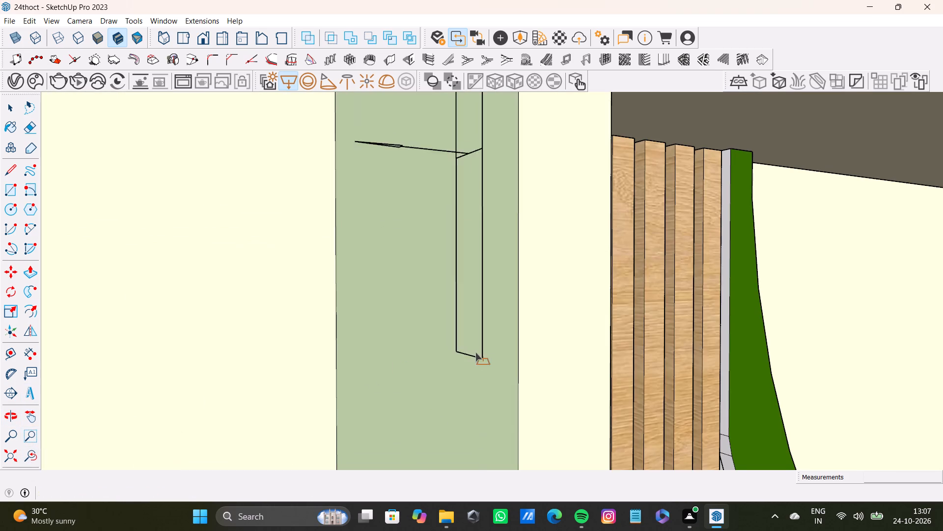
shift+middle_drag(502, 414, 479, 180)
shift+middle_drag(509, 368, 484, 113)
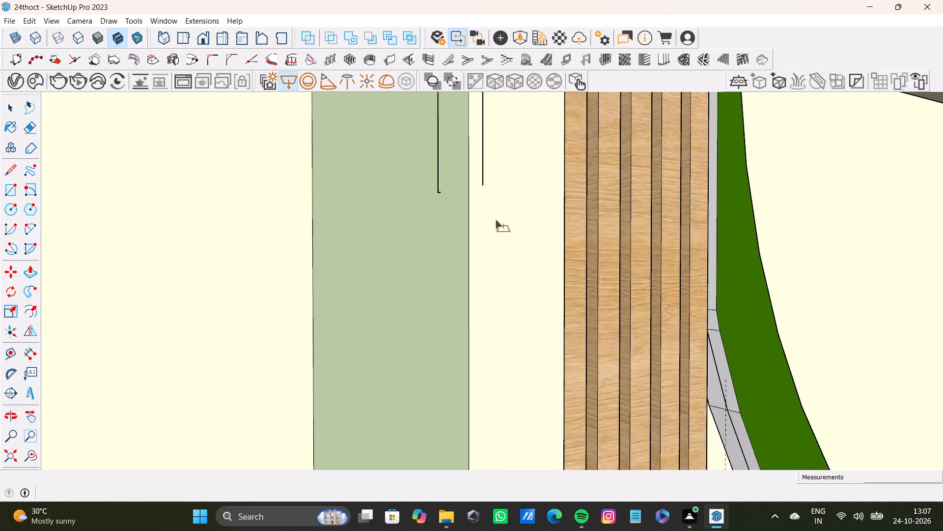
scroll(510, 368, down, 1)
shift+middle_drag(488, 394, 501, 191)
scroll(524, 332, down, 2)
scroll(477, 392, down, 1)
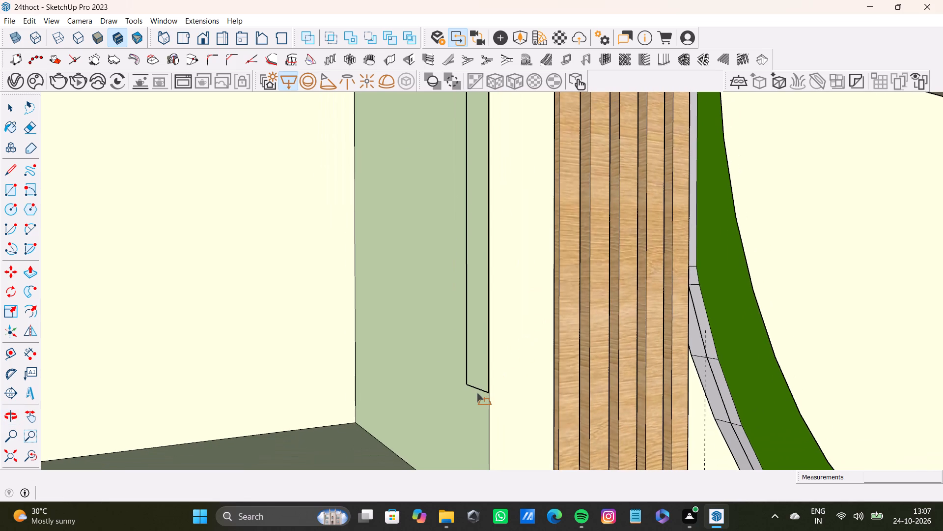
shift+middle_drag(477, 390, 463, 190)
scroll(510, 390, down, 1)
shift+middle_drag(490, 425, 477, 210)
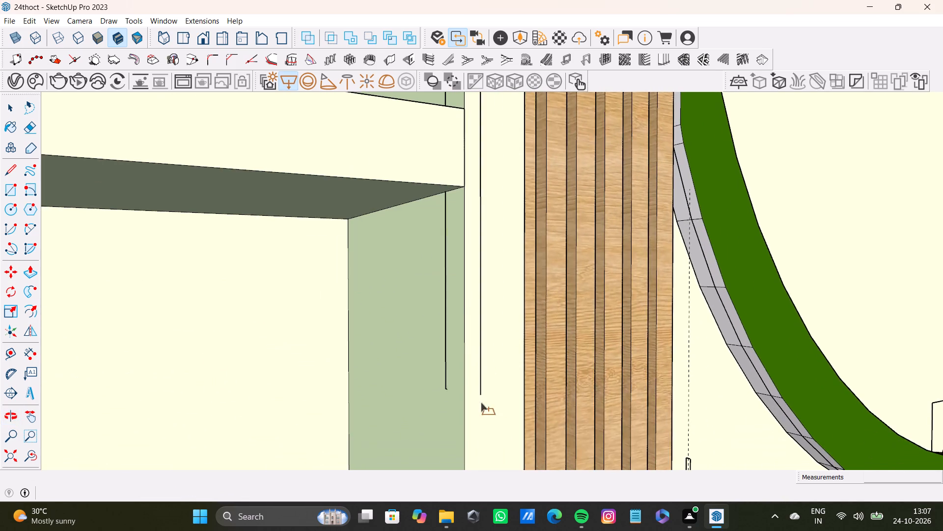
middle_drag(481, 403, 448, 208)
shift+middle_drag(409, 376, 434, 222)
middle_drag(458, 413, 466, 250)
middle_drag(444, 350, 456, 174)
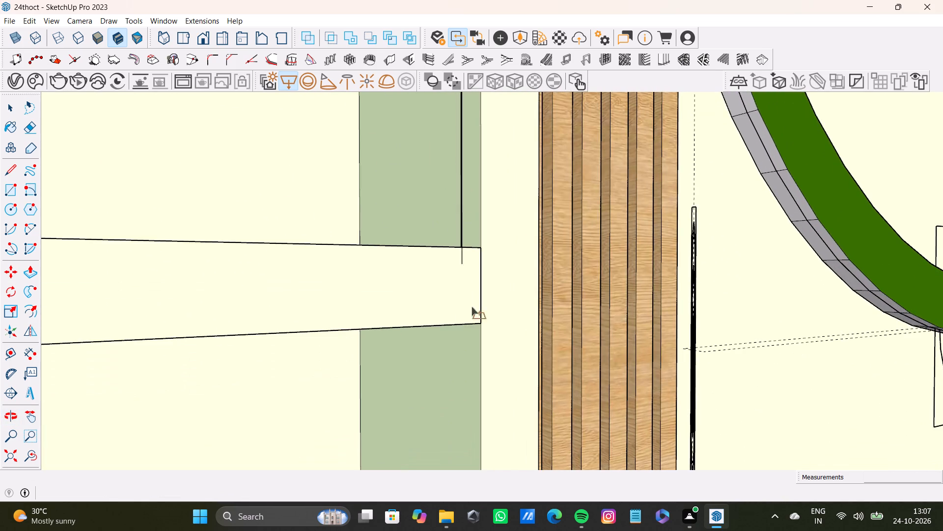
shift+middle_drag(474, 361, 505, 147)
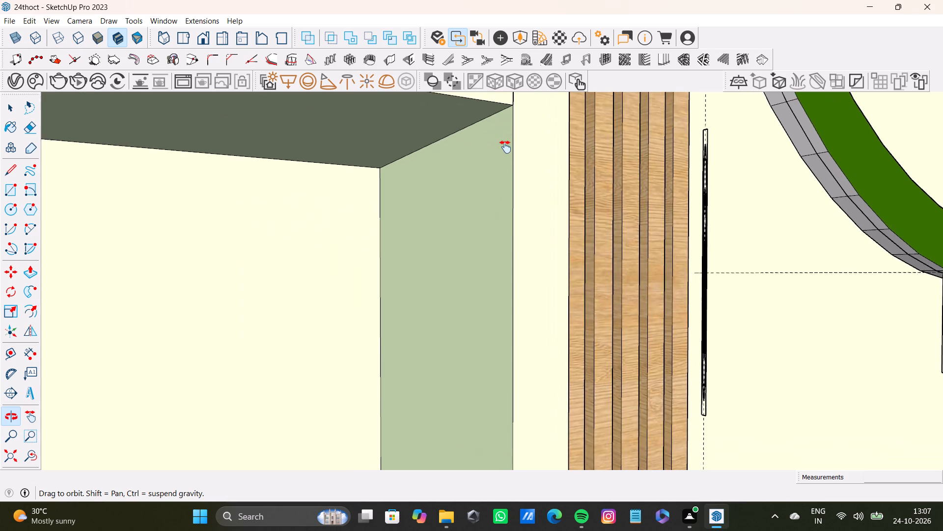
shift+middle_drag(505, 147, 524, 55)
scroll(480, 258, down, 3)
shift+middle_drag(491, 312, 501, 170)
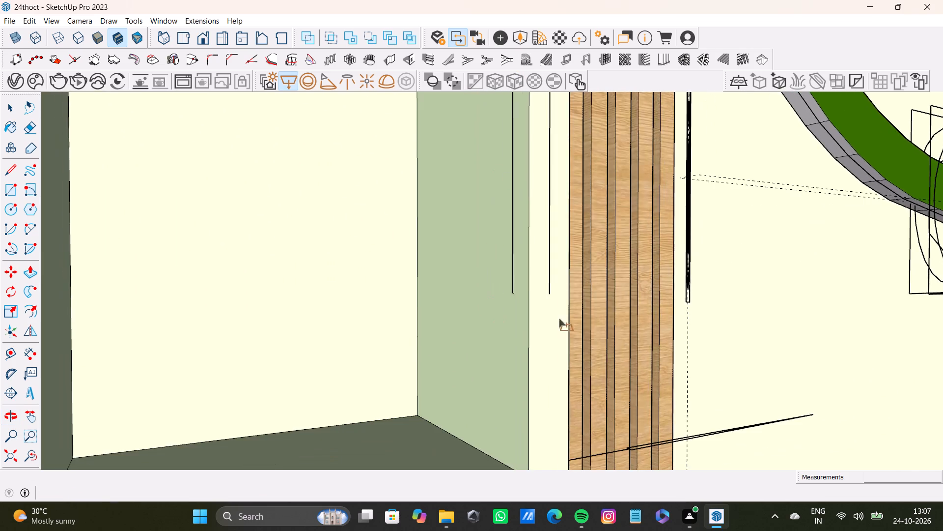
scroll(557, 334, down, 1)
shift+middle_drag(544, 361, 514, 137)
middle_drag(523, 360, 487, 135)
middle_drag(458, 319, 479, 196)
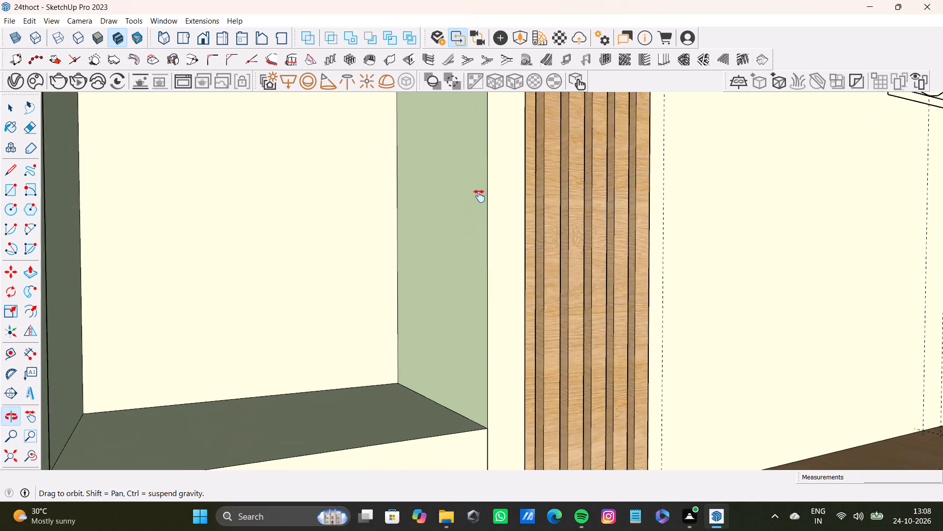
middle_drag(479, 196, 492, 166)
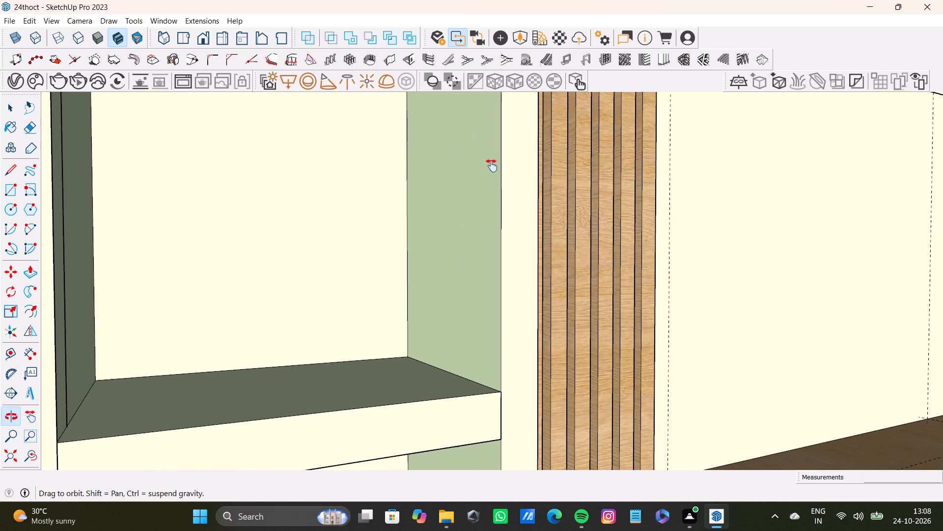
middle_drag(492, 166, 486, 183)
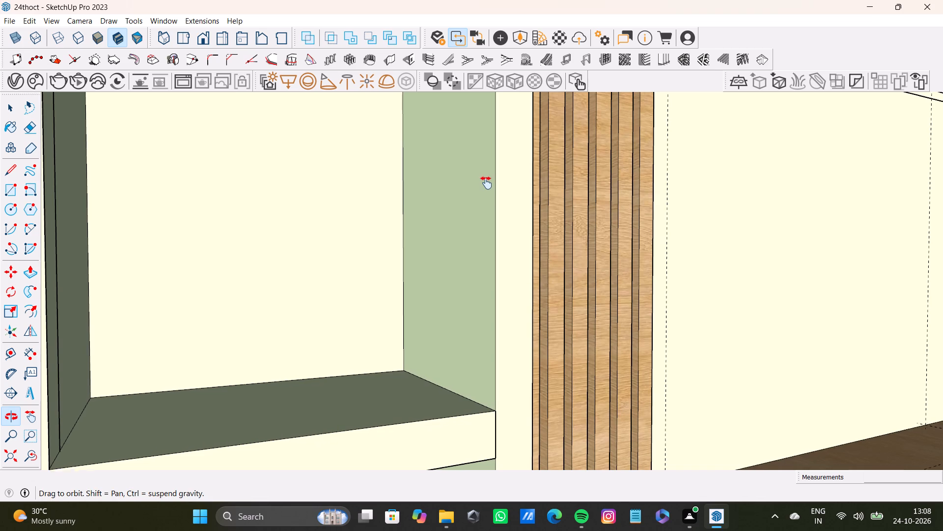
middle_drag(486, 183, 486, 183)
shift+middle_click(486, 183)
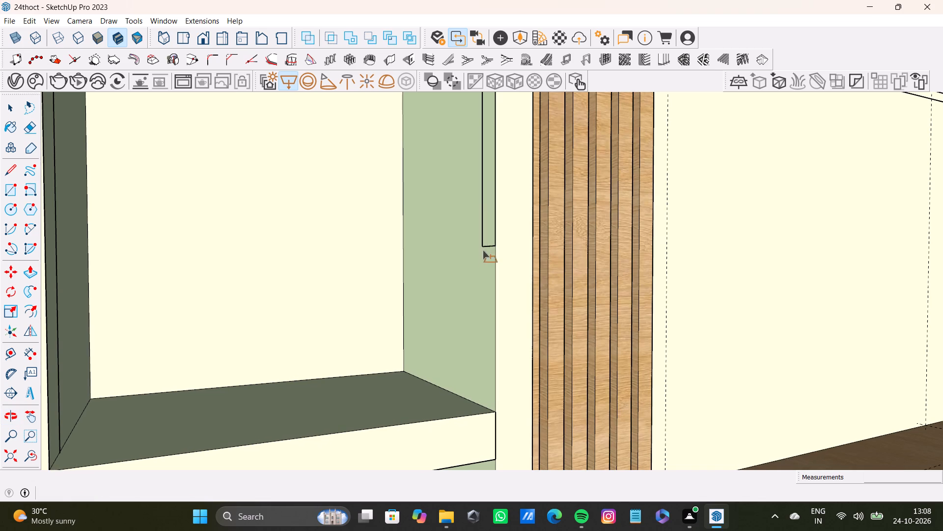
scroll(483, 260, down, 2)
shift+middle_drag(474, 293, 478, 206)
shift+middle_drag(504, 422, 507, 237)
middle_drag(515, 461, 487, 288)
scroll(453, 400, up, 3)
shift+middle_drag(454, 389, 466, 271)
shift+scroll(464, 277, up, 3)
middle_drag(474, 415, 490, 267)
scroll(495, 373, up, 3)
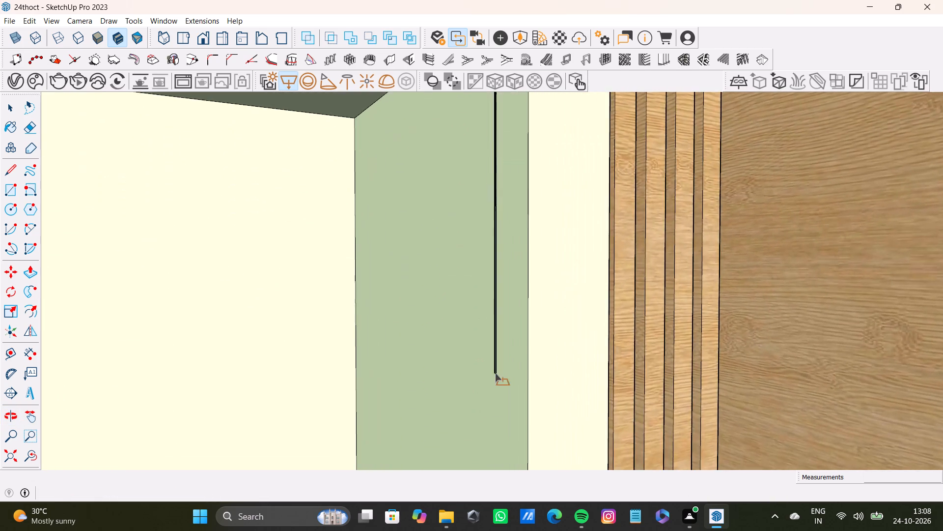
scroll(495, 373, up, 1)
middle_drag(501, 389, 493, 265)
shift+middle_drag(516, 410, 528, 409)
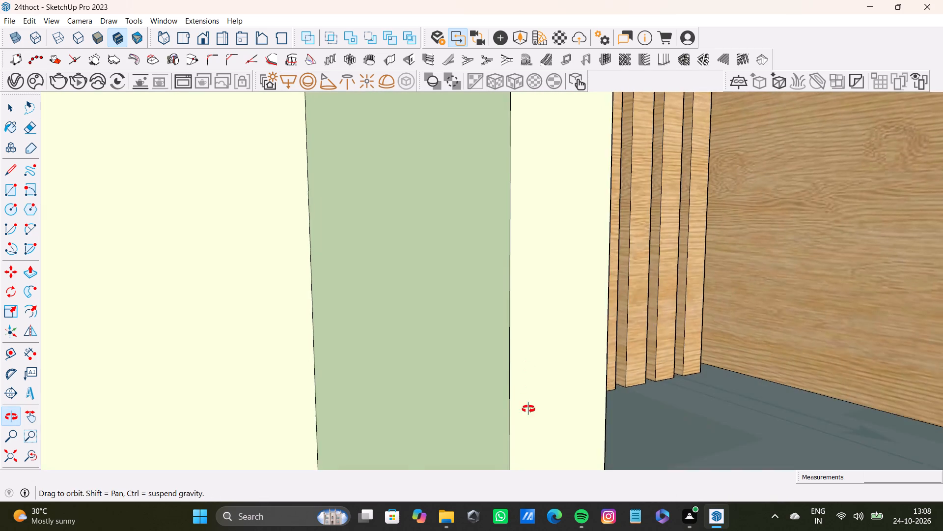
shift+middle_drag(528, 409, 604, 284)
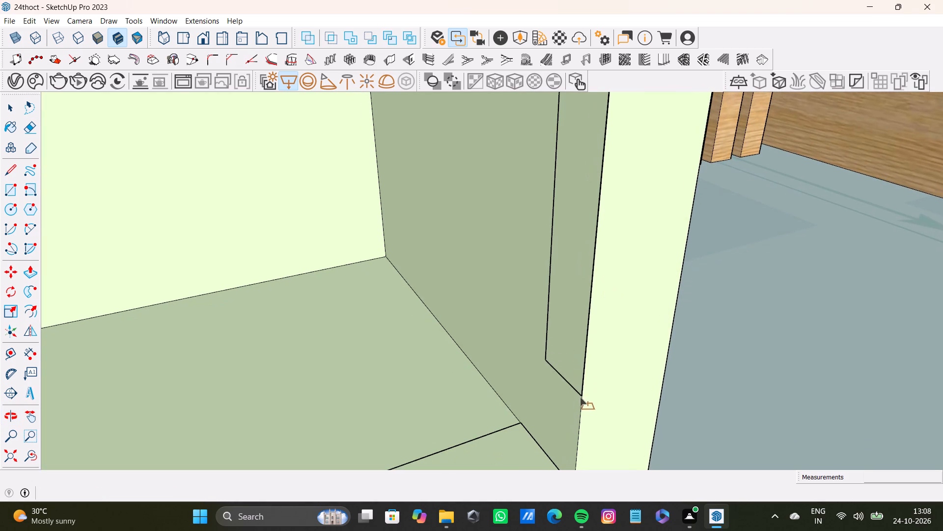
shift+middle_drag(561, 437, 560, 339)
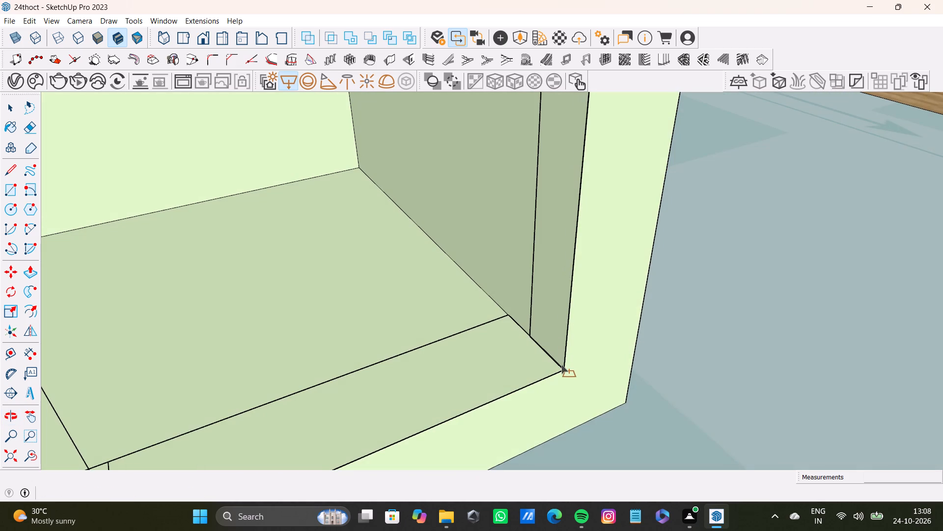
click(562, 368)
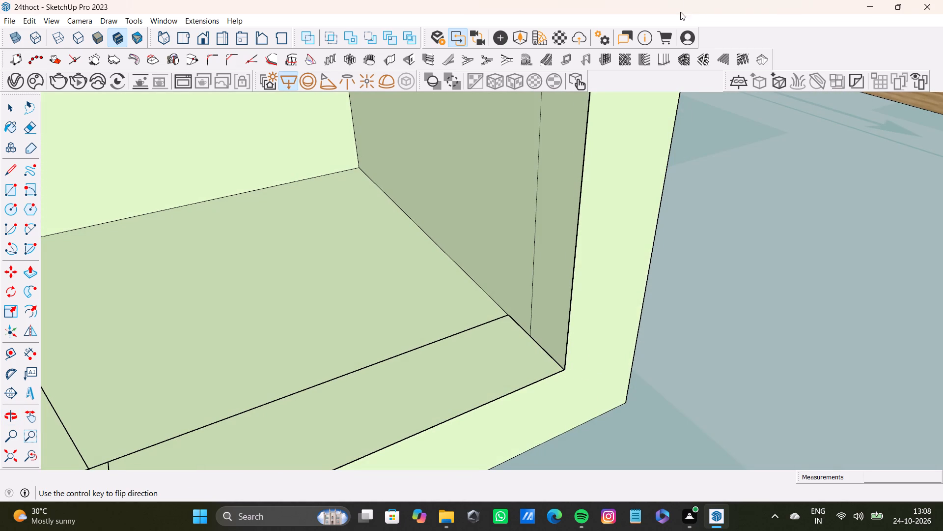
scroll(680, 152, down, 4)
middle_drag(644, 188, 667, 189)
middle_drag(668, 214, 653, 194)
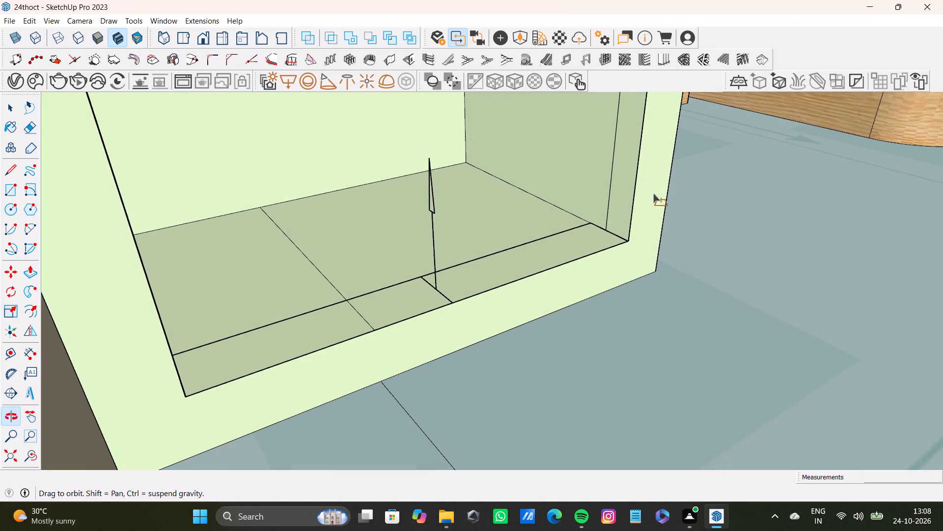
middle_drag(653, 194, 660, 195)
click(609, 205)
scroll(630, 197, down, 4)
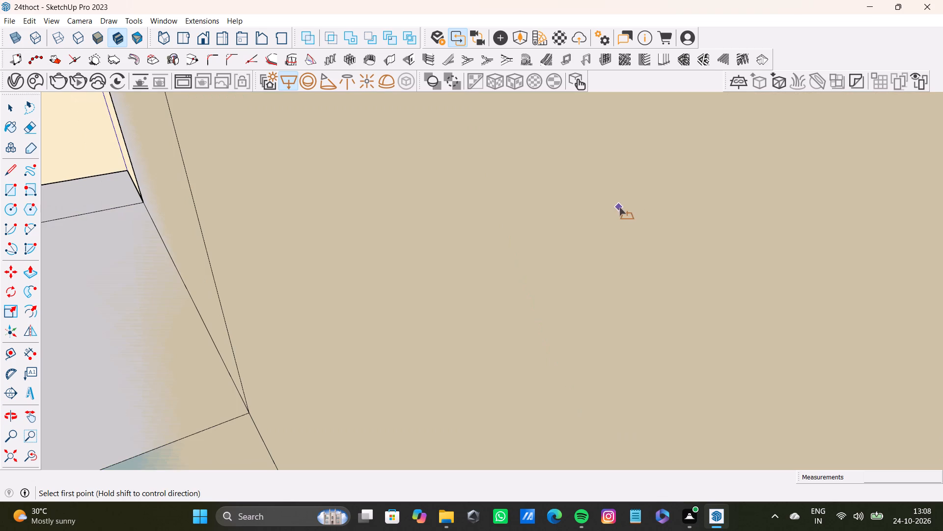
key(space)
Delete the tall narrow V-Ray rectangle light on the left column's slat-side inside face.
click(25, 458)
click(4, 454)
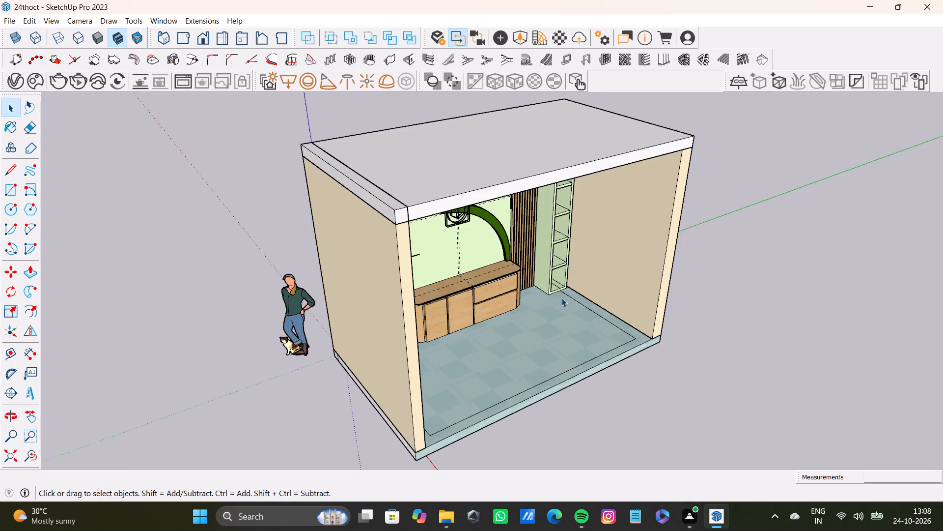
middle_drag(606, 284, 490, 259)
scroll(383, 214, up, 19)
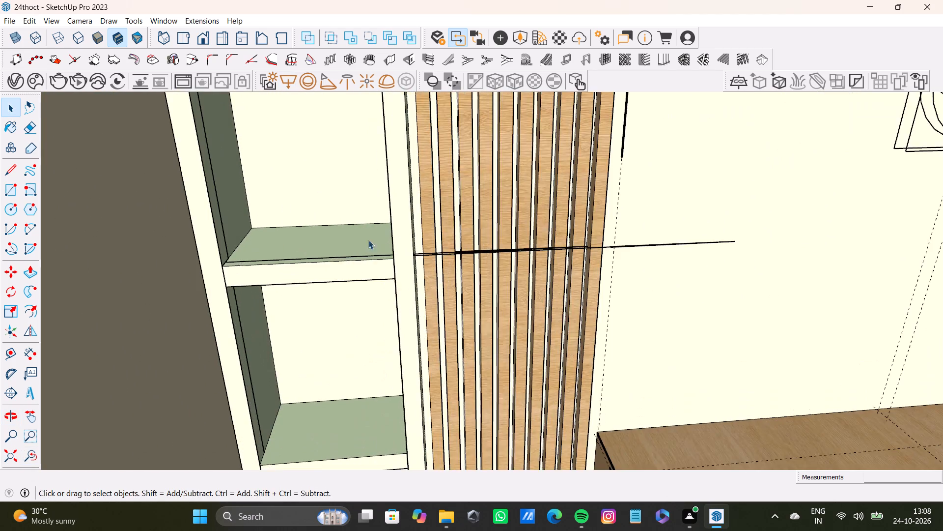
middle_drag(369, 239, 452, 232)
scroll(434, 242, up, 2)
middle_drag(425, 230, 343, 209)
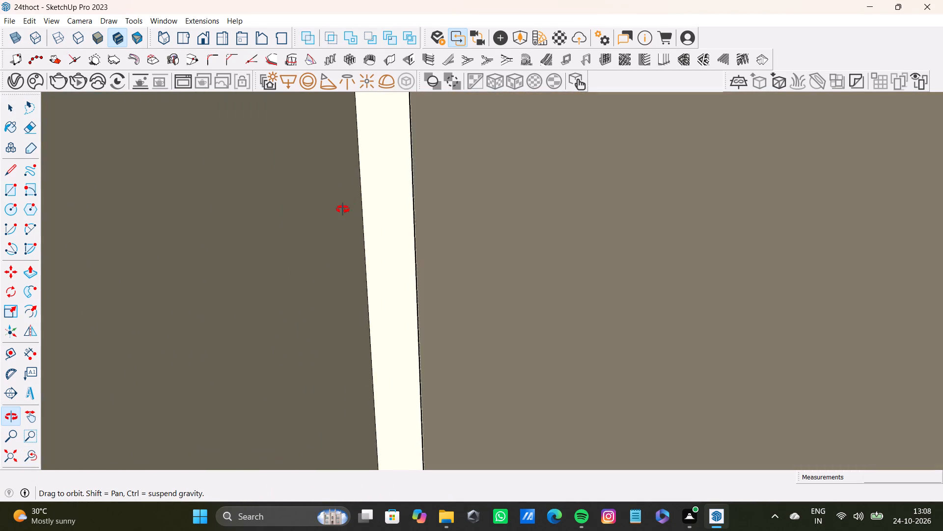
middle_drag(343, 209, 291, 212)
scroll(747, 312, up, 9)
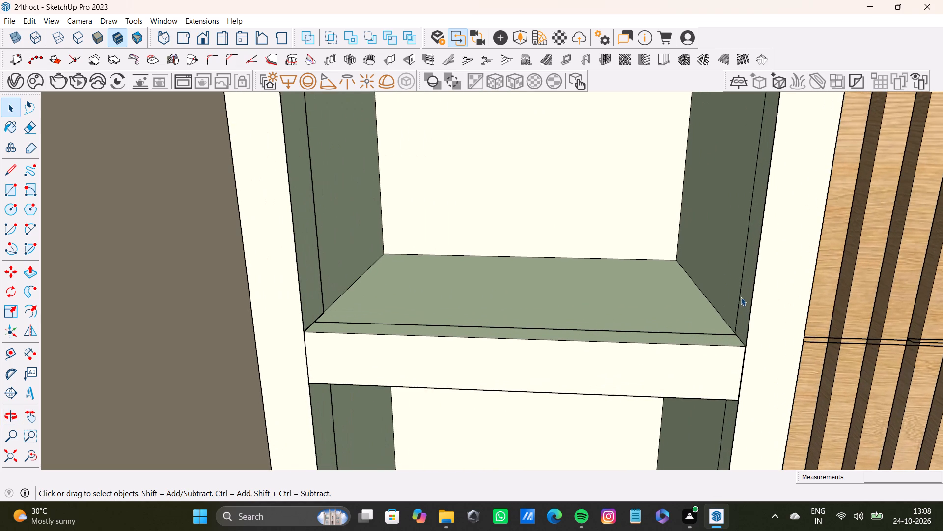
click(741, 299)
click(741, 305)
click(739, 308)
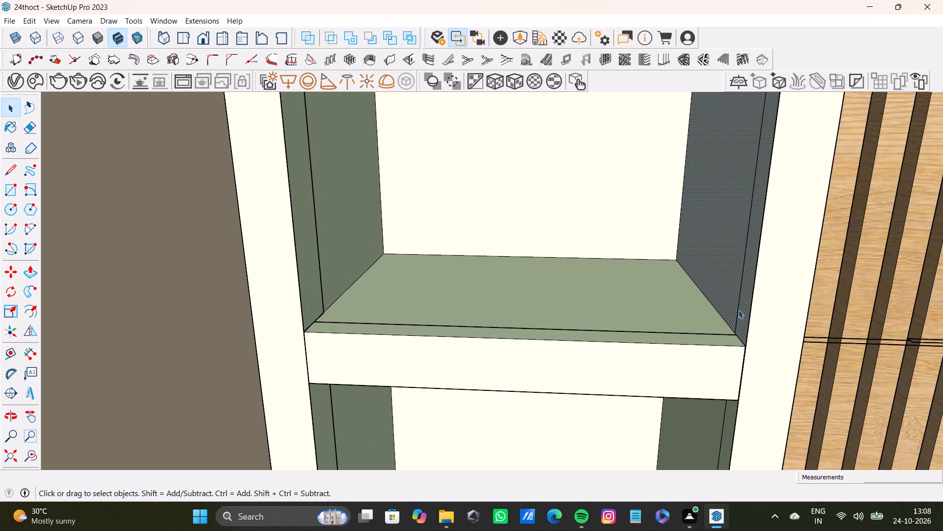
drag(738, 310, 738, 317)
click(735, 324)
click(737, 326)
double_click(736, 323)
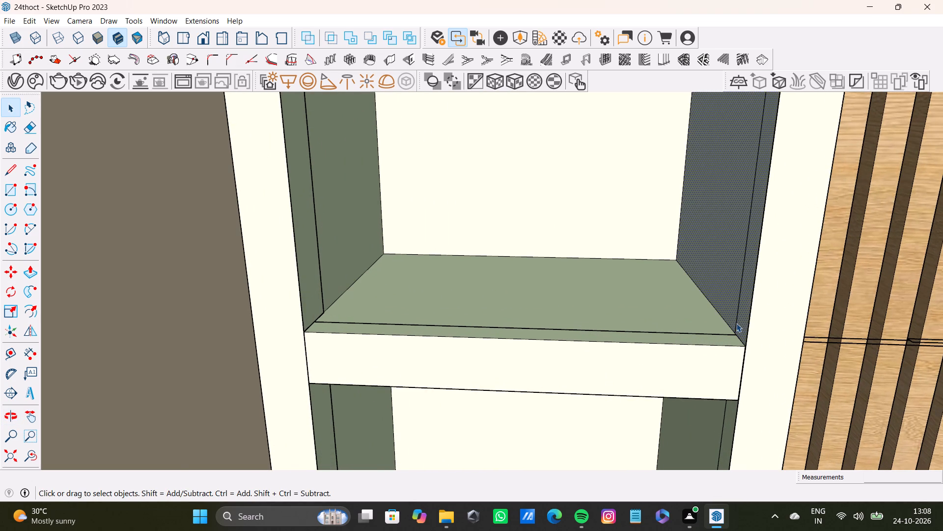
scroll(736, 320, up, 9)
click(735, 320)
click(736, 324)
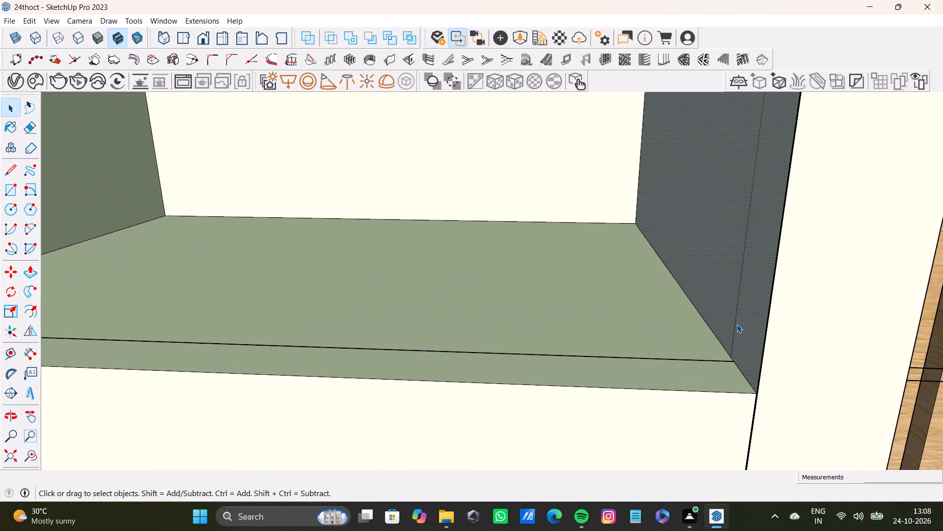
click(737, 321)
double_click(737, 320)
scroll(755, 347, up, 5)
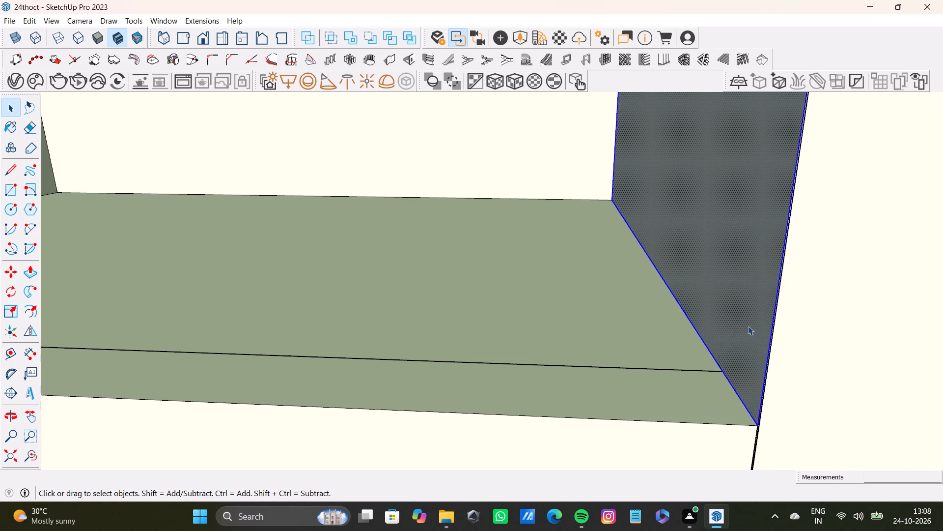
scroll(748, 326, up, 3)
middle_drag(748, 326, 791, 313)
scroll(727, 330, down, 18)
scroll(729, 383, up, 2)
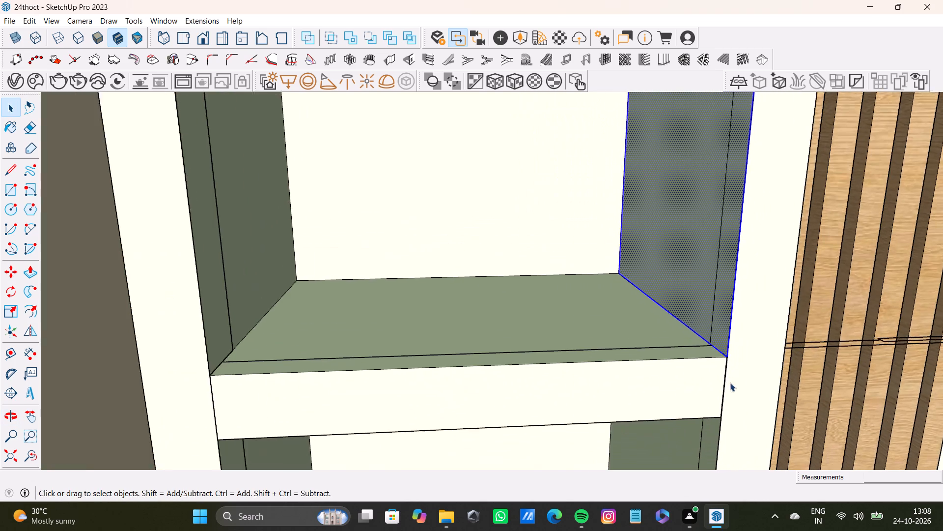
scroll(730, 383, up, 2)
click(858, 329)
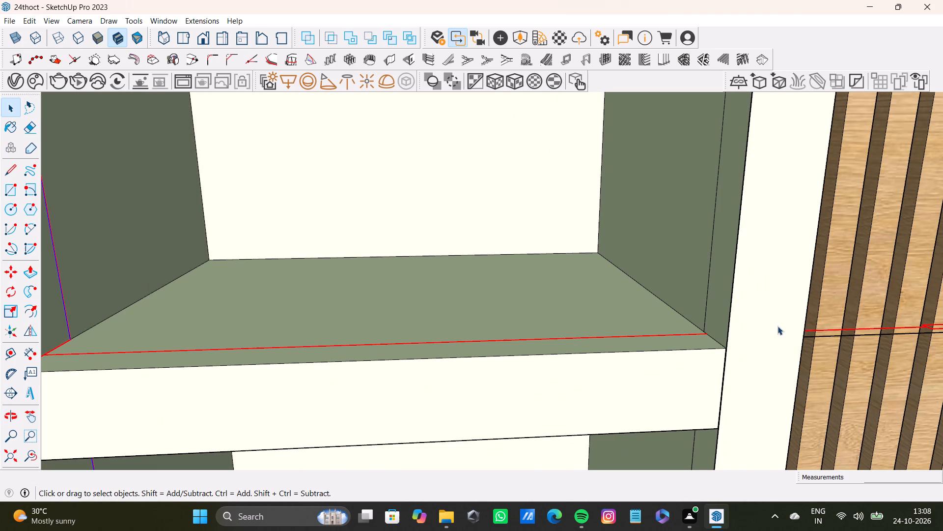
click(825, 337)
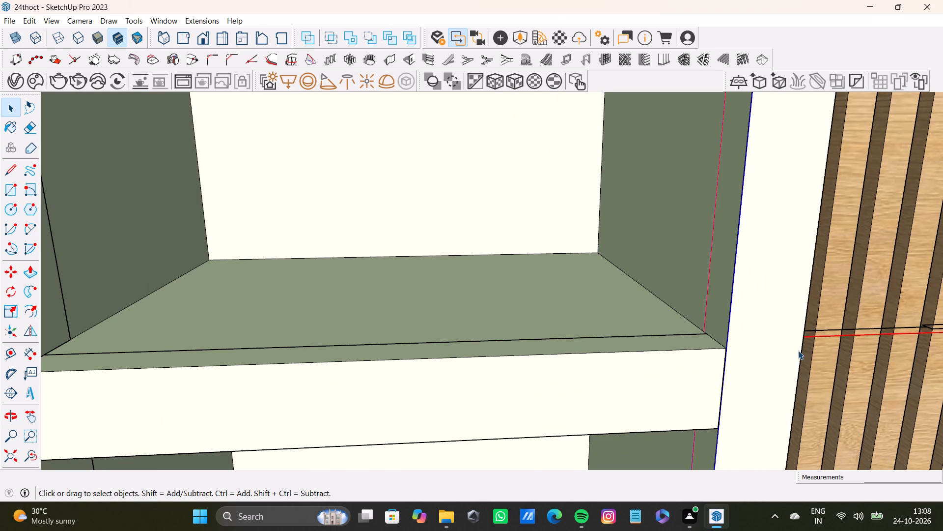
key(Delete)
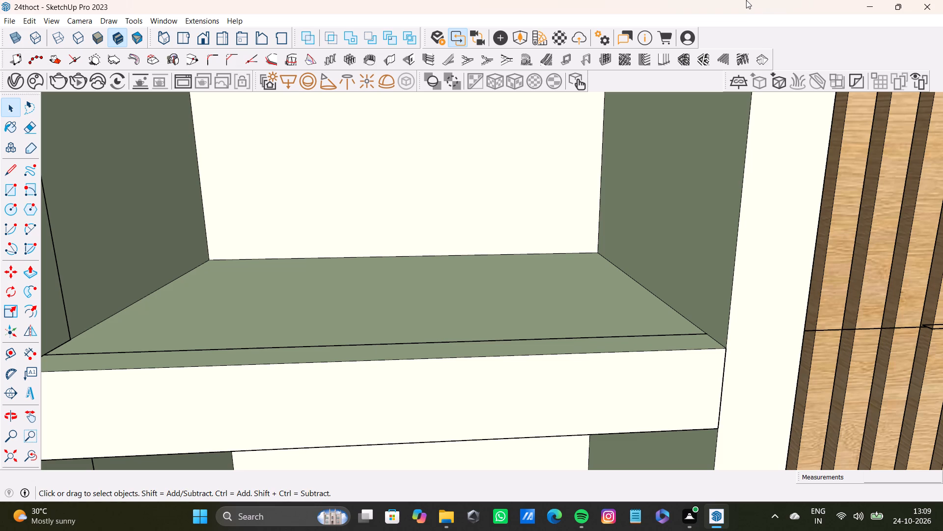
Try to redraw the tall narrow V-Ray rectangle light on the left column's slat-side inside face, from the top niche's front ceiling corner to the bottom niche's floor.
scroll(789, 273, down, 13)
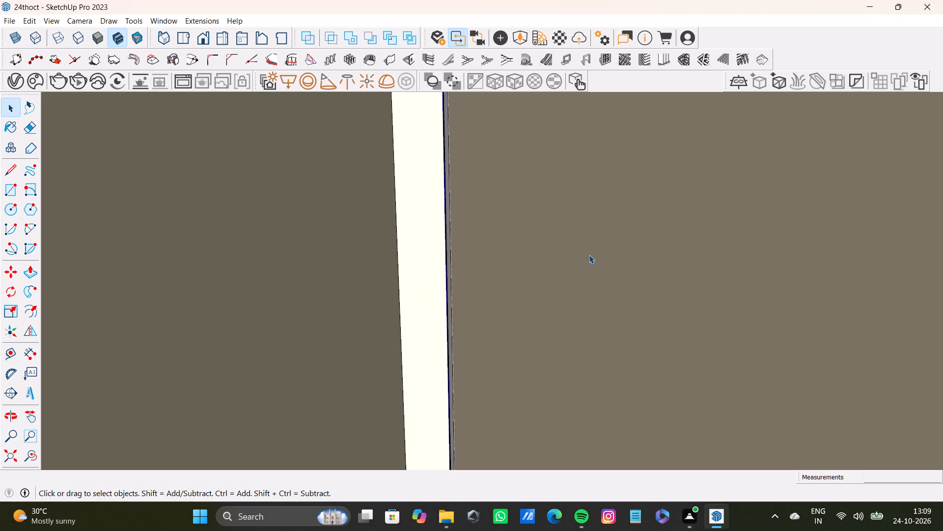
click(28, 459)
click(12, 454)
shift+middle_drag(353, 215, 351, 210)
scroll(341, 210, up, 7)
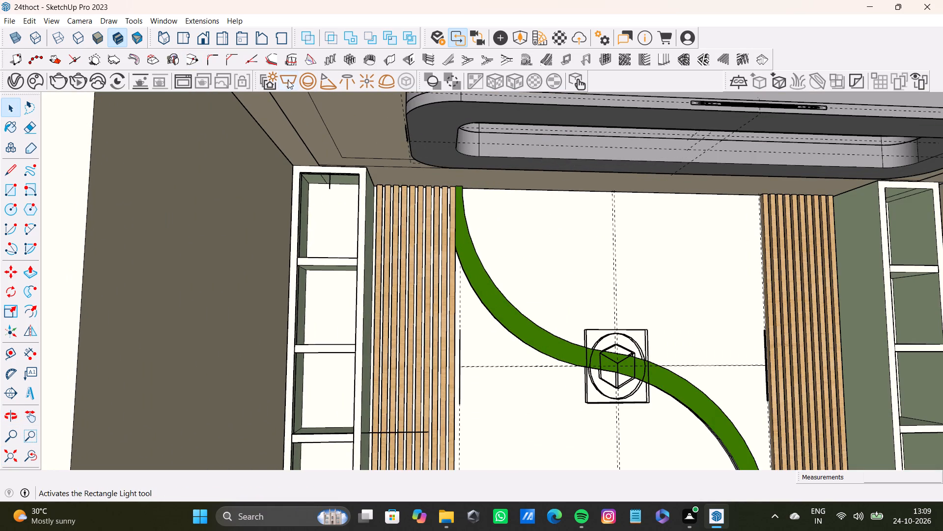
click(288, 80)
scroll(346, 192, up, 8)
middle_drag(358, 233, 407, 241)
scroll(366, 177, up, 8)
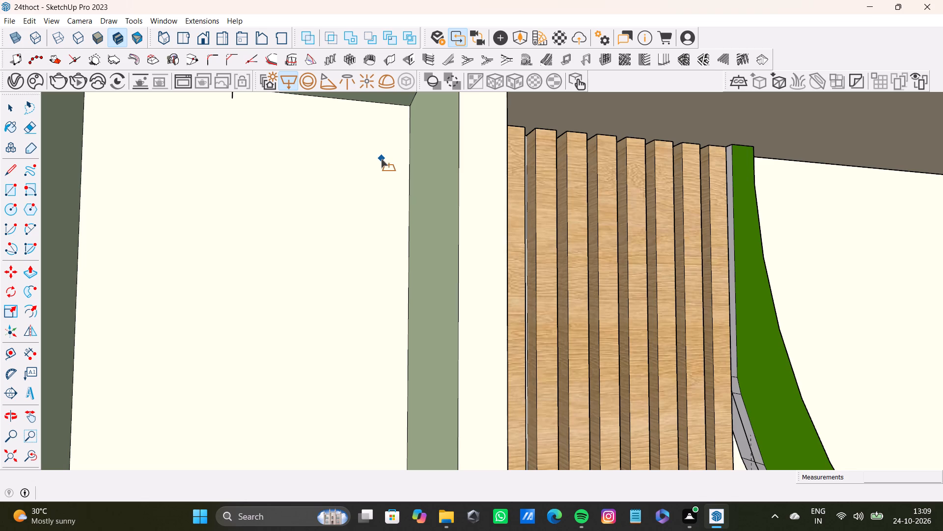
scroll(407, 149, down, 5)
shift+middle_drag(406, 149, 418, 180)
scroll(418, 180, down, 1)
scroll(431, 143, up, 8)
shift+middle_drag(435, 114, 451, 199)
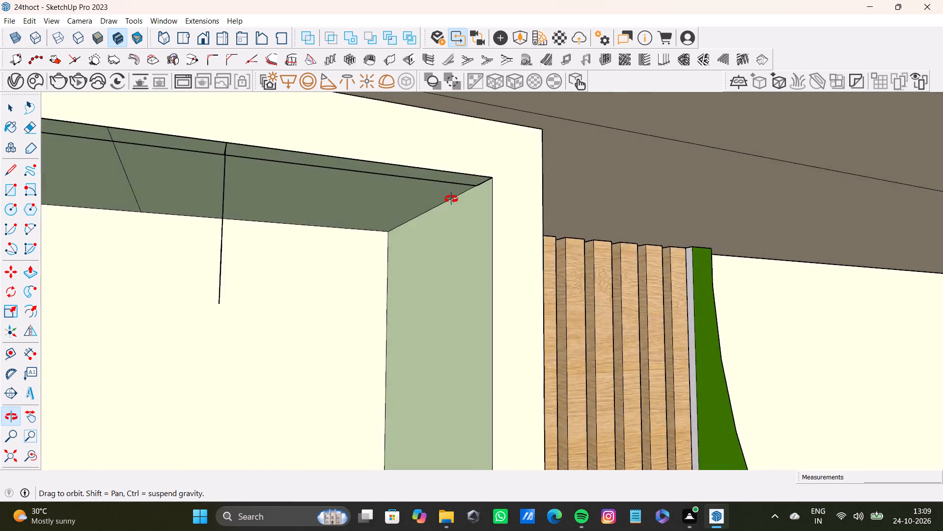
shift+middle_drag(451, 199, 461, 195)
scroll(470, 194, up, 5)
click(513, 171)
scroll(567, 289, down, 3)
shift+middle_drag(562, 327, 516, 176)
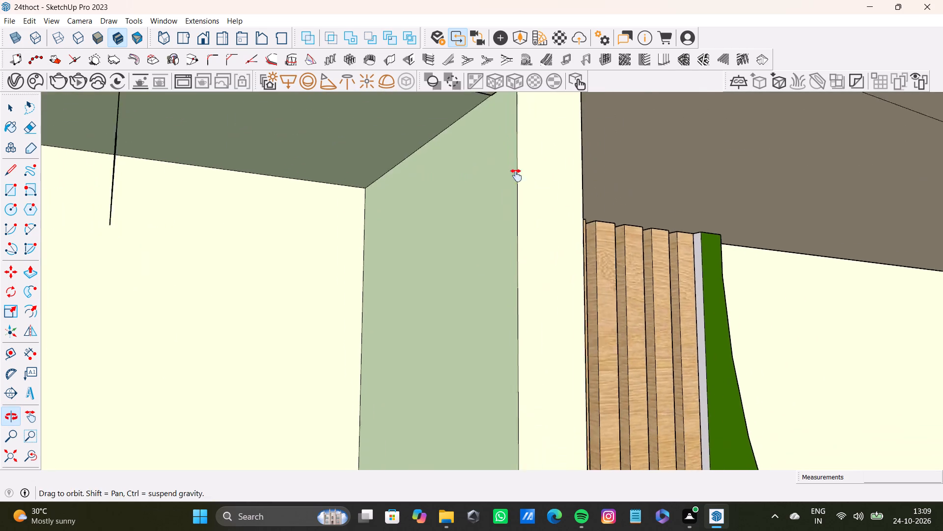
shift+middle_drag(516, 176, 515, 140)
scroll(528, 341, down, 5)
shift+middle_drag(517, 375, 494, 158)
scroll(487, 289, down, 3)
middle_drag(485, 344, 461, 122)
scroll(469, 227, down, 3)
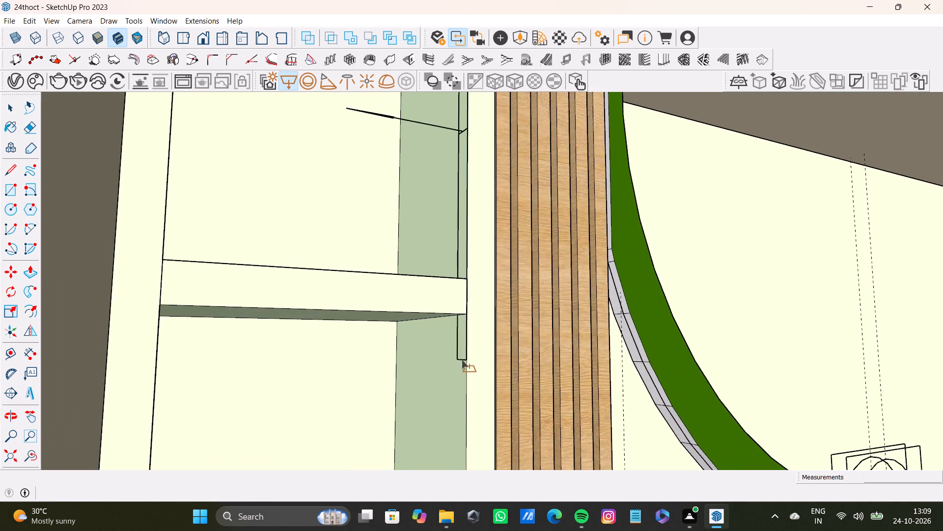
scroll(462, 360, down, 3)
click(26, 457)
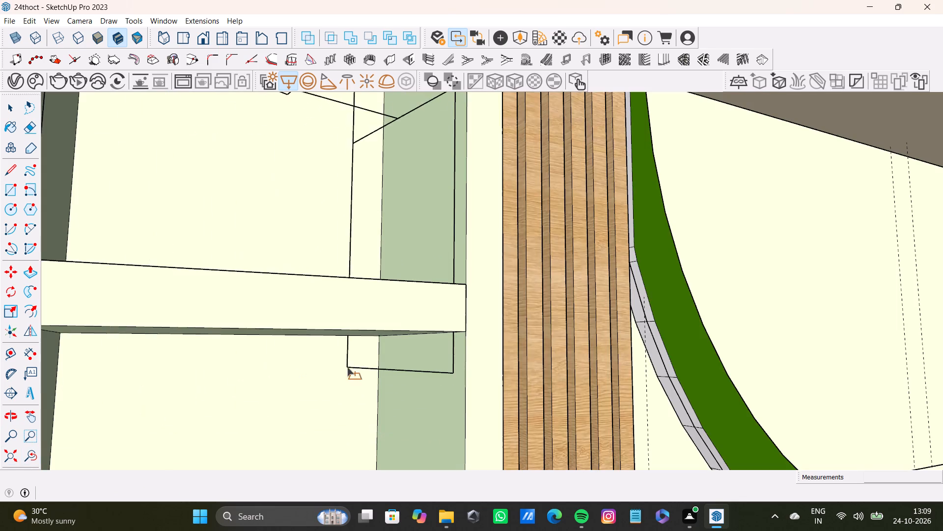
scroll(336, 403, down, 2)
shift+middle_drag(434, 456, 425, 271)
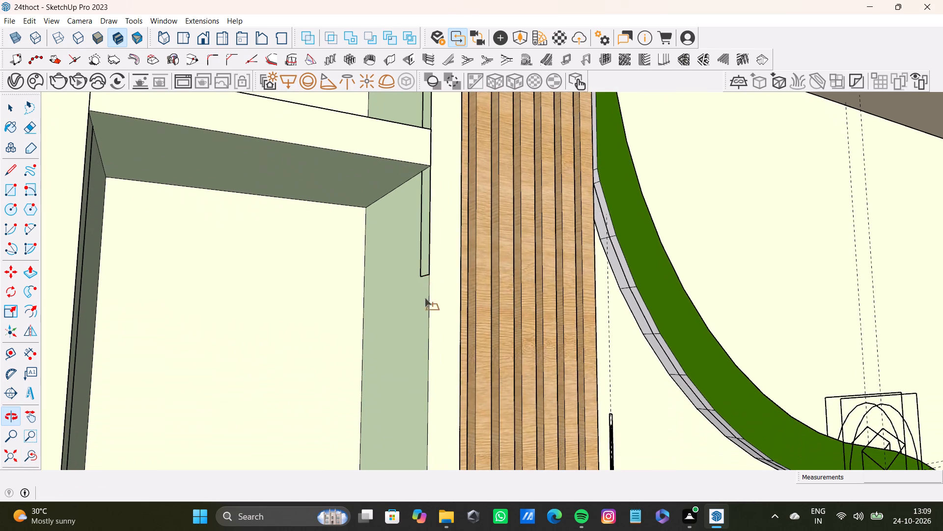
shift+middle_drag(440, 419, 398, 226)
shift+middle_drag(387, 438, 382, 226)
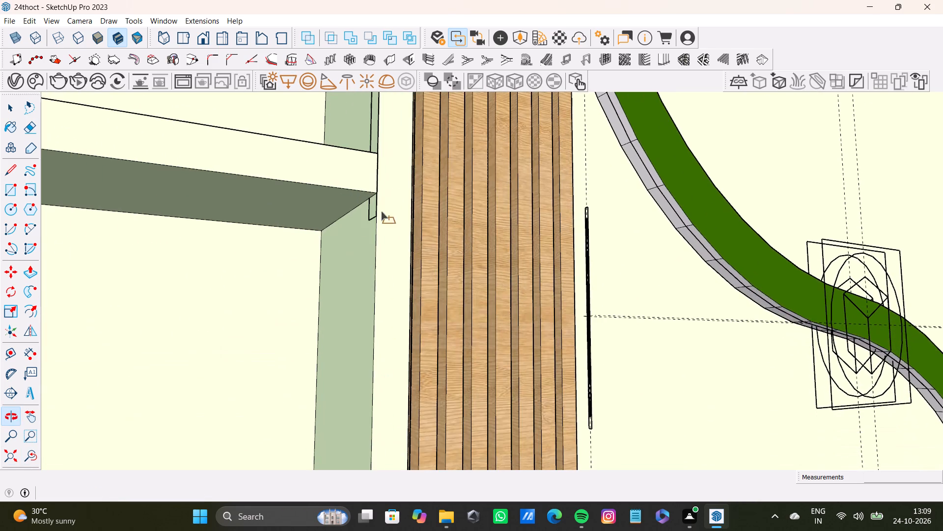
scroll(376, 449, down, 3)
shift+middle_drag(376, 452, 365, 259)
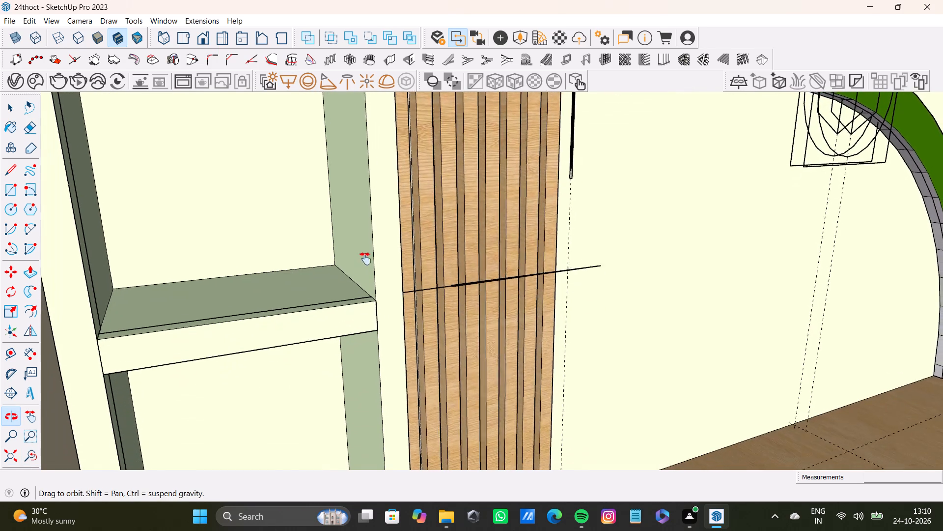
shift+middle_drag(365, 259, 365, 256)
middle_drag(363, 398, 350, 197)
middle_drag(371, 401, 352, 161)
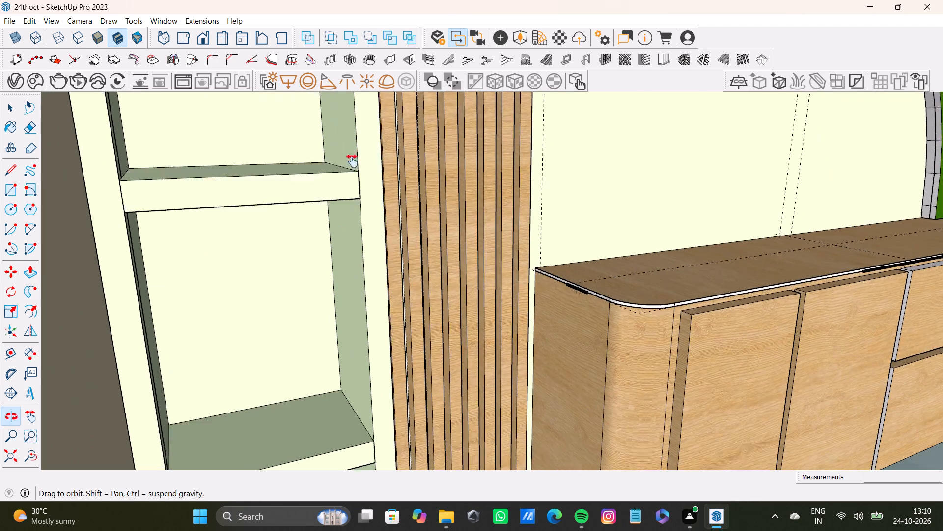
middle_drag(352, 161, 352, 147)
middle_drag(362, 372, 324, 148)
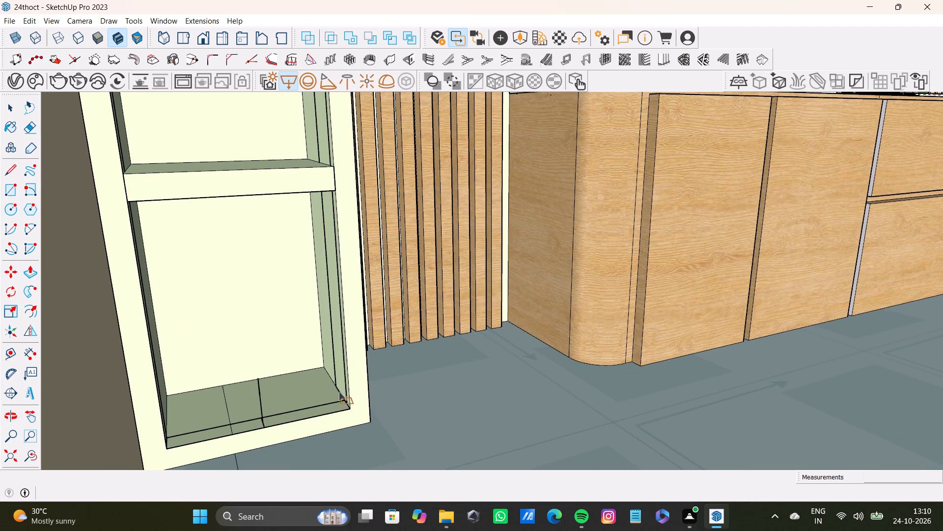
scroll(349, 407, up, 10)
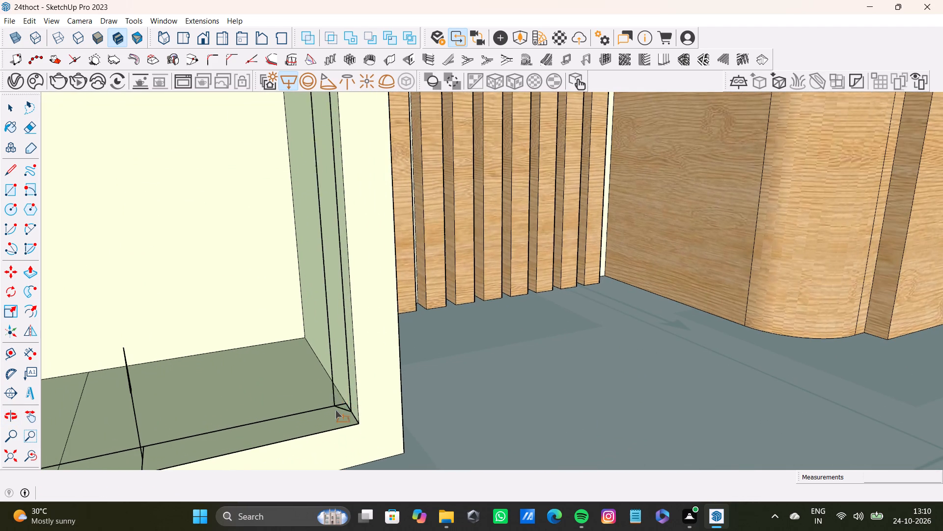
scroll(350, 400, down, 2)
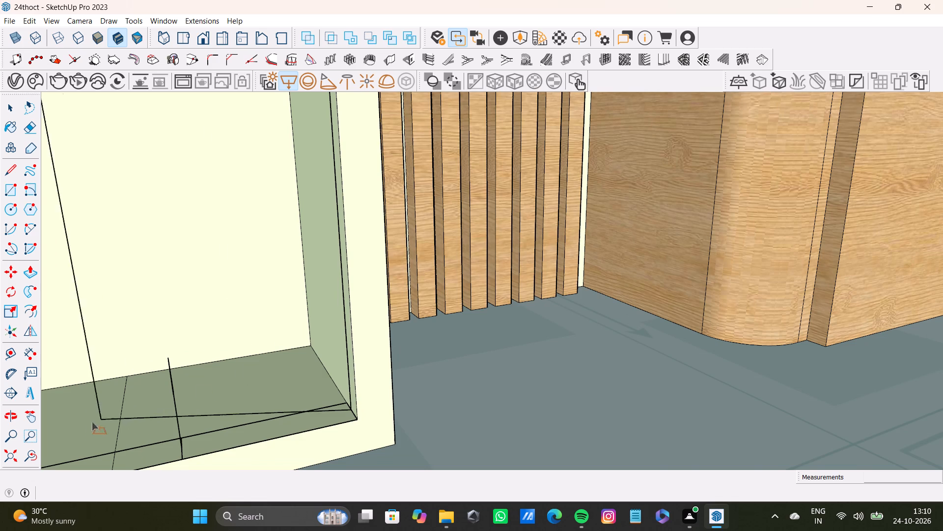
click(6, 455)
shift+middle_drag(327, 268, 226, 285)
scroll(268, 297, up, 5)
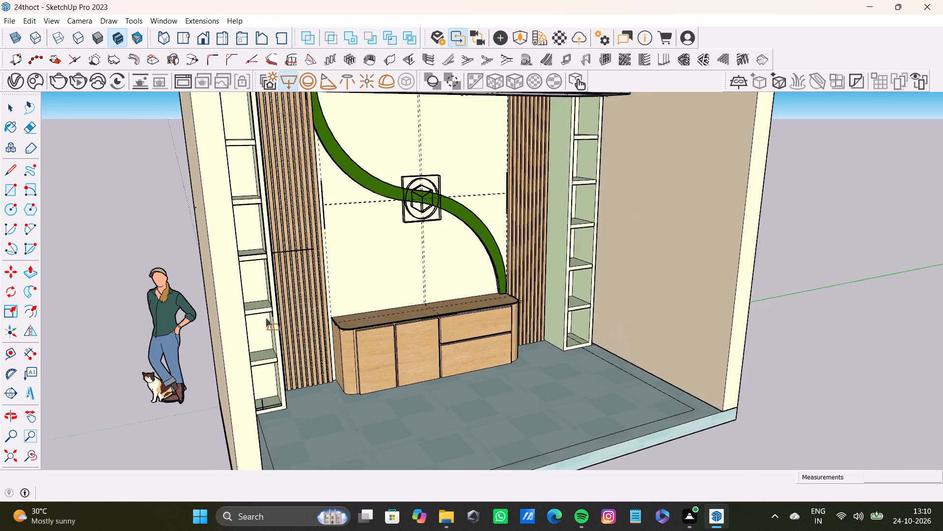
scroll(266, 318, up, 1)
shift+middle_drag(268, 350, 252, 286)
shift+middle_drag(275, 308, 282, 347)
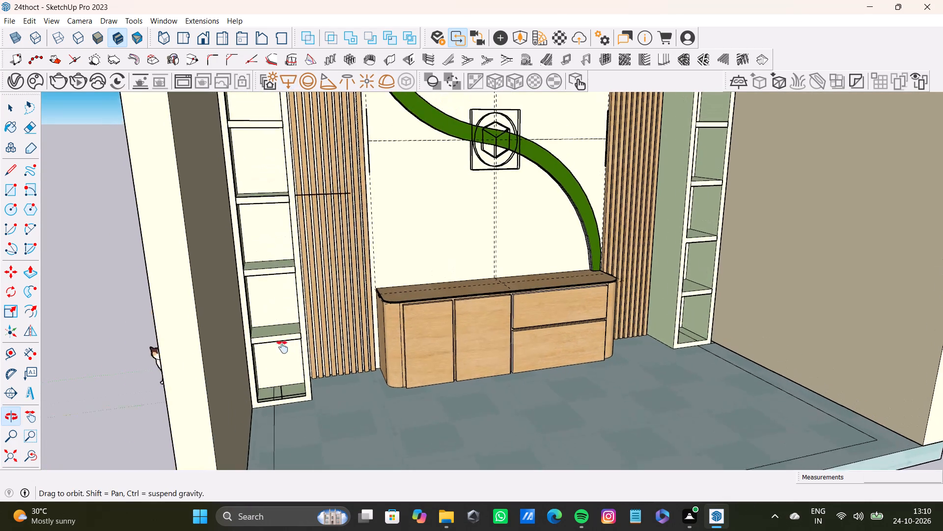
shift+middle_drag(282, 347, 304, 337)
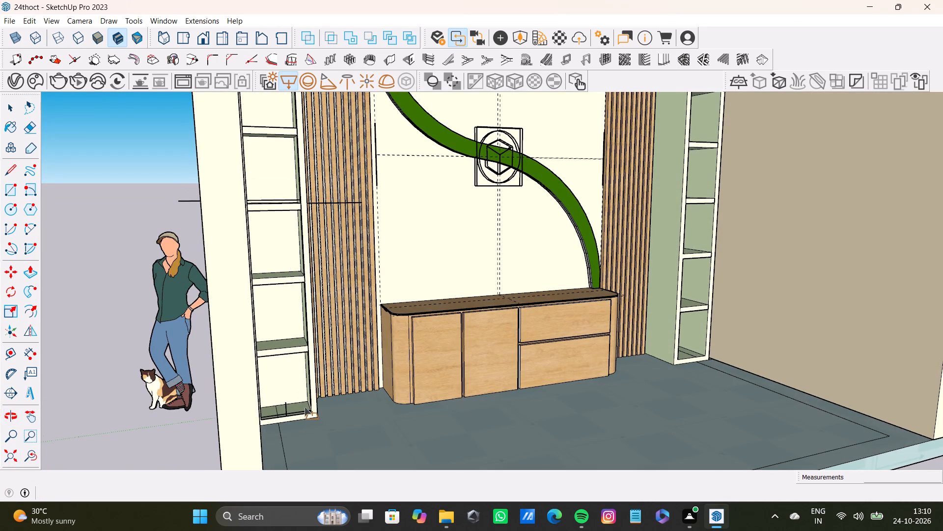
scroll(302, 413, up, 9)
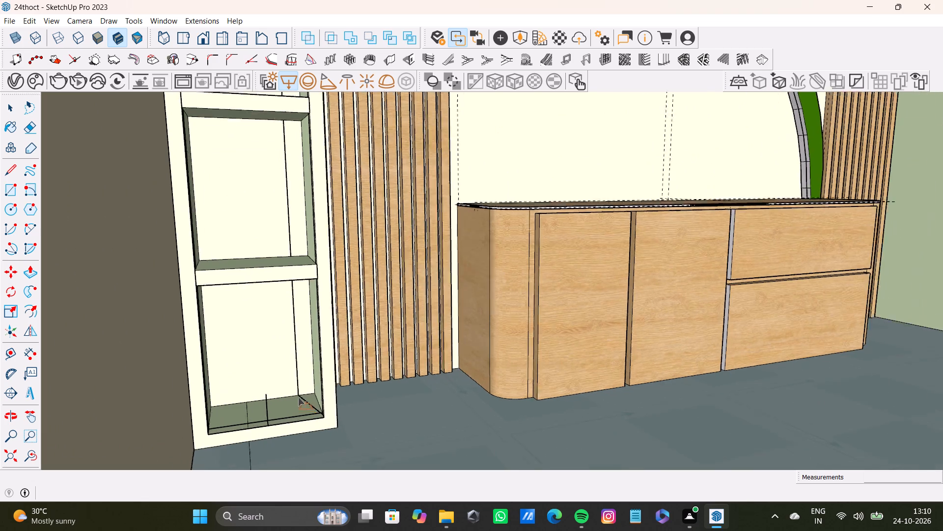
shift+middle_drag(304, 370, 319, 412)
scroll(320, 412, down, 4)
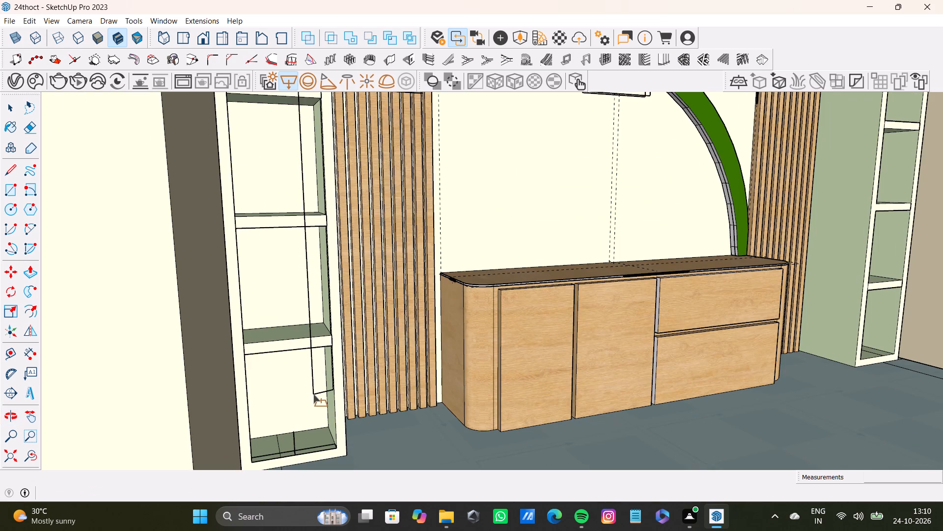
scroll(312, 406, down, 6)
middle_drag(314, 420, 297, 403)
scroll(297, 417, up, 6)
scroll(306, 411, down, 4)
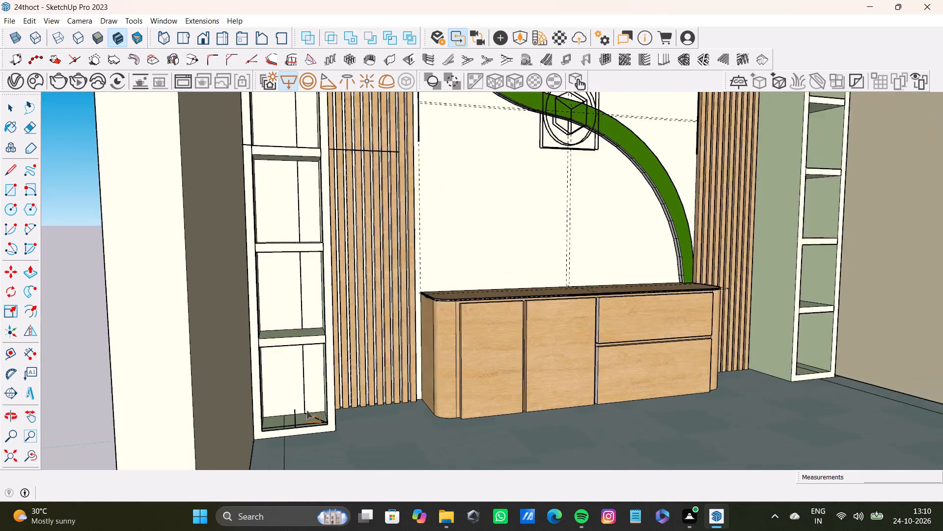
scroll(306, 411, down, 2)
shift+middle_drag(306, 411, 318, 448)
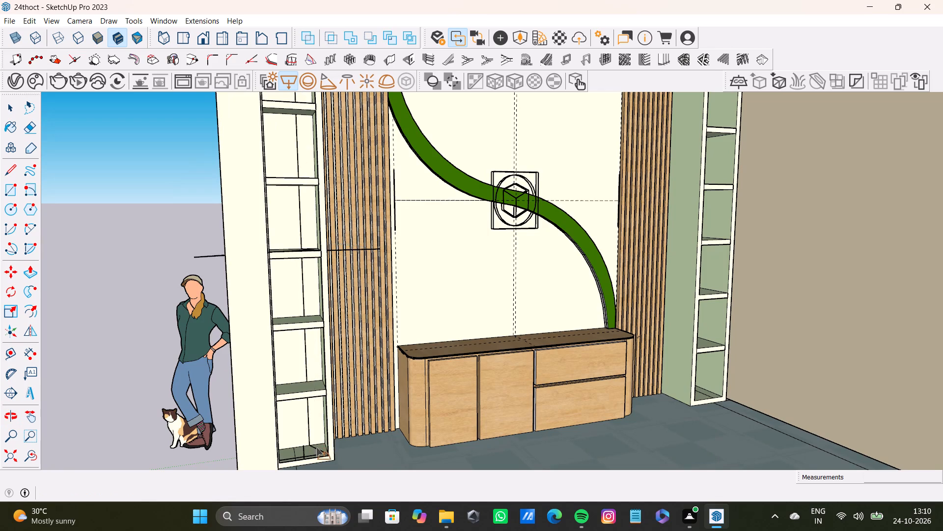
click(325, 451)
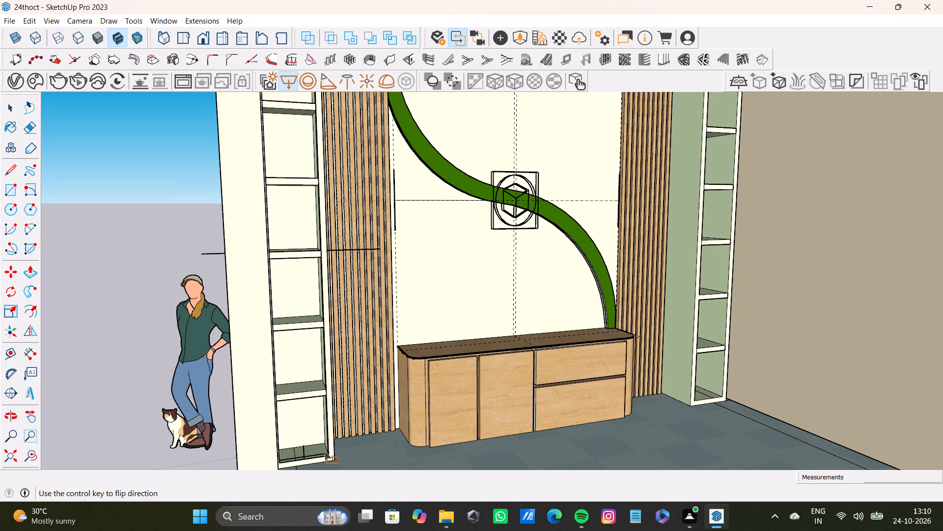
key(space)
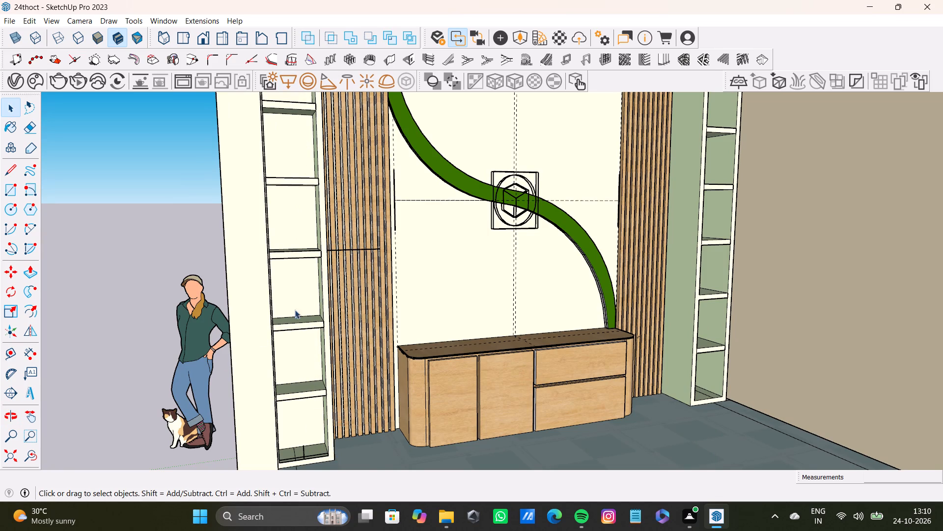
Inspect the left niche column's inside edges and placed lights from the lower shelves up to the top niche.
middle_drag(325, 290, 305, 363)
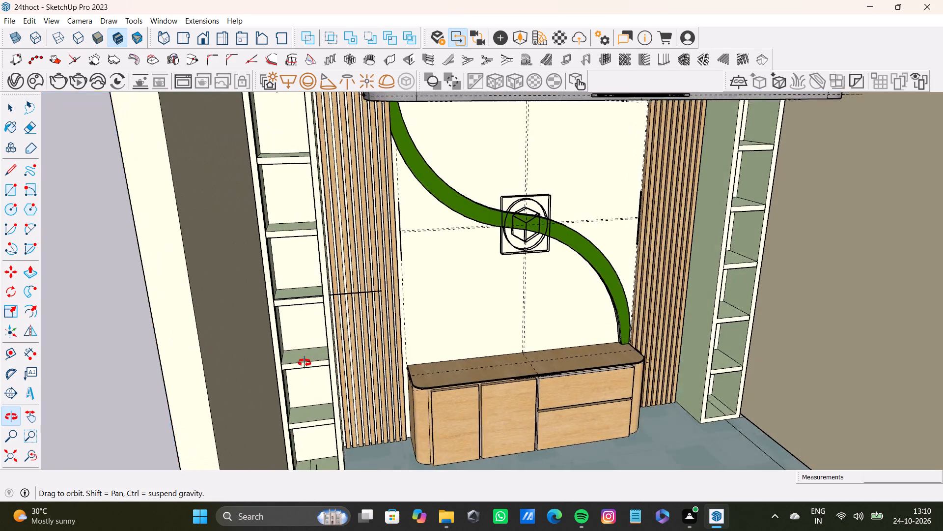
middle_drag(305, 363, 302, 364)
scroll(321, 313, up, 11)
shift+middle_drag(322, 295, 382, 182)
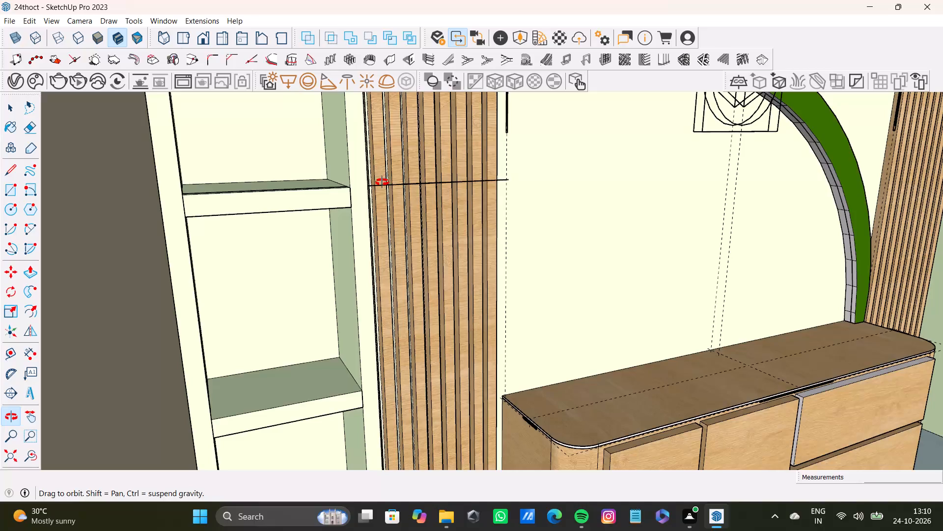
shift+middle_drag(382, 182, 281, 232)
scroll(281, 232, down, 4)
shift+middle_drag(281, 232, 291, 284)
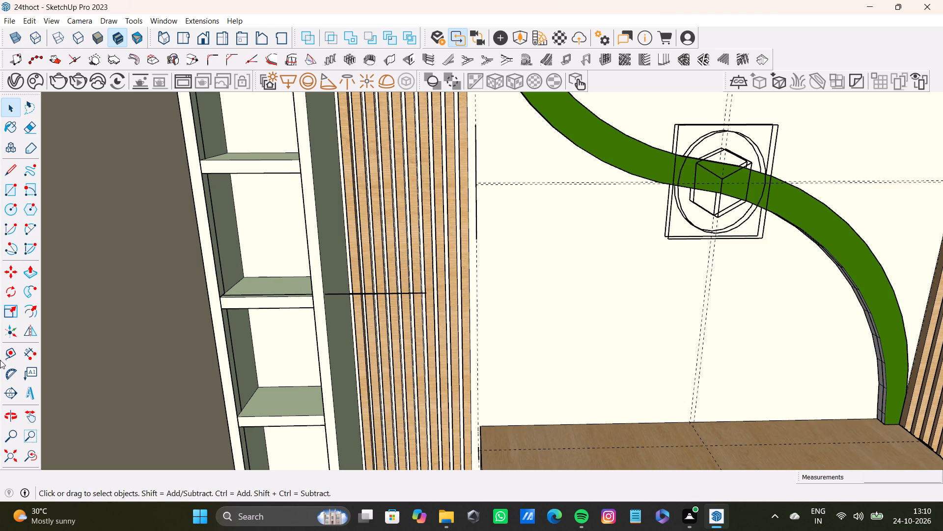
scroll(277, 294, down, 11)
middle_drag(257, 267, 292, 231)
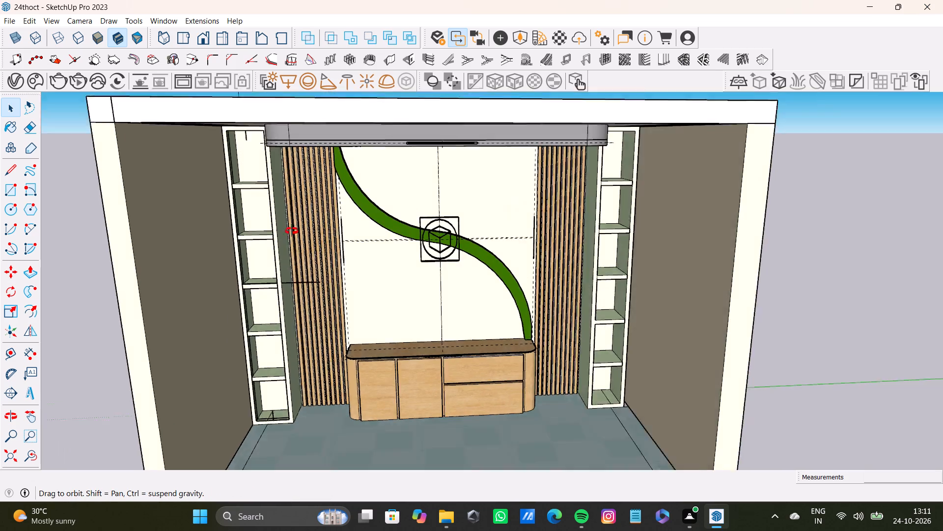
middle_drag(292, 231, 319, 194)
scroll(274, 180, up, 8)
shift+middle_drag(263, 184, 305, 264)
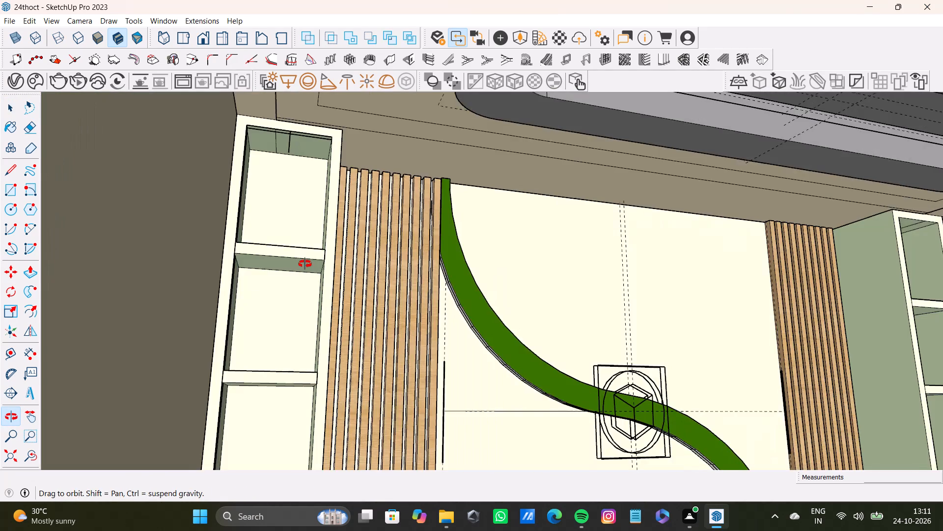
shift+middle_drag(305, 264, 306, 259)
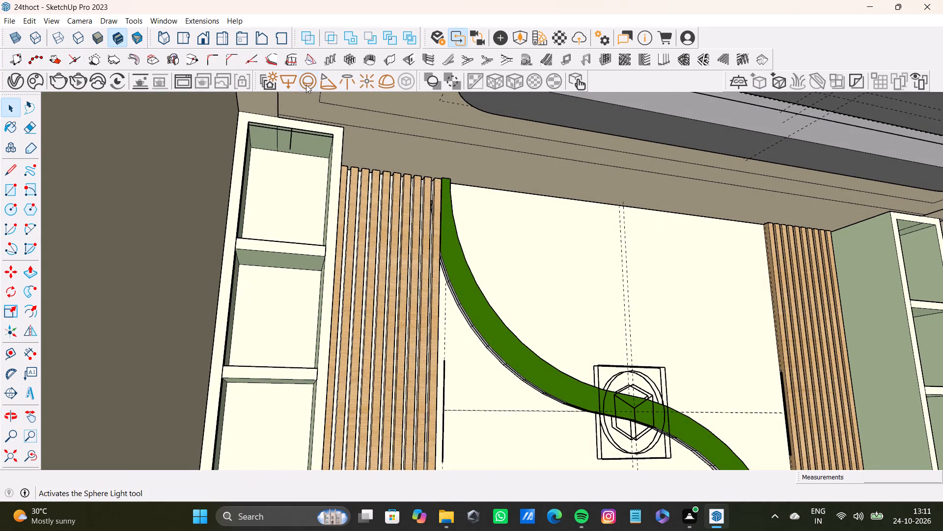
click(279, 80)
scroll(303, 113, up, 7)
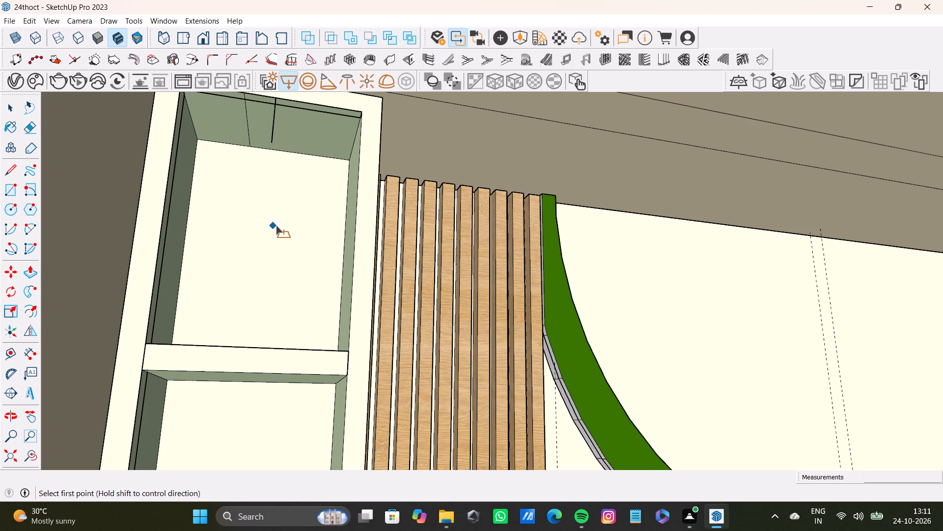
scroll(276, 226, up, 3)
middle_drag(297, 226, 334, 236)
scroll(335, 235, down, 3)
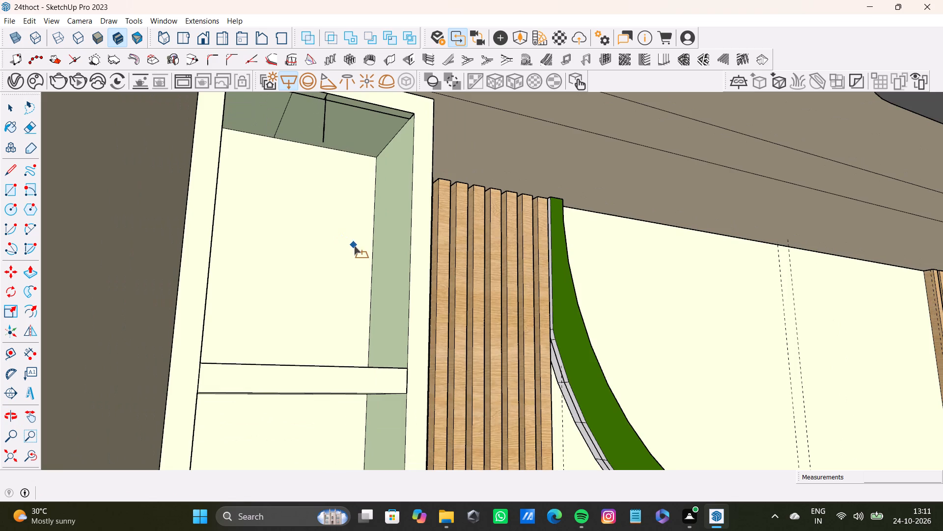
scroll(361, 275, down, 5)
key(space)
Draw a narrow V-Ray rectangle light on the right column's top niche ceiling, along its front edge from side to side.
click(33, 451)
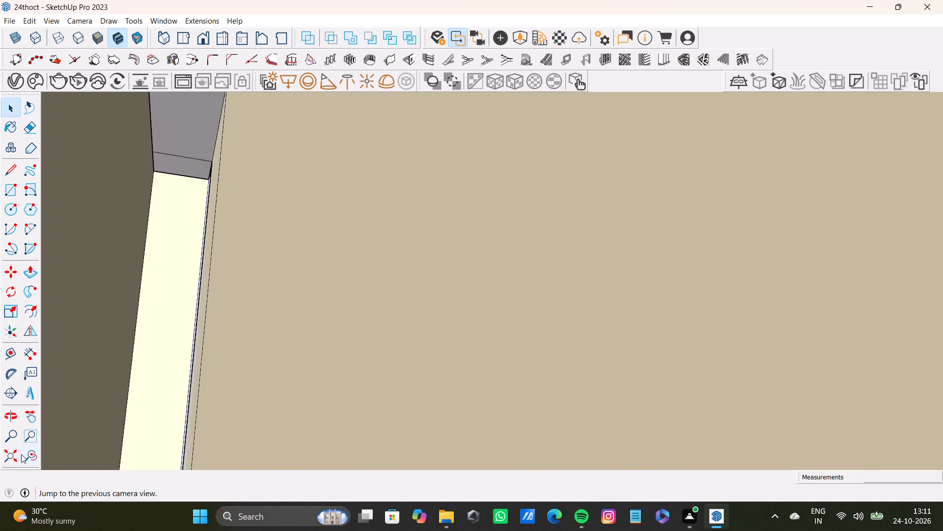
click(1, 460)
scroll(504, 322, down, 4)
middle_drag(509, 322, 389, 319)
scroll(405, 316, up, 4)
shift+middle_drag(424, 315, 410, 312)
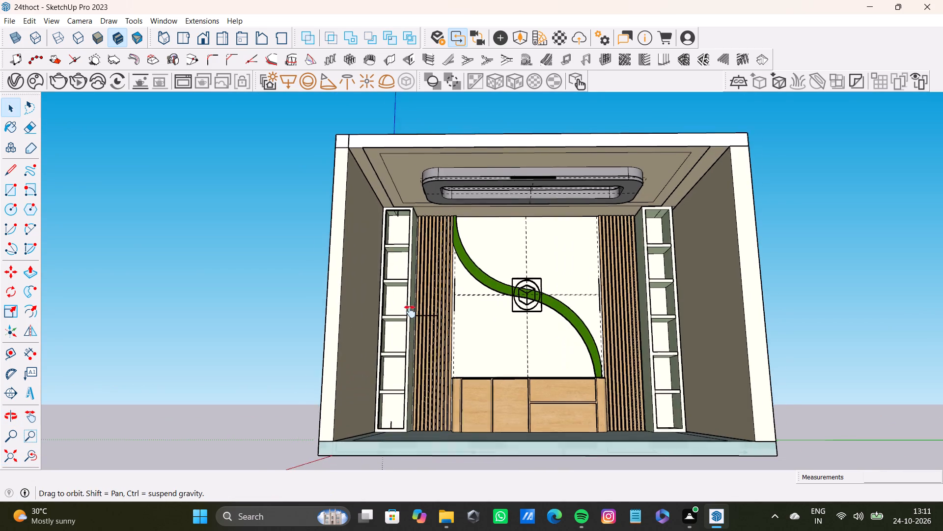
shift+middle_drag(410, 312, 401, 314)
scroll(557, 271, up, 6)
shift+middle_drag(621, 246, 554, 251)
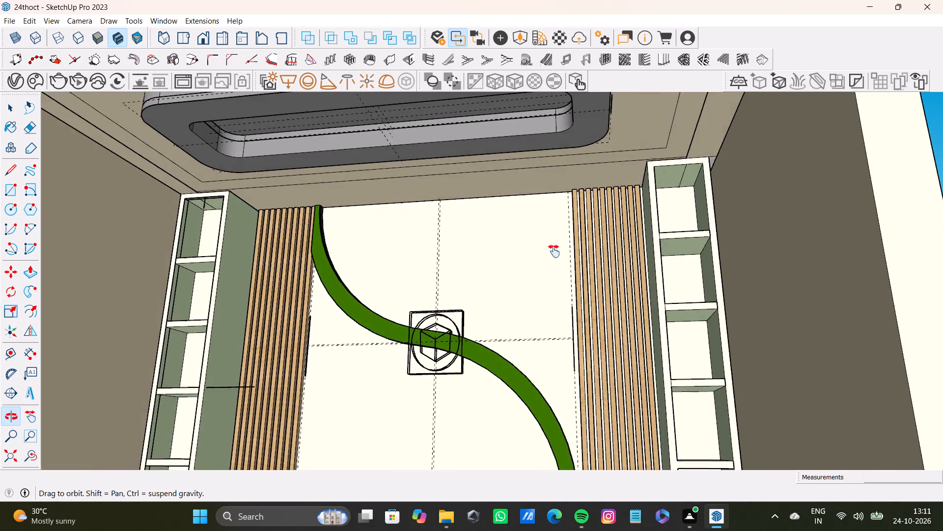
shift+middle_drag(554, 251, 509, 270)
click(292, 75)
scroll(642, 154, up, 2)
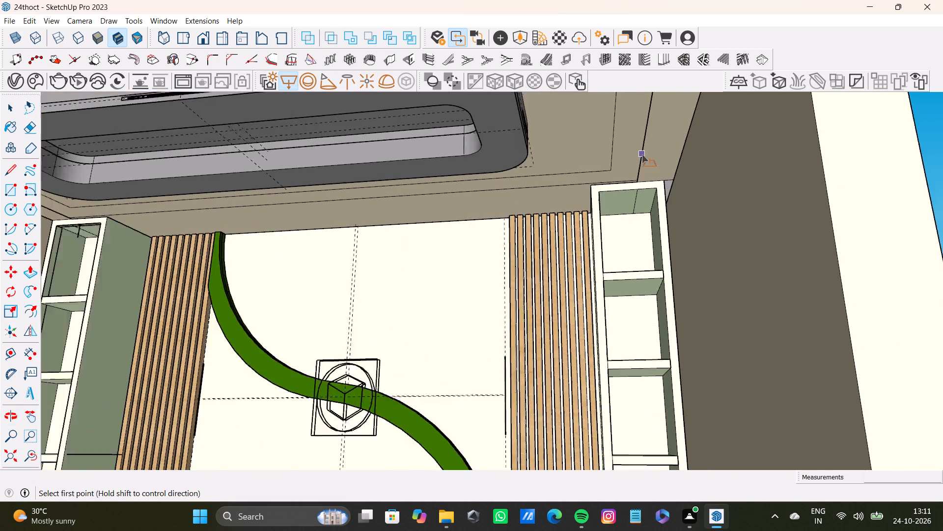
scroll(642, 154, up, 6)
shift+middle_drag(639, 193, 574, 163)
scroll(540, 183, up, 5)
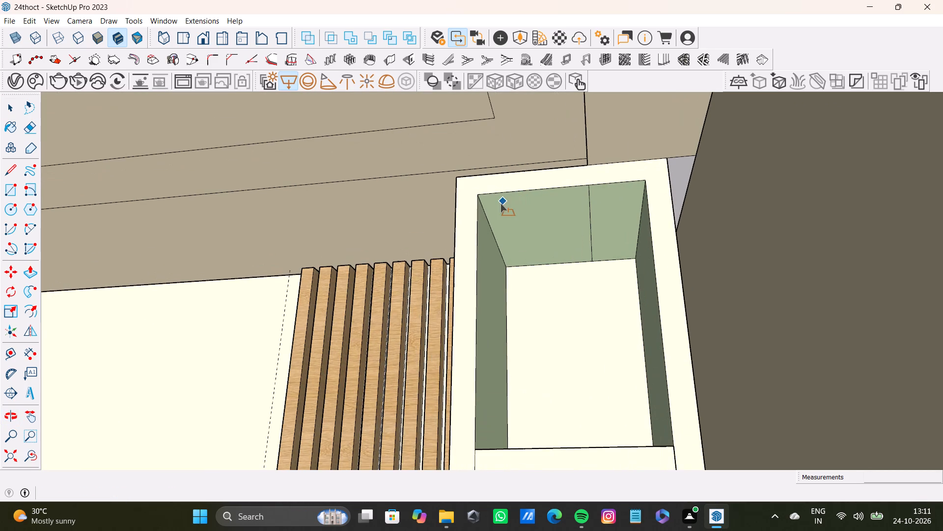
click(484, 198)
key(space)
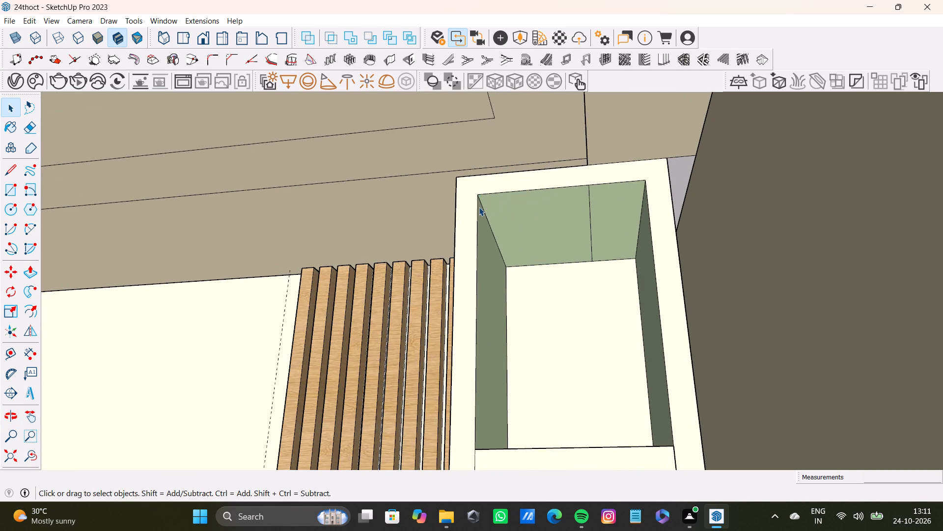
click(296, 84)
scroll(575, 247, up, 2)
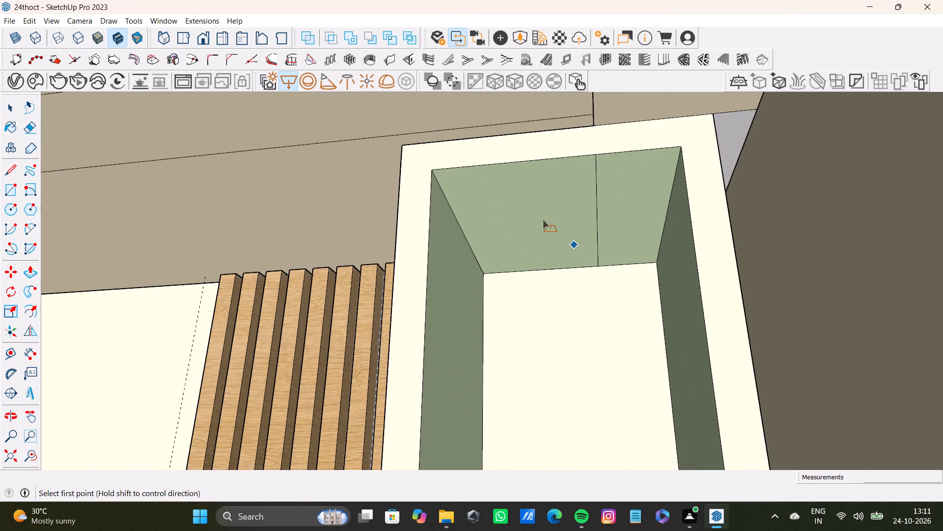
scroll(543, 220, up, 3)
drag(430, 165, 439, 167)
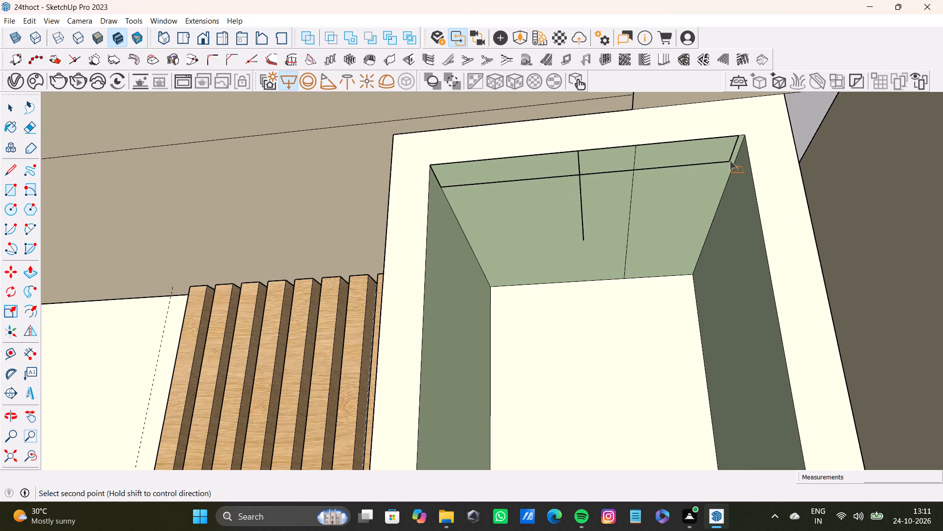
click(737, 155)
Draw a tall narrow V-Ray rectangle light on the right column's wall-side inside face, along its front edge, from the top niche's ceiling to the bottom niche's floor.
scroll(668, 184, down, 4)
shift+middle_drag(674, 250, 571, 243)
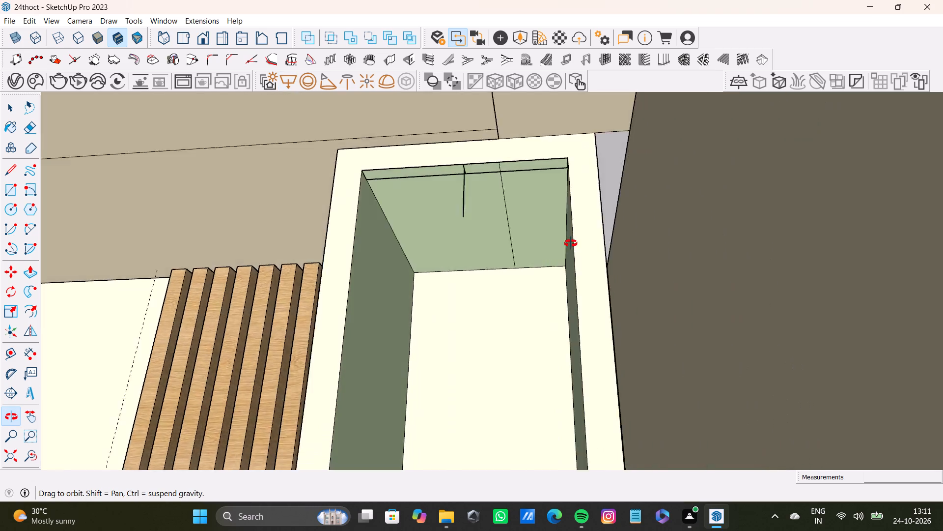
shift+middle_drag(571, 243, 690, 217)
middle_click(690, 217)
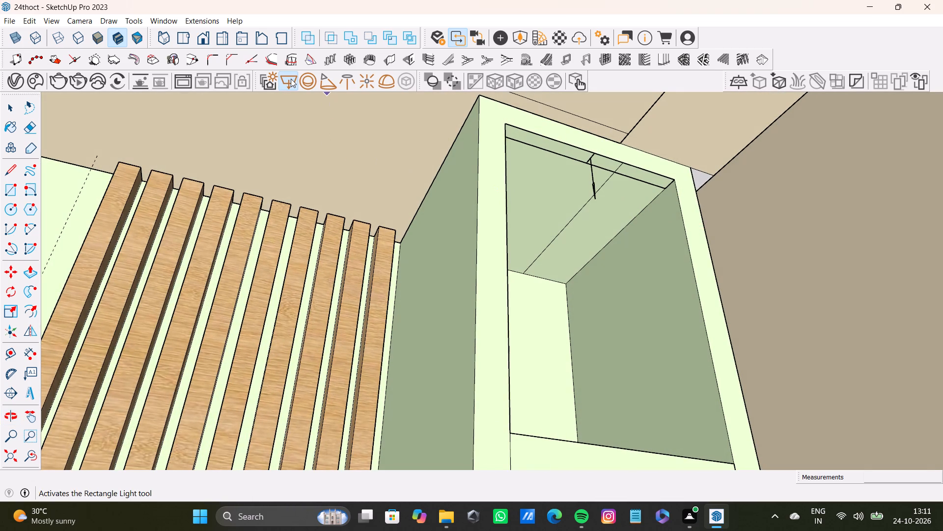
click(291, 79)
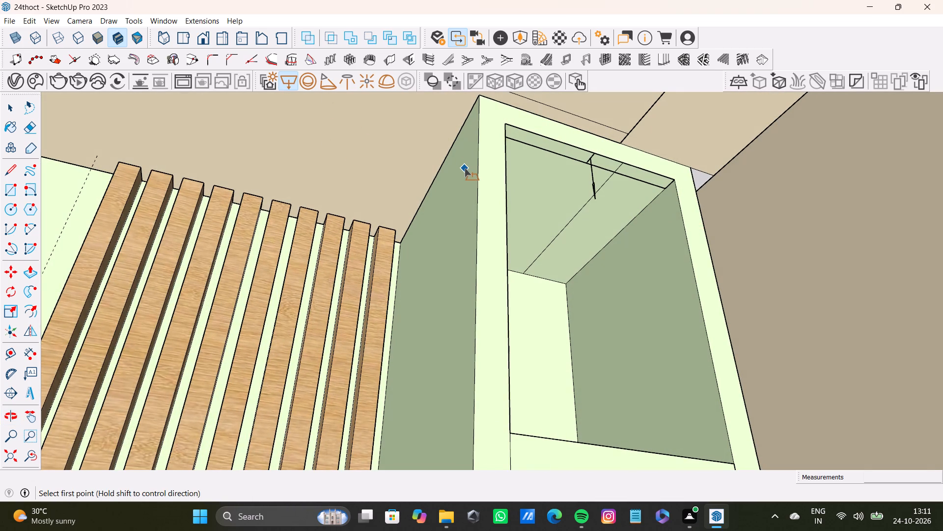
scroll(646, 202, up, 6)
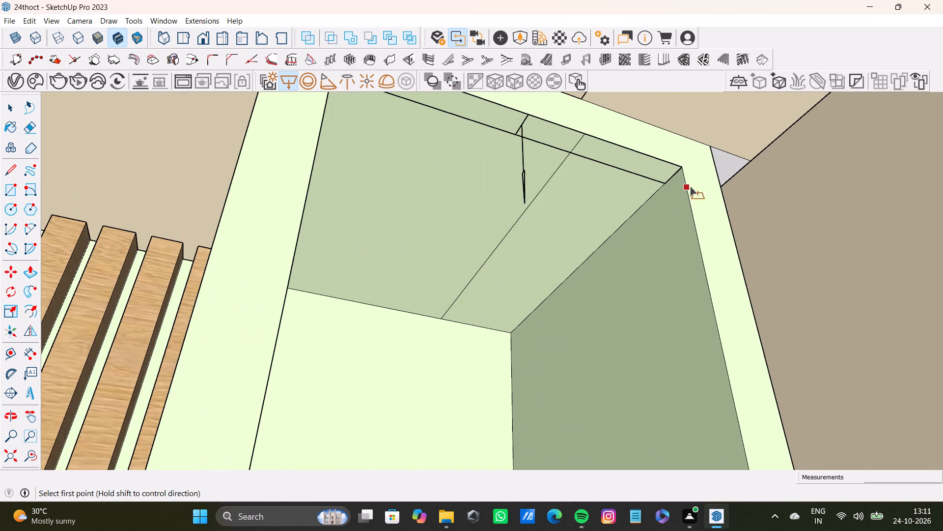
click(666, 185)
scroll(706, 364, down, 5)
shift+middle_drag(747, 460, 668, 151)
scroll(665, 302, down, 3)
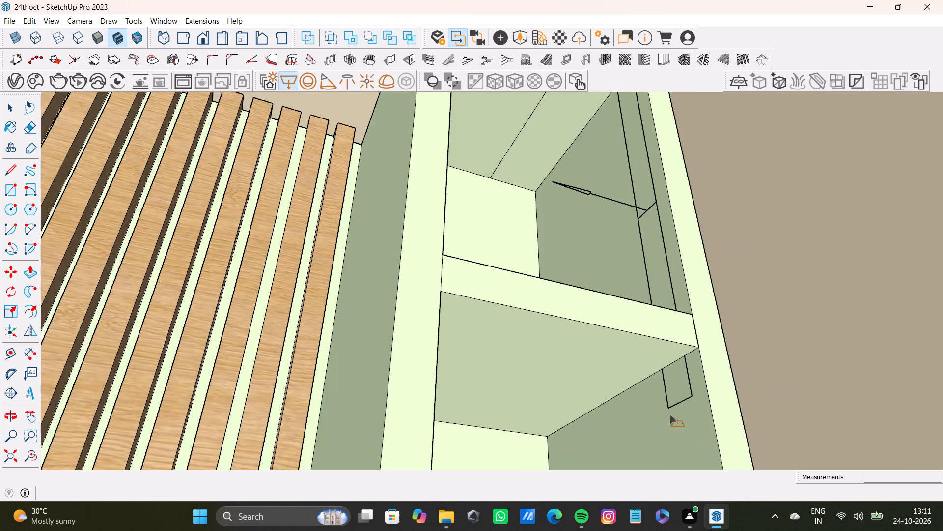
shift+middle_drag(671, 415, 652, 276)
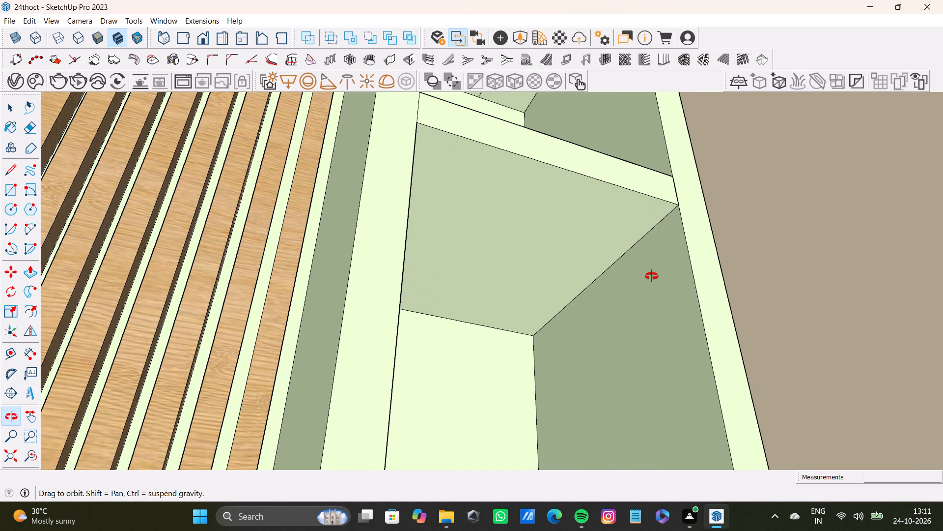
shift+middle_drag(652, 276, 650, 282)
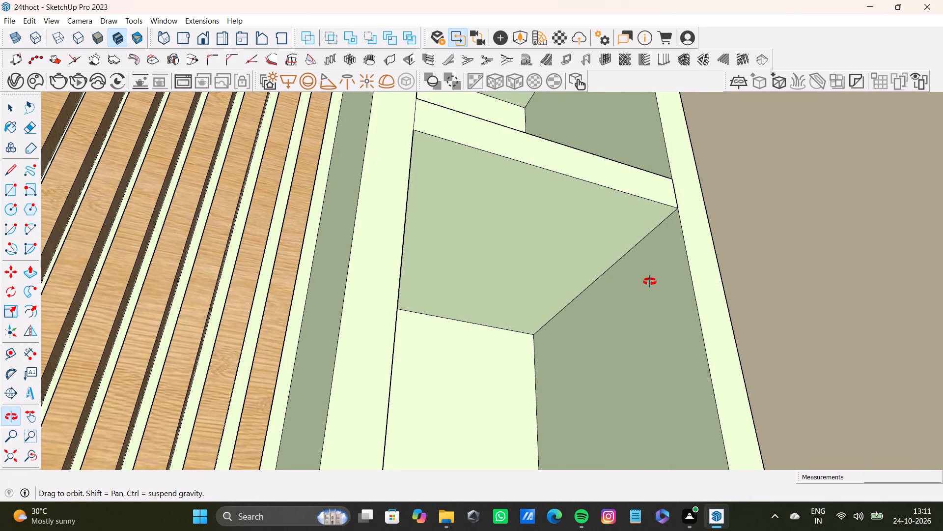
shift+middle_drag(650, 282, 660, 370)
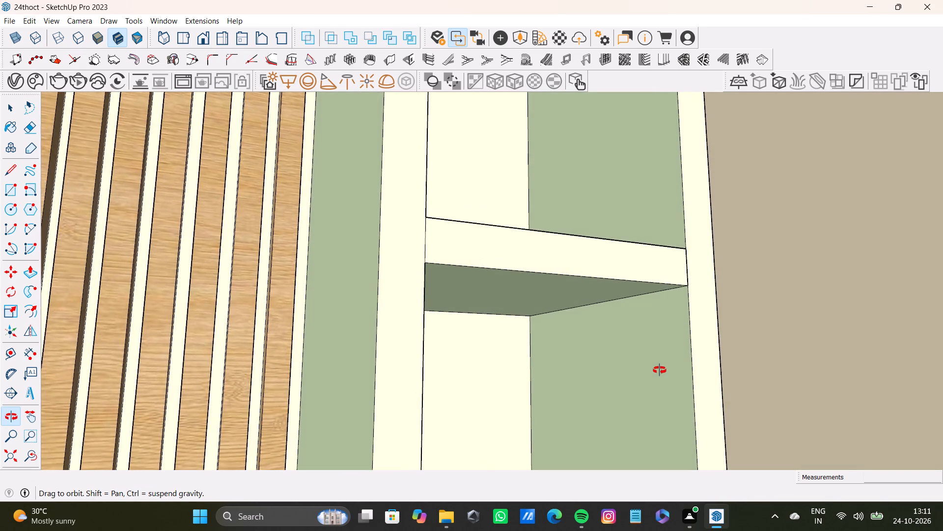
shift+middle_drag(660, 370, 637, 245)
scroll(683, 410, down, 3)
shift+middle_drag(699, 425, 664, 103)
scroll(643, 329, down, 2)
shift+middle_drag(636, 358, 640, 109)
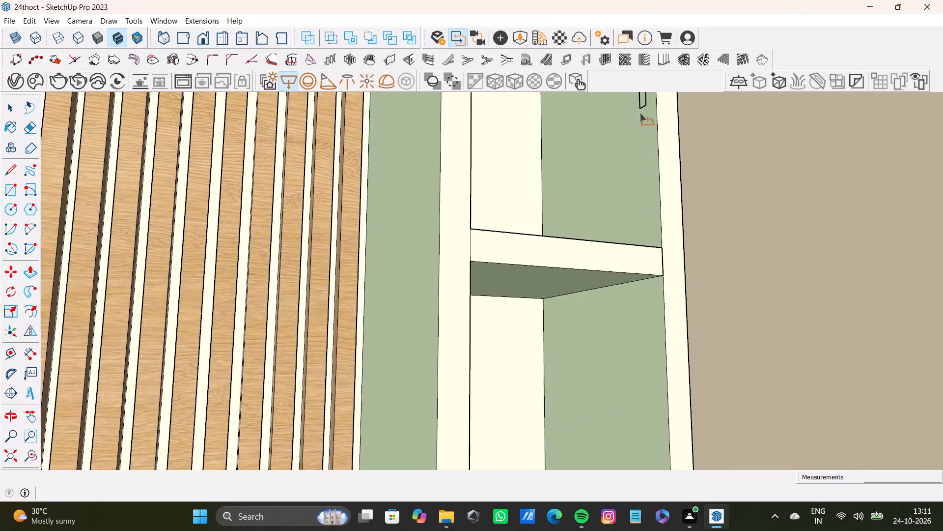
scroll(670, 354, down, 1)
shift+middle_drag(668, 361, 667, 126)
scroll(656, 361, up, 2)
shift+middle_drag(657, 374, 623, 171)
scroll(659, 398, up, 1)
shift+middle_drag(648, 419, 644, 186)
scroll(646, 387, up, 4)
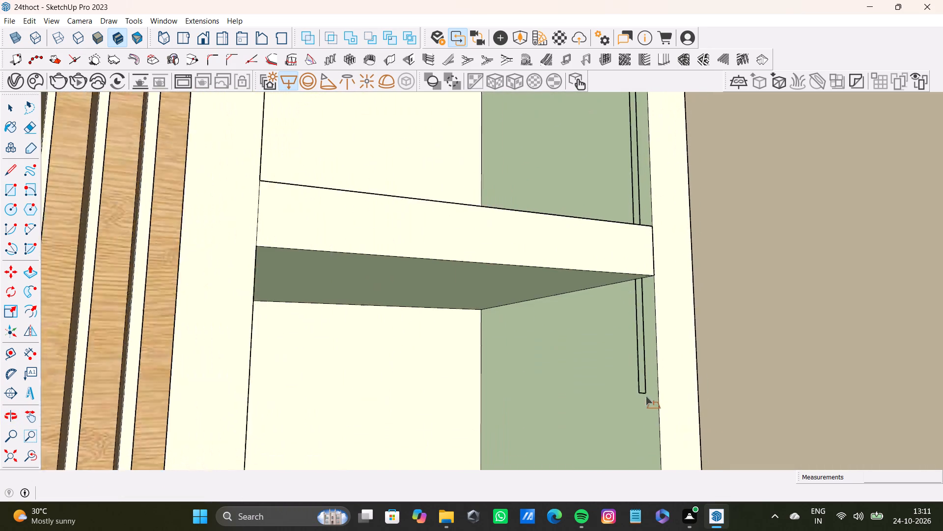
shift+middle_drag(655, 431, 642, 235)
scroll(635, 288, down, 4)
shift+middle_drag(635, 349, 660, 231)
scroll(662, 232, down, 4)
shift+middle_drag(661, 352, 662, 264)
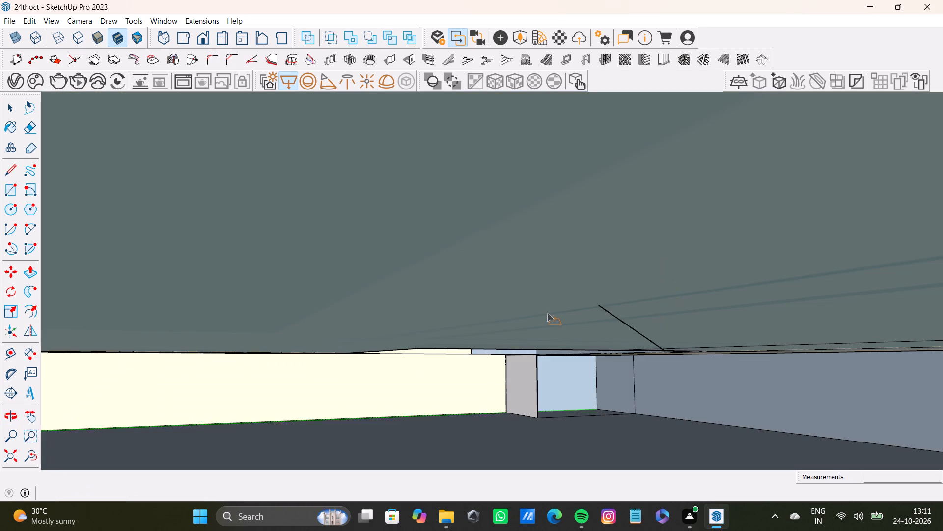
click(29, 455)
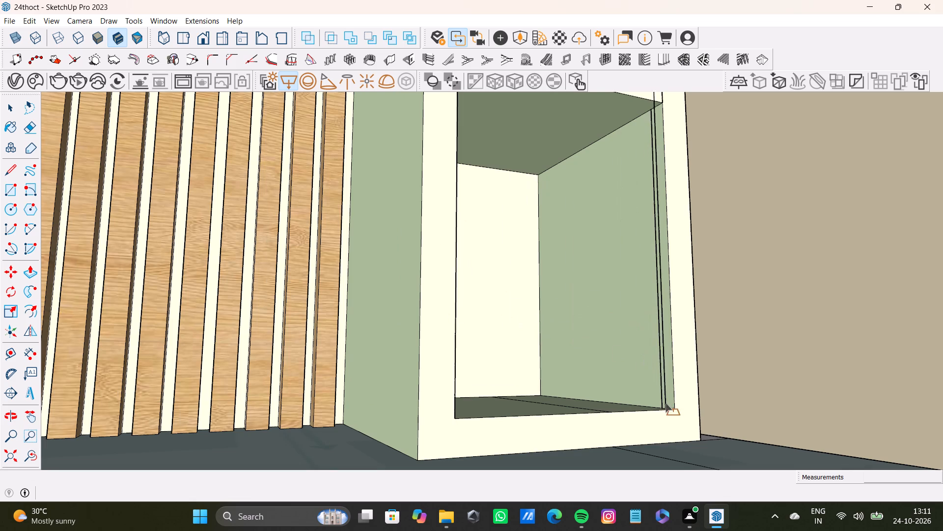
click(674, 409)
key(space)
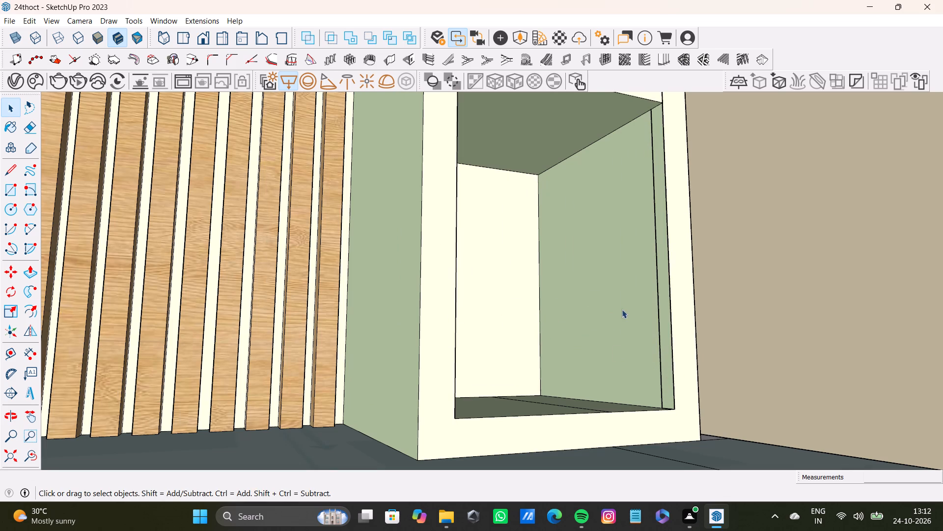
Draw a narrow V-Ray rectangle light on the right column's bottom niche floor, along its front edge from side to side.
click(0, 456)
click(11, 458)
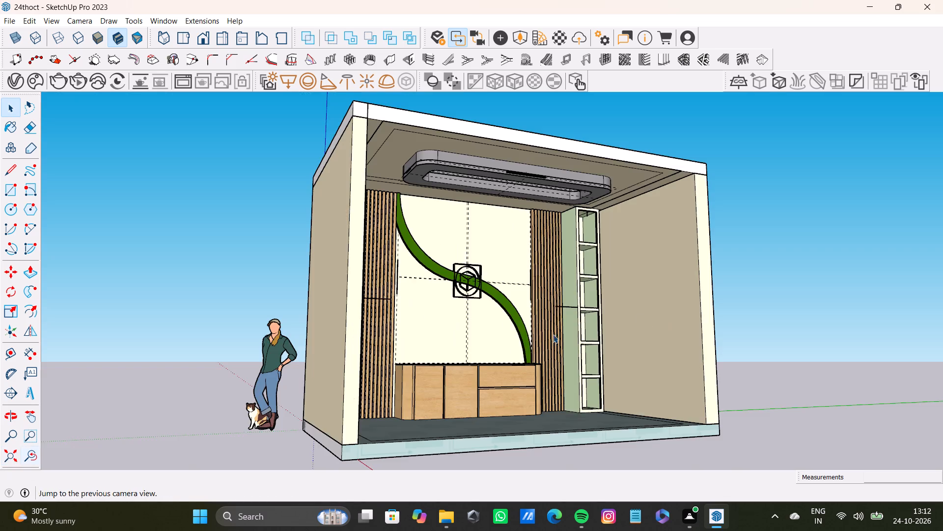
scroll(691, 291, up, 12)
middle_drag(565, 286, 518, 156)
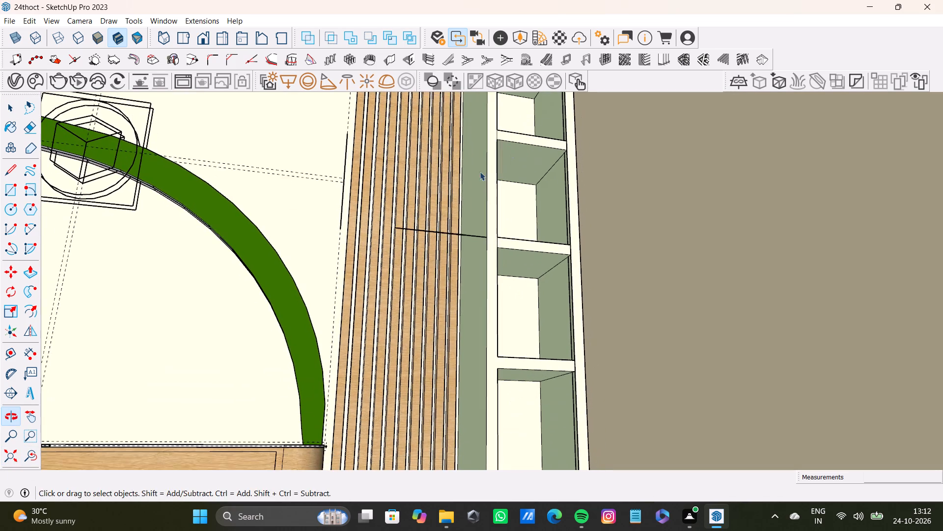
click(284, 84)
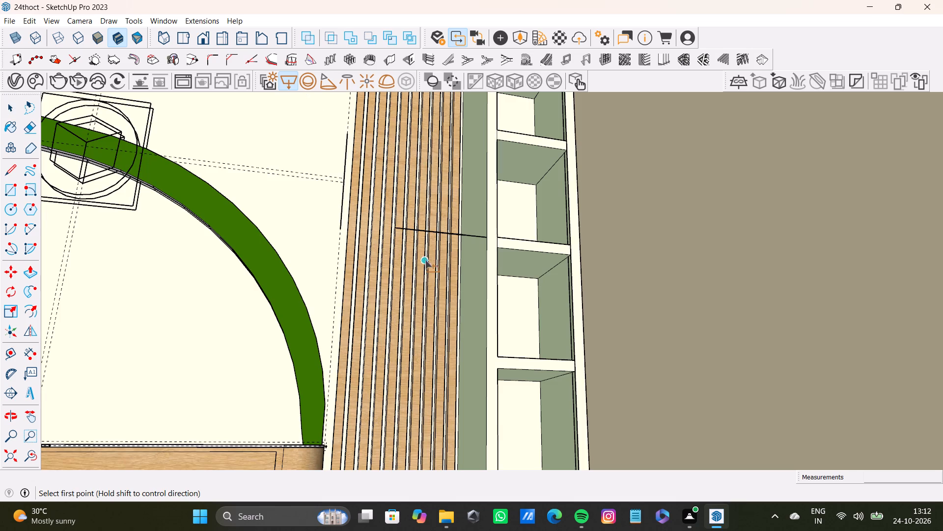
scroll(438, 286, down, 3)
middle_drag(507, 341, 495, 441)
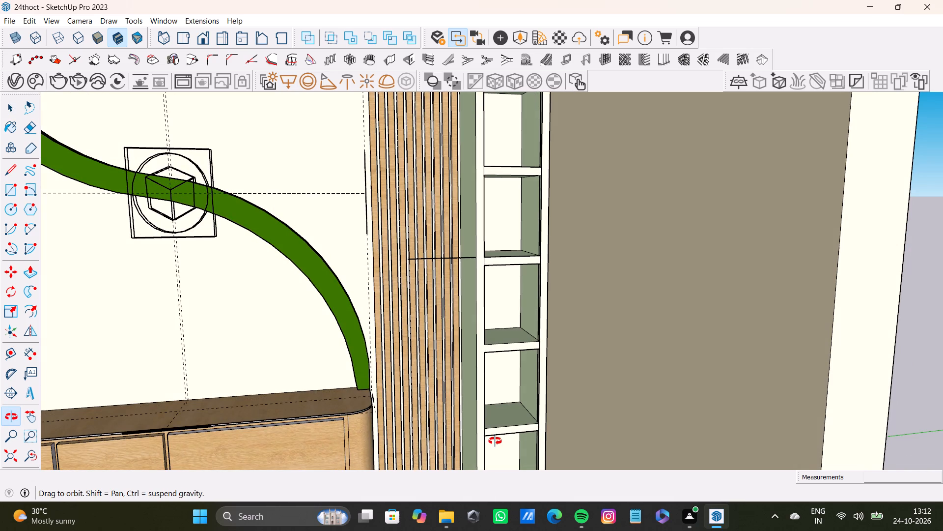
middle_drag(495, 441, 480, 279)
scroll(476, 299, up, 7)
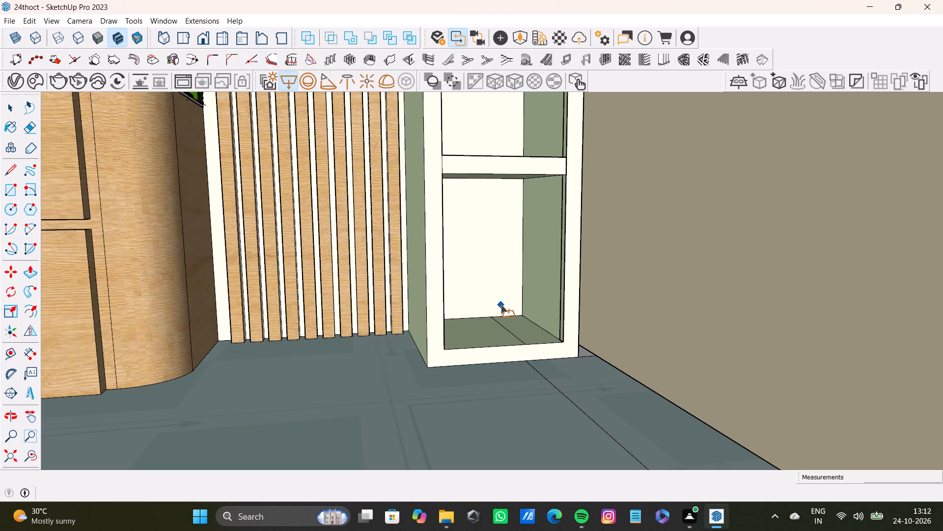
scroll(496, 292, down, 3)
middle_drag(532, 316, 447, 332)
scroll(447, 332, up, 8)
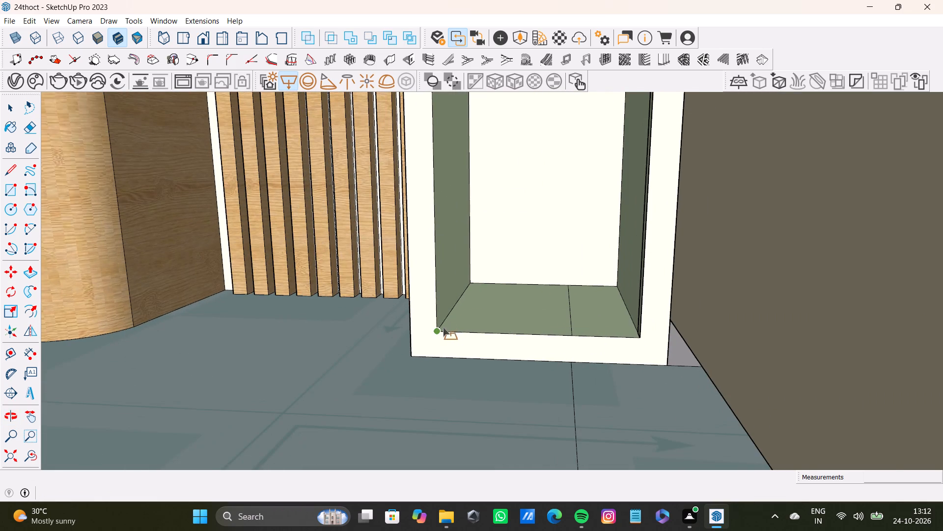
scroll(444, 326, up, 3)
middle_drag(444, 326, 431, 385)
click(422, 406)
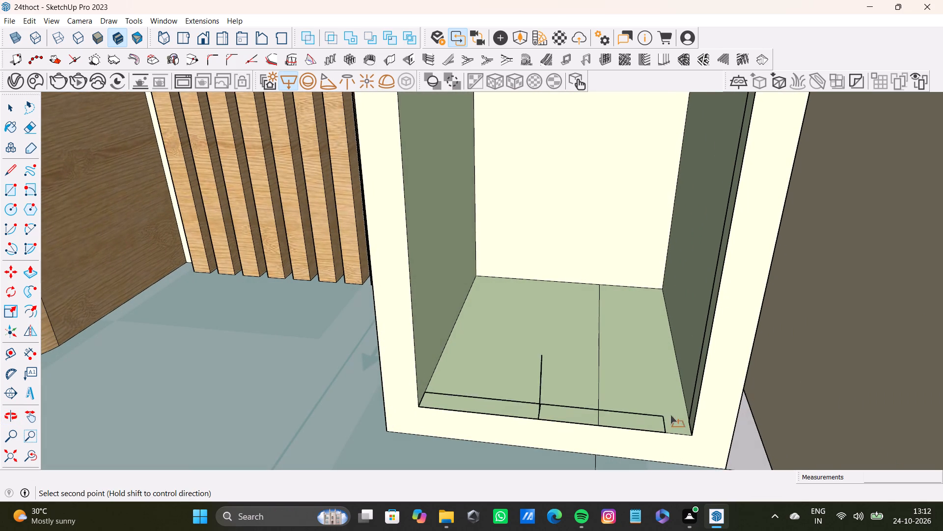
click(689, 419)
key(space)
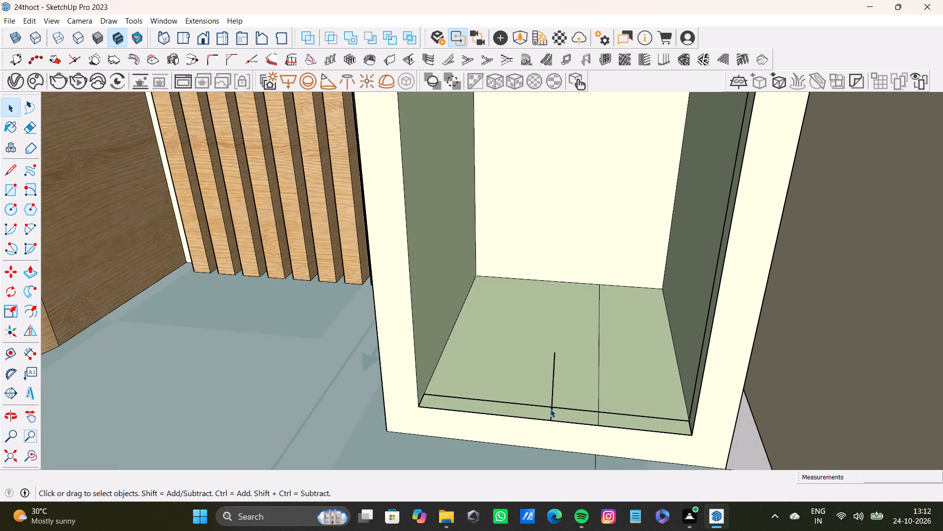
Move the bottom niche's narrow rectangle light slightly up, off the niche floor.
click(554, 404)
key(m)
scroll(541, 422, up, 3)
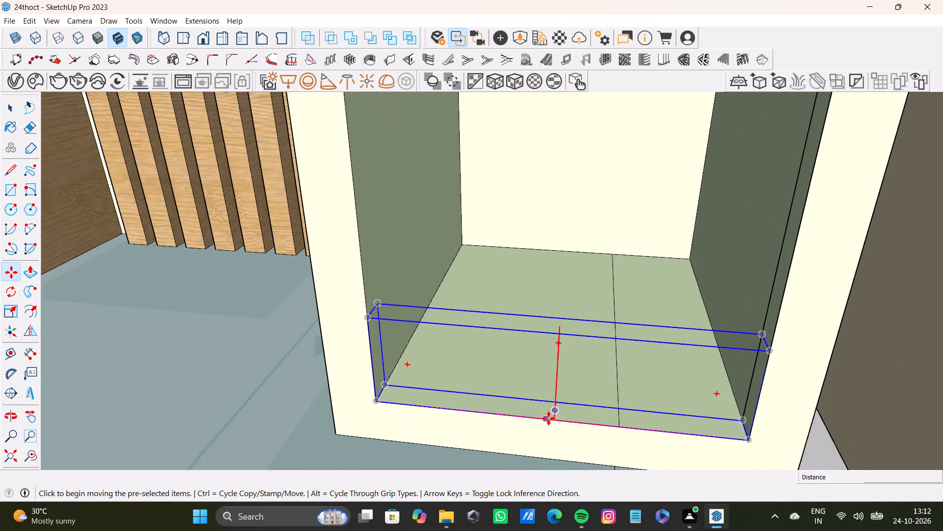
scroll(549, 418, up, 3)
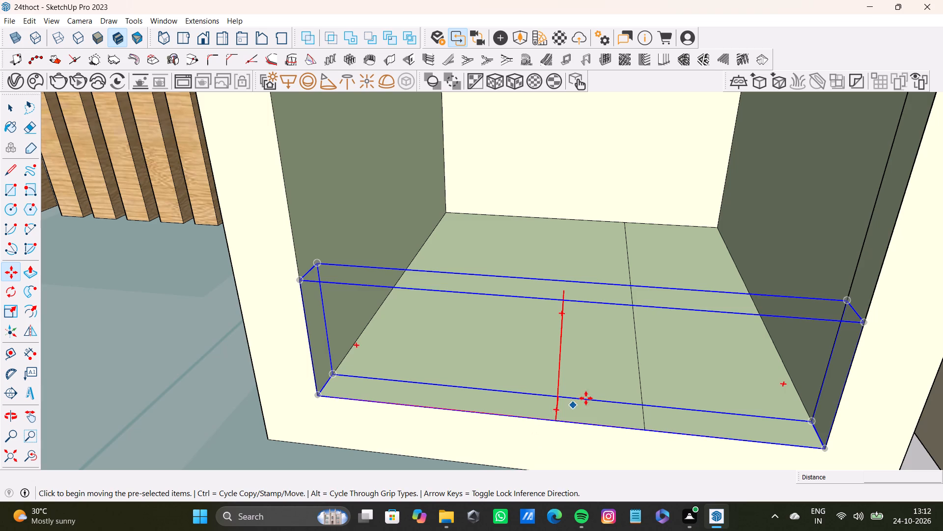
scroll(557, 412, up, 5)
middle_drag(598, 414, 545, 406)
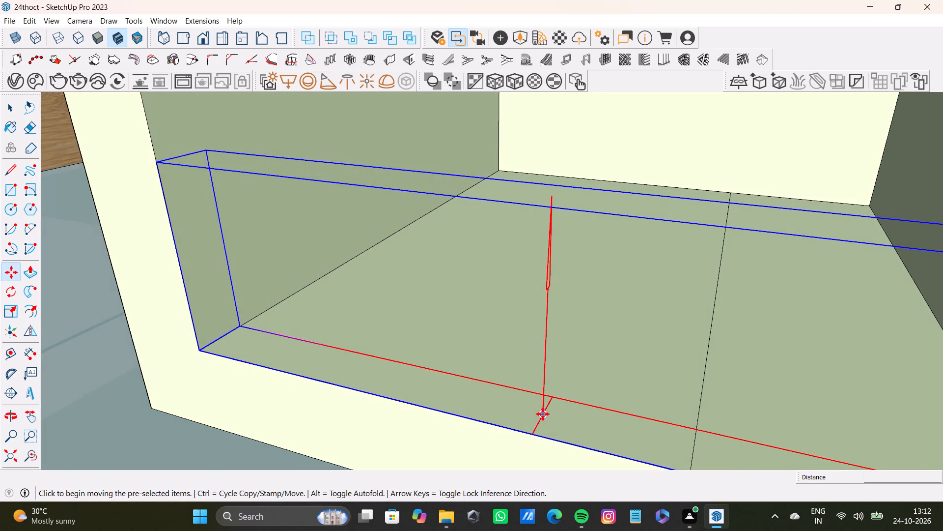
click(543, 414)
click(538, 386)
scroll(389, 369, down, 6)
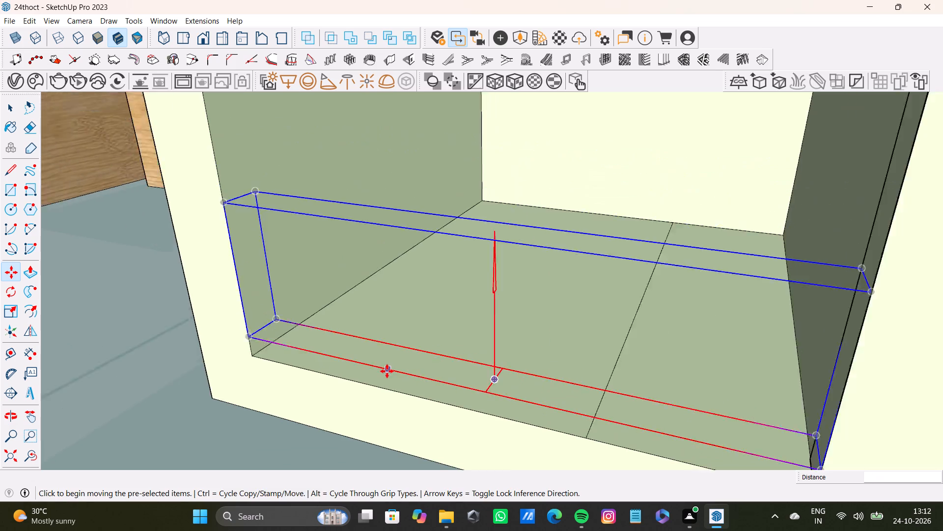
Move the right column's tall wall-side rectangle light slightly inward, away from the niche's side face.
scroll(387, 371, down, 2)
middle_drag(385, 374, 394, 442)
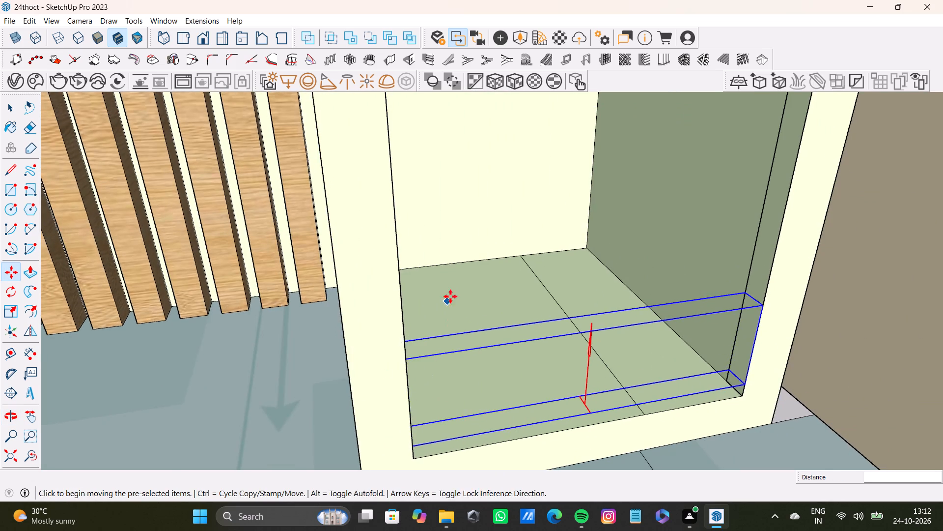
scroll(552, 329, down, 11)
shift+middle_drag(555, 330, 540, 406)
scroll(548, 377, down, 8)
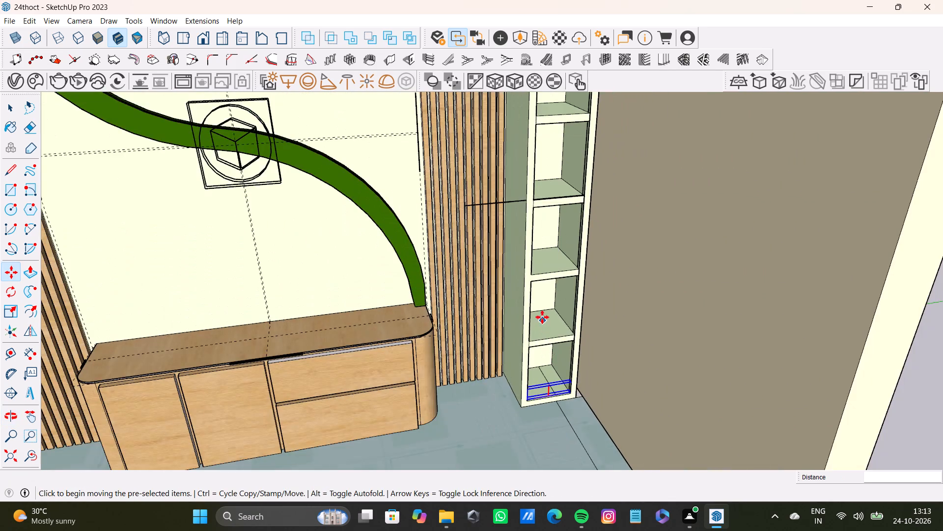
shift+middle_drag(550, 277, 530, 357)
scroll(541, 328, up, 20)
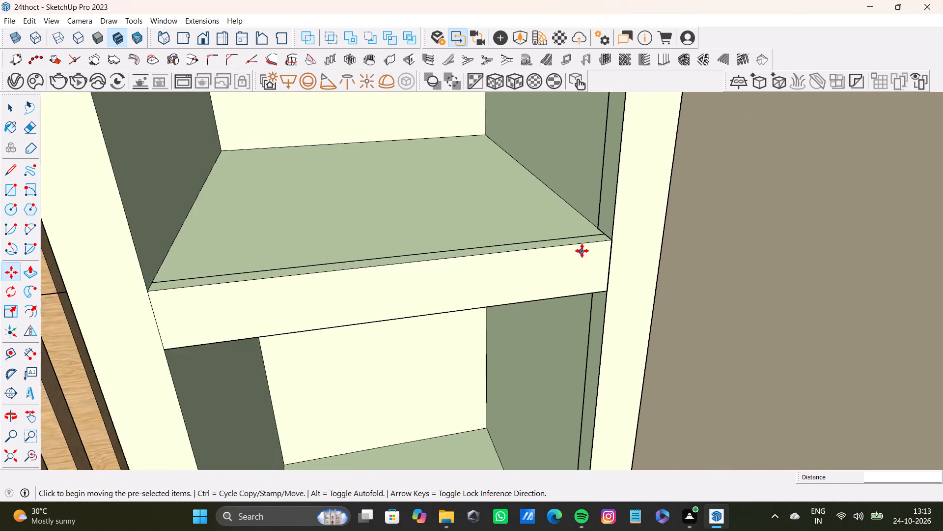
scroll(582, 251, up, 6)
key(space)
click(621, 220)
click(619, 224)
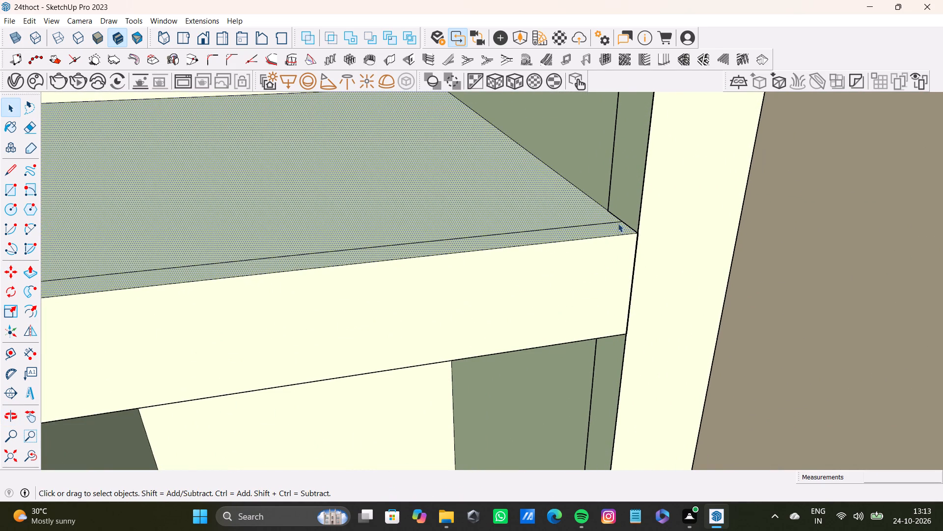
click(618, 223)
click(618, 220)
click(622, 221)
click(617, 224)
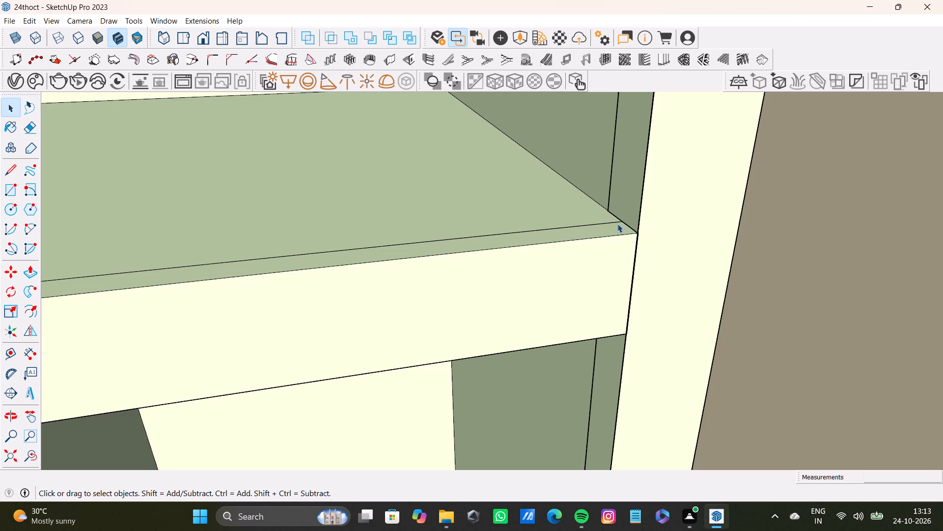
click(617, 222)
click(617, 222)
click(610, 222)
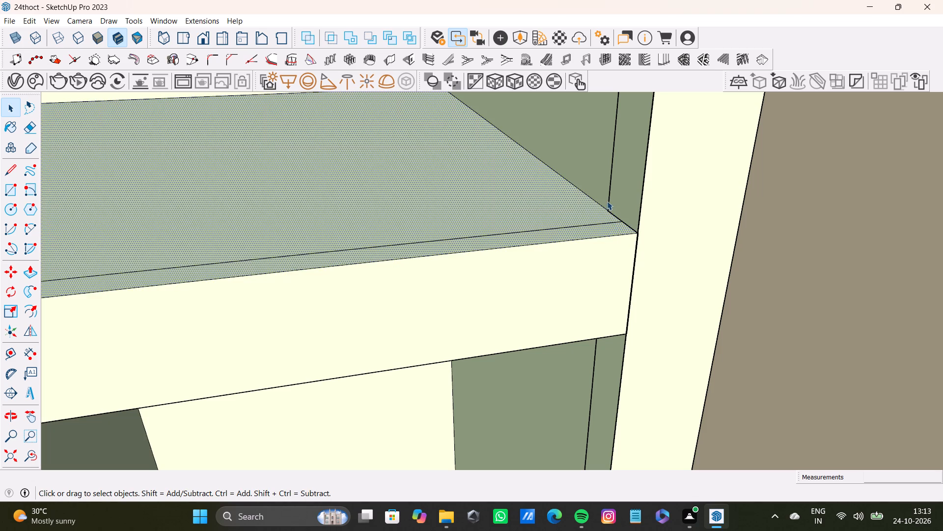
click(607, 201)
key(m)
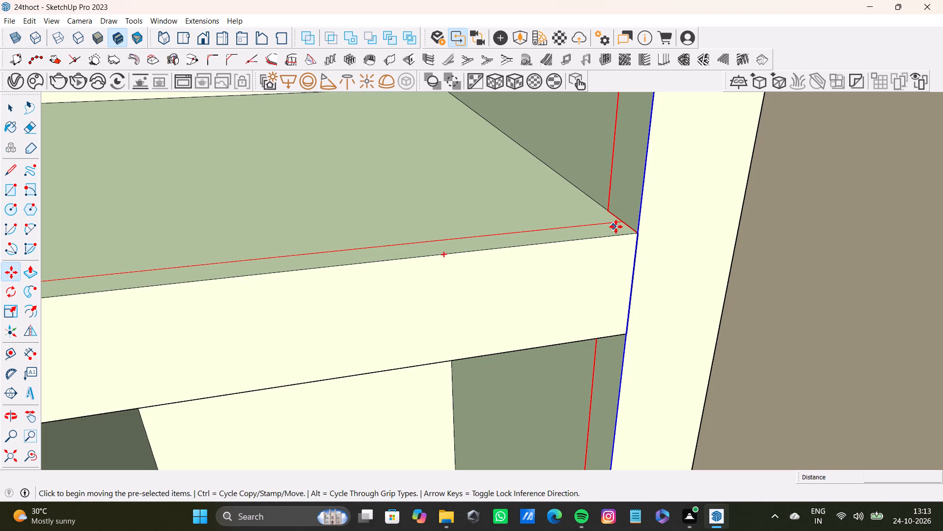
click(622, 220)
click(599, 220)
scroll(563, 220, down, 7)
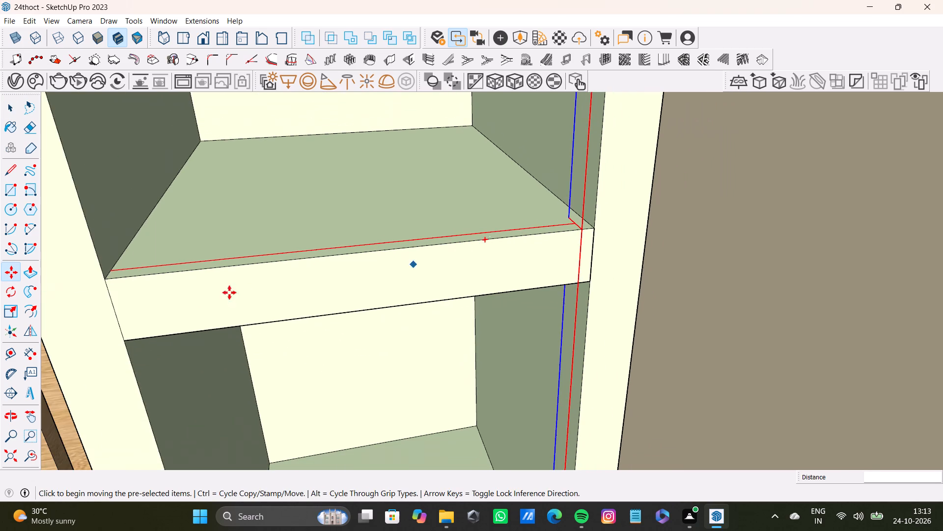
Move the narrow rectangle light in the right column's top niche slightly down, off the ceiling.
drag(30, 456, 21, 456)
click(14, 456)
middle_drag(502, 239, 508, 288)
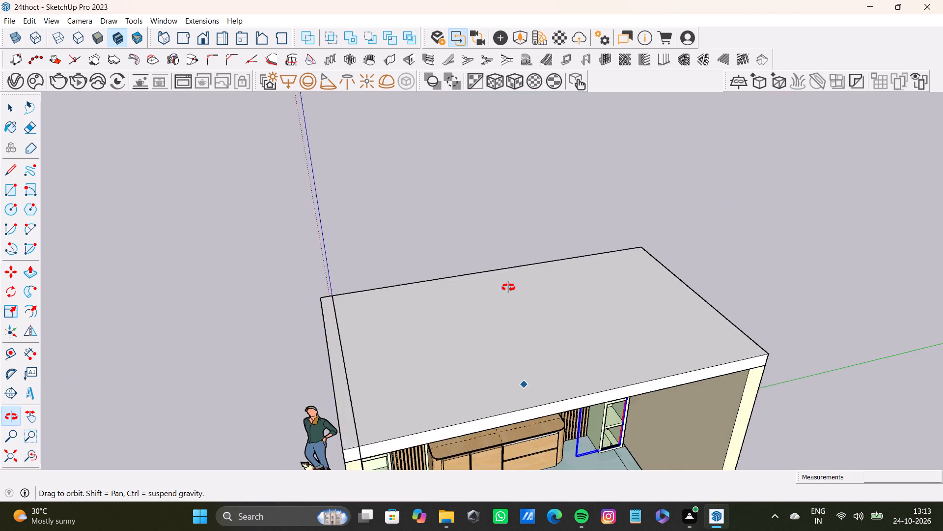
middle_drag(508, 288, 501, 172)
scroll(598, 215, up, 20)
scroll(598, 215, up, 2)
key(space)
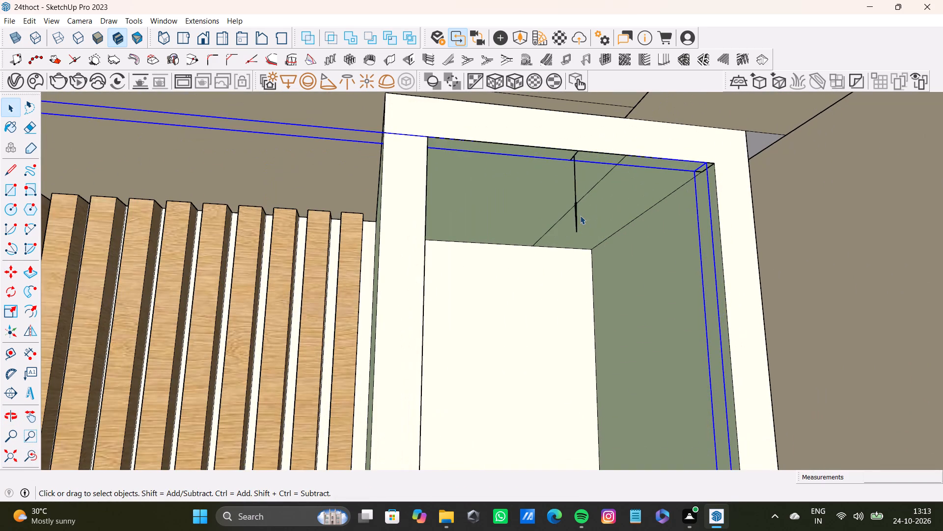
click(577, 221)
key(m)
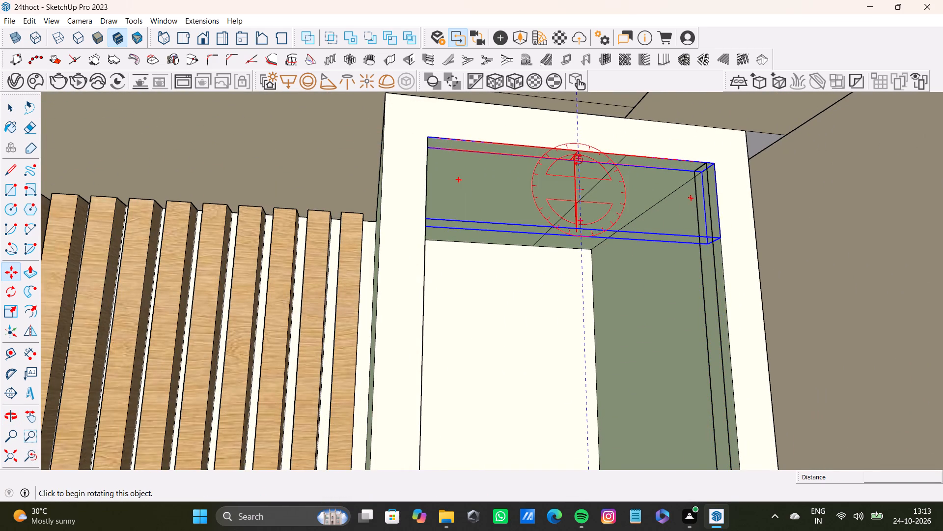
scroll(569, 160, up, 11)
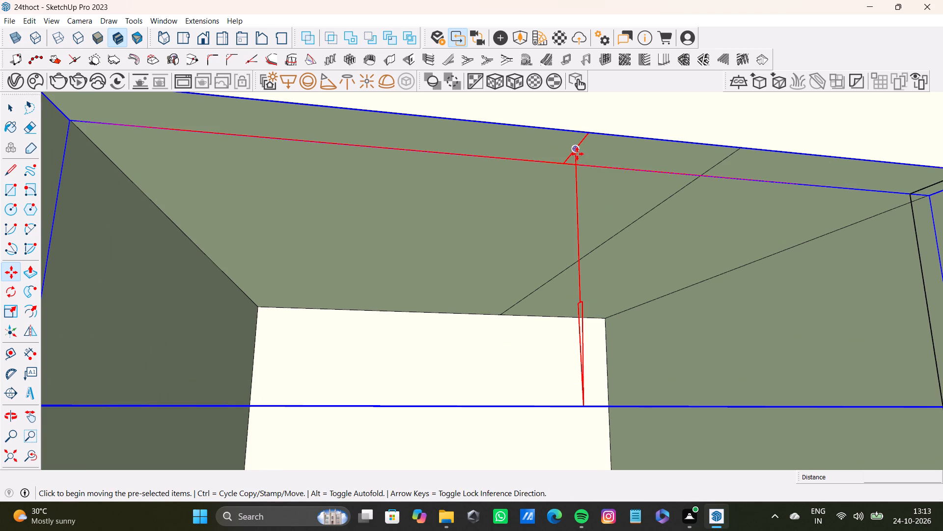
click(577, 153)
click(580, 162)
key(space)
scroll(209, 318, down, 3)
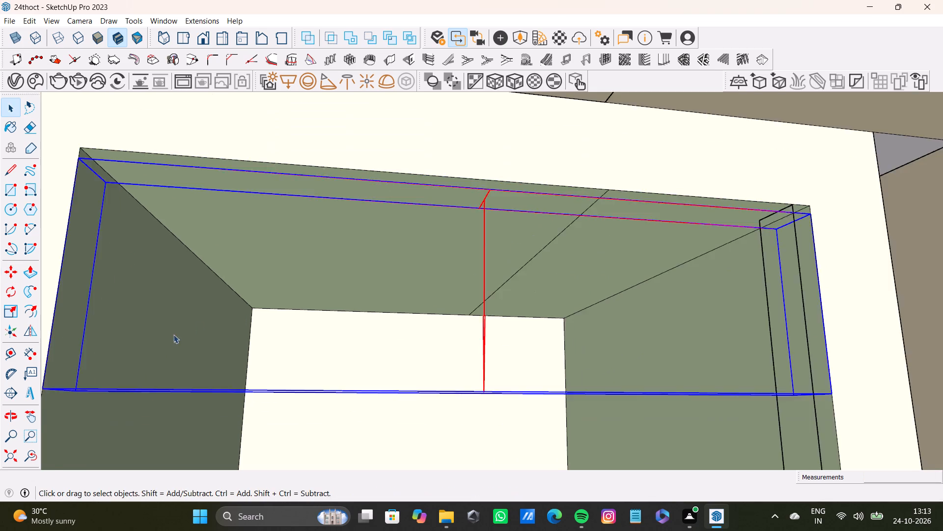
scroll(173, 334, down, 2)
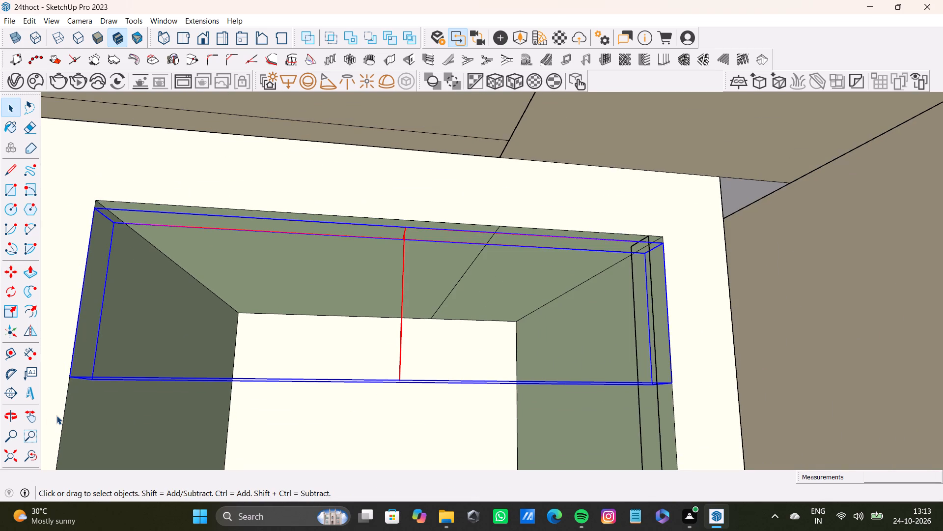
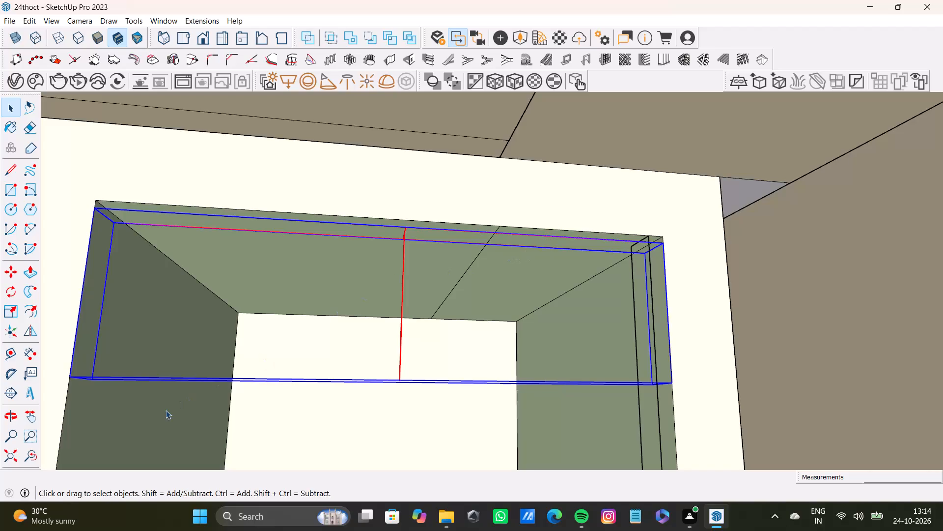
Move the narrow rectangle light in the left column's top niche slightly down, off the niche ceiling.
click(29, 455)
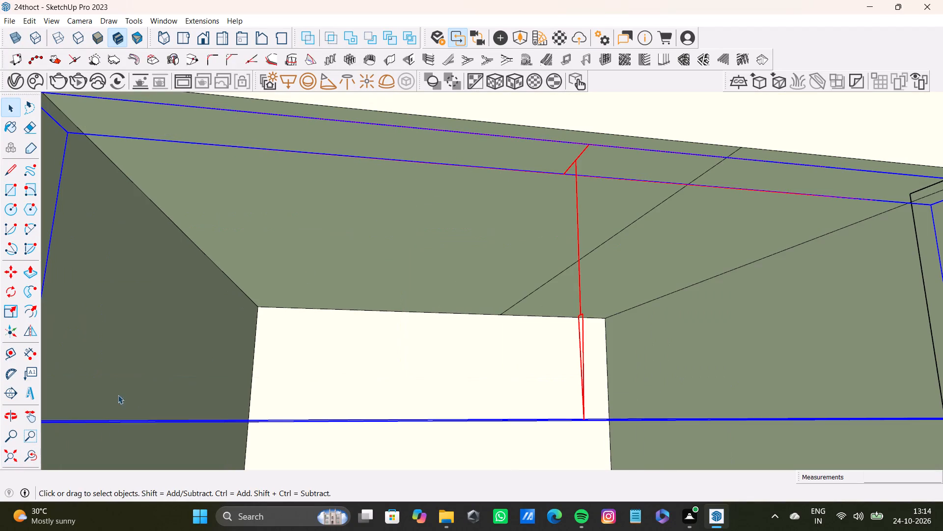
click(8, 456)
middle_drag(402, 267, 379, 281)
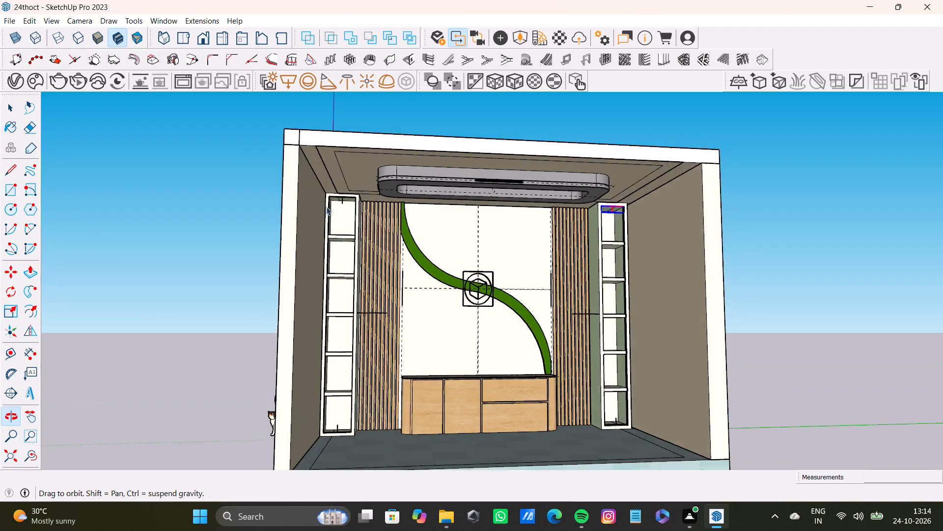
scroll(315, 186, up, 13)
middle_drag(374, 244, 335, 233)
scroll(347, 221, up, 13)
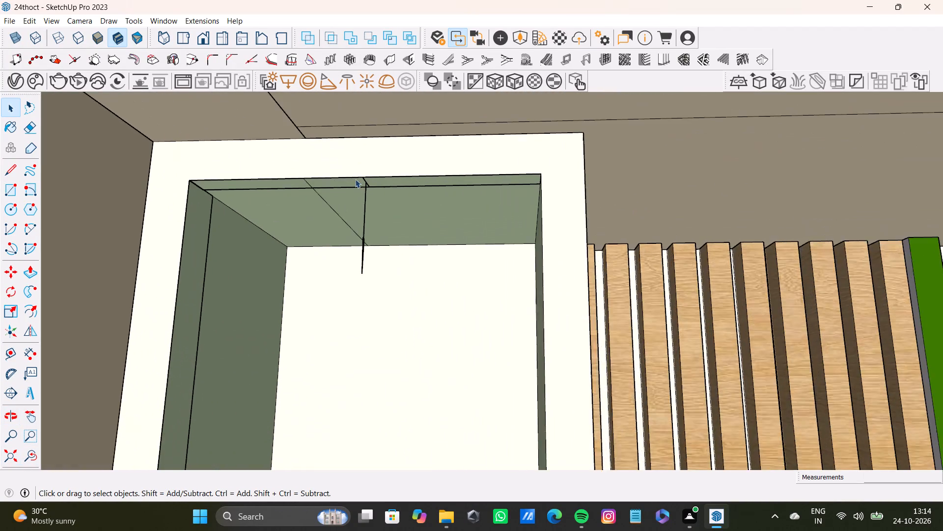
scroll(355, 179, up, 4)
click(371, 185)
key(m)
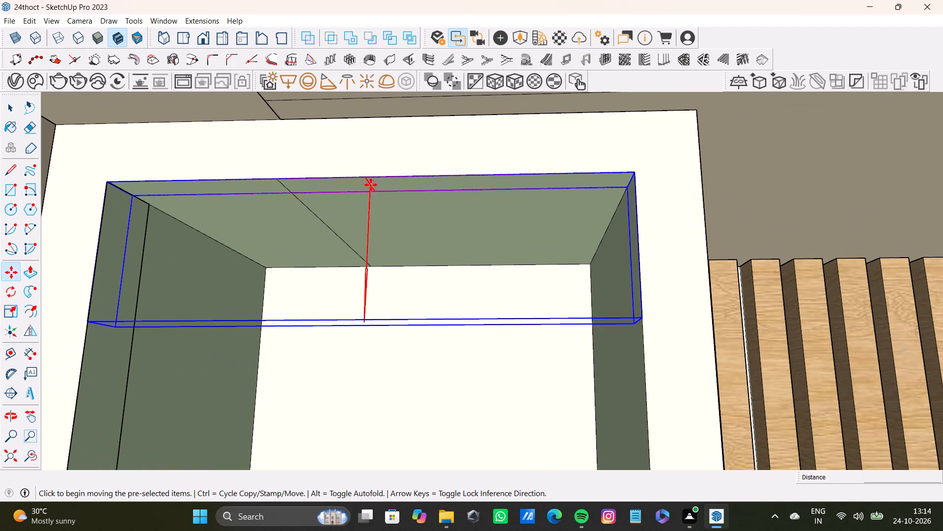
click(371, 185)
click(371, 201)
key(space)
Move the left column's tall wall-side rectangle light slightly inward, away from the niche's side face.
scroll(149, 312, down, 5)
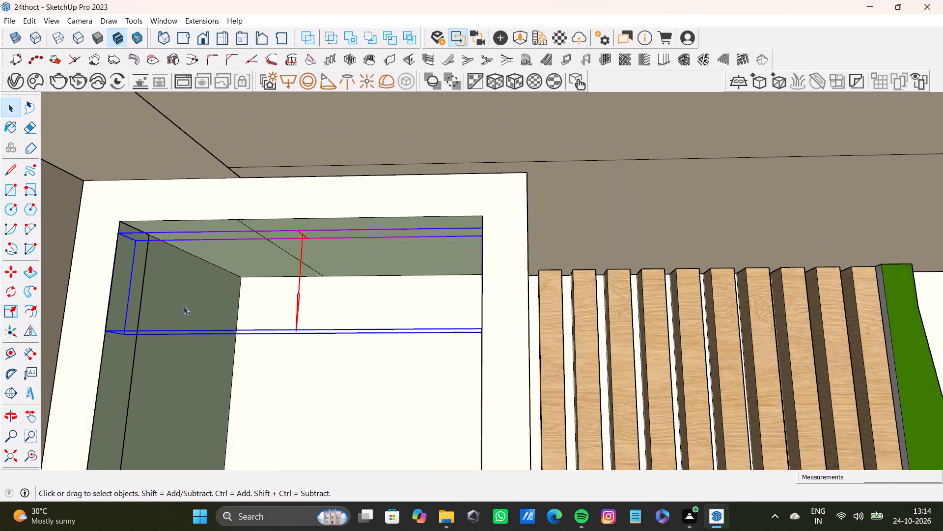
scroll(183, 306, down, 6)
click(15, 461)
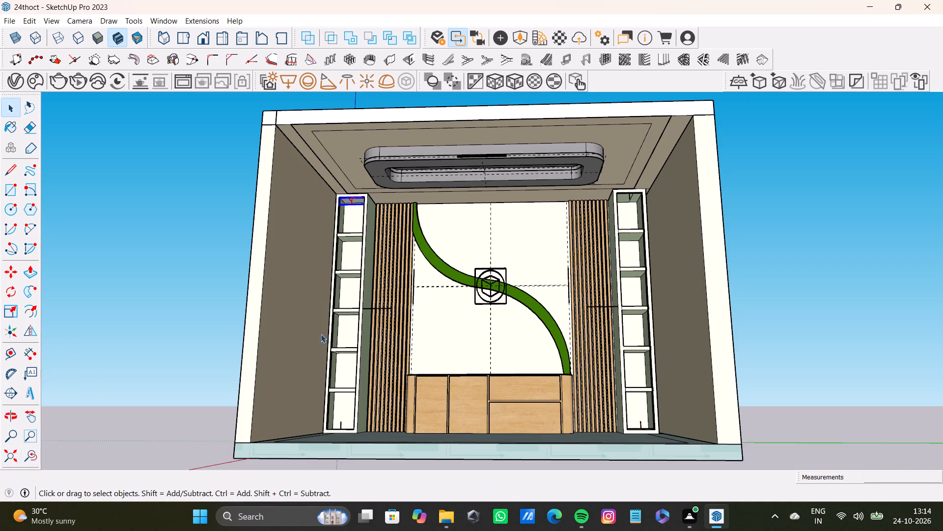
scroll(348, 286, up, 10)
scroll(316, 335, up, 11)
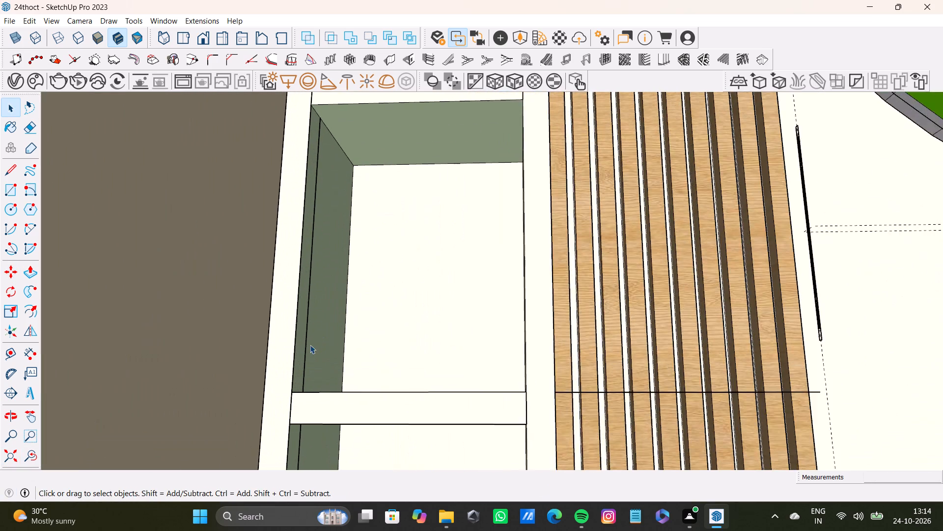
click(305, 361)
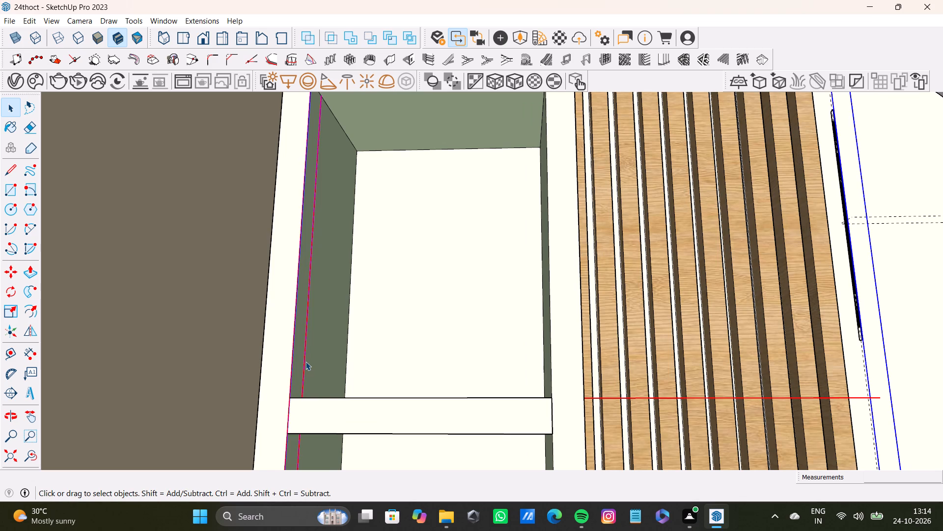
scroll(364, 225, down, 3)
scroll(376, 302, up, 1)
middle_drag(376, 302, 333, 362)
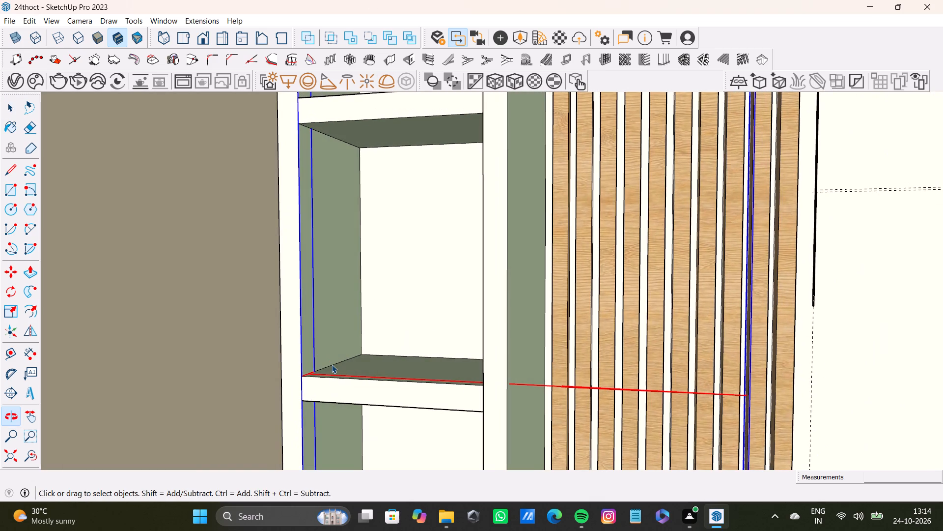
key(m)
scroll(305, 398, up, 9)
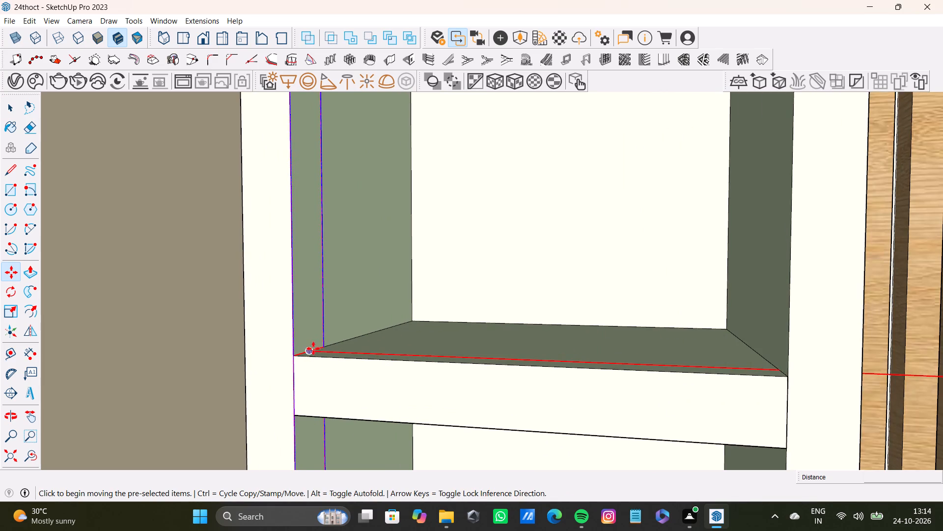
click(313, 349)
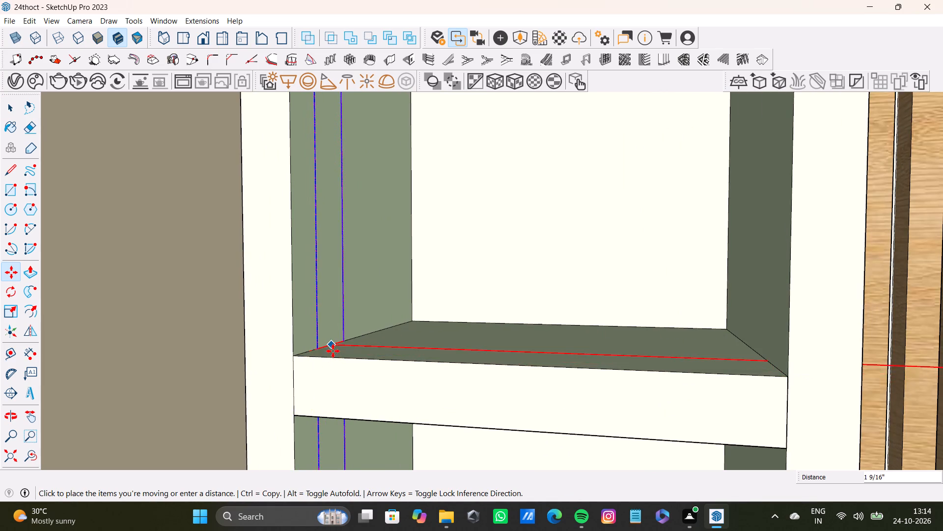
click(338, 353)
scroll(336, 357, down, 3)
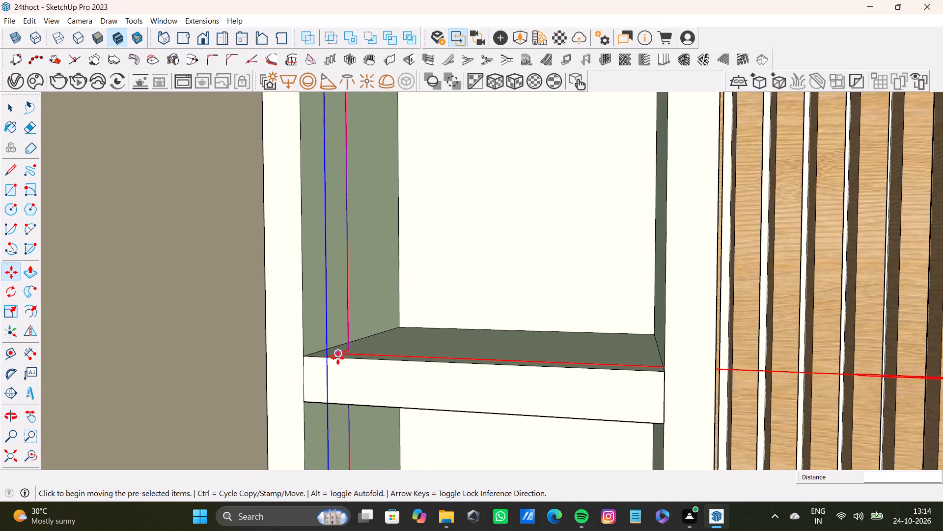
click(339, 357)
click(330, 355)
scroll(332, 367, down, 7)
key(space)
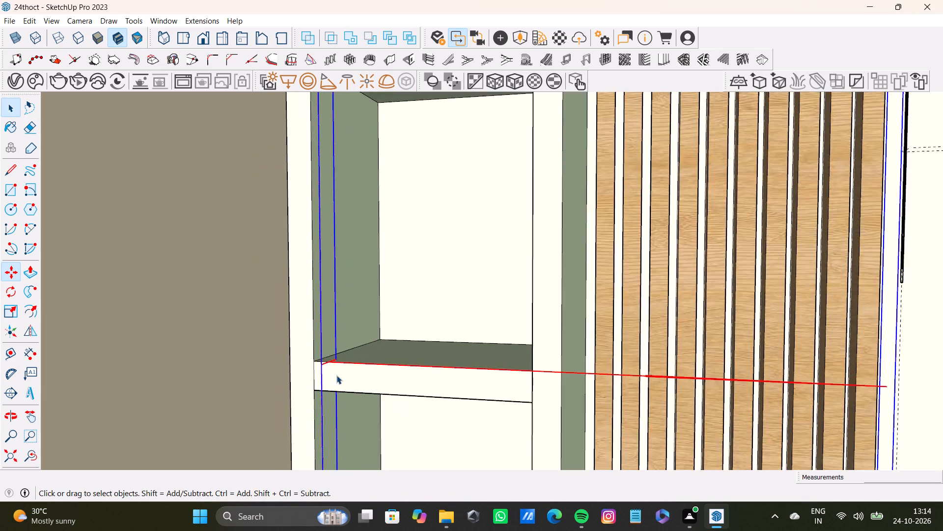
Move the narrow rectangle light in the left column's bottom niche up about 3/16", off the niche floor.
scroll(336, 375, down, 6)
shift+middle_drag(369, 419, 389, 243)
scroll(380, 307, down, 6)
shift+middle_drag(397, 385, 394, 213)
scroll(396, 327, down, 3)
middle_drag(397, 358, 393, 401)
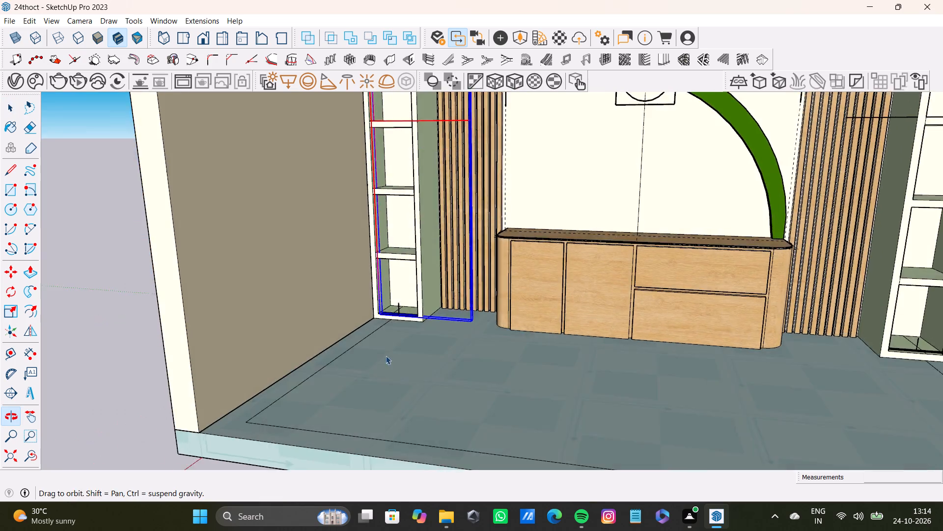
scroll(381, 342, up, 20)
scroll(381, 342, up, 11)
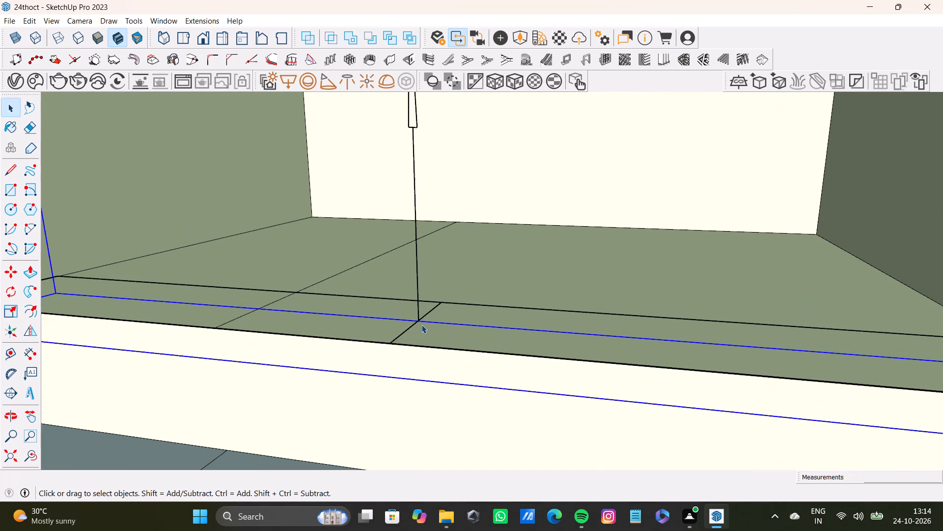
click(420, 318)
key(m)
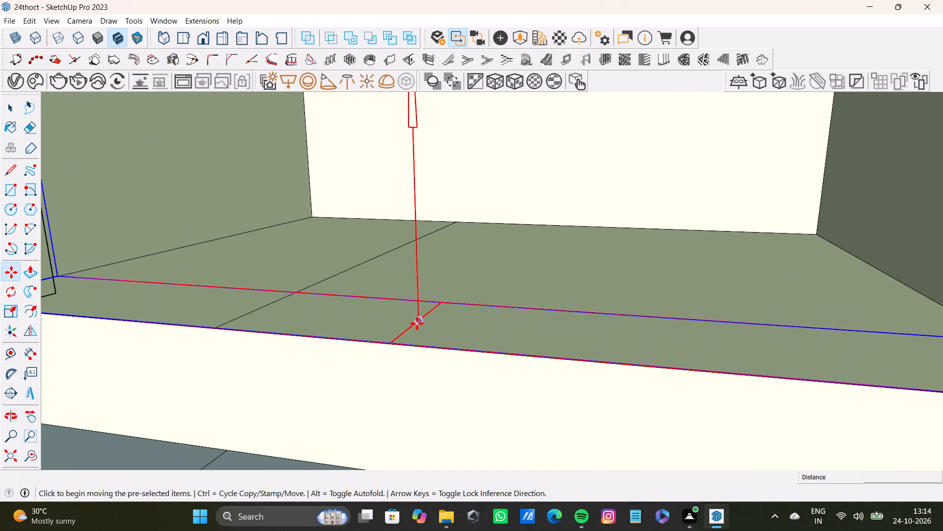
click(417, 324)
click(418, 306)
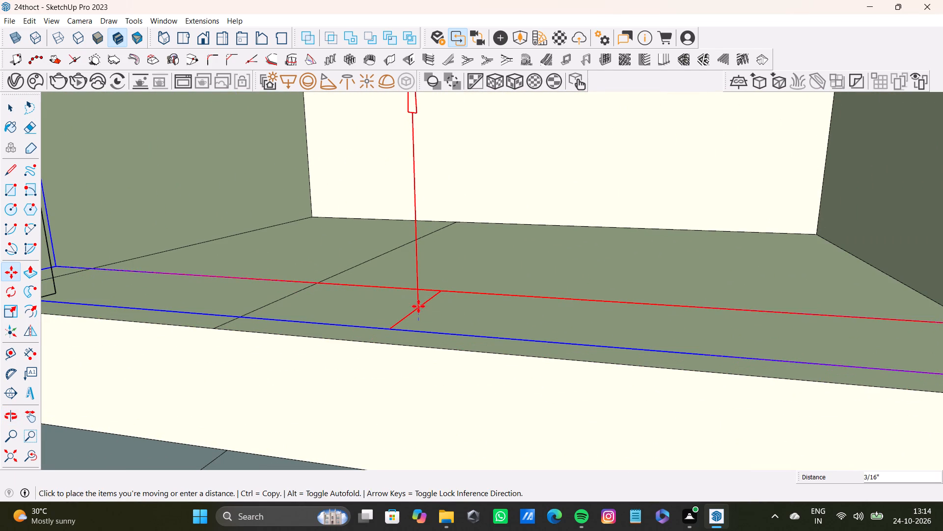
key(space)
Start a V-Ray interactive render of the room from the front, with both niche columns and the ceiling fixture in view.
click(28, 458)
click(11, 451)
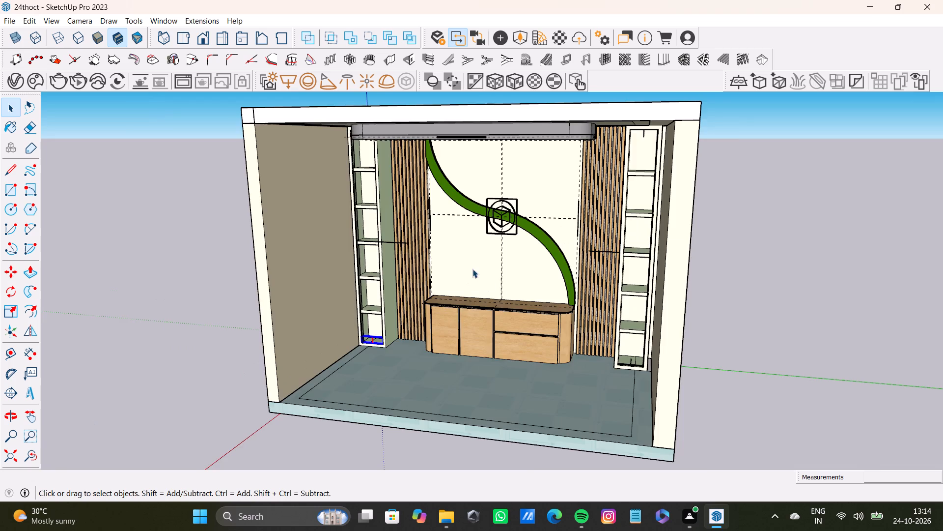
scroll(494, 290, up, 5)
middle_drag(494, 291, 485, 308)
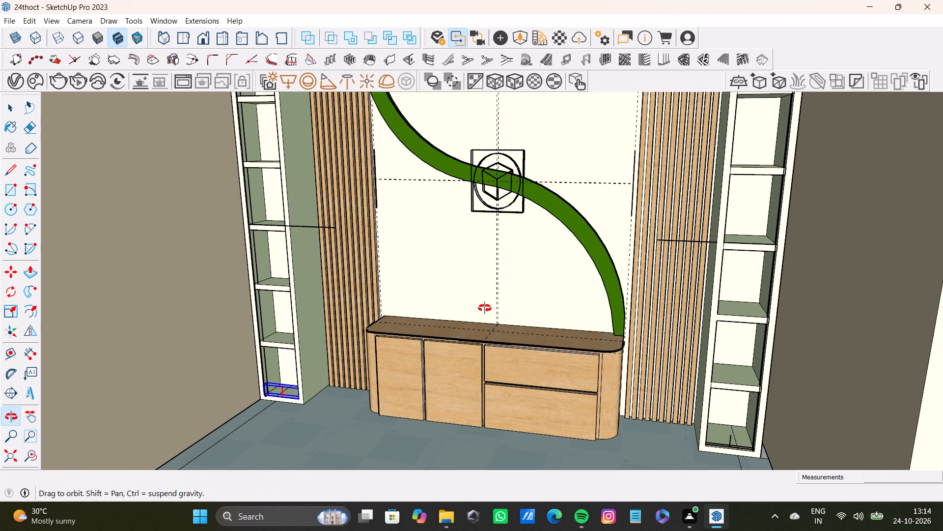
middle_drag(485, 308, 492, 295)
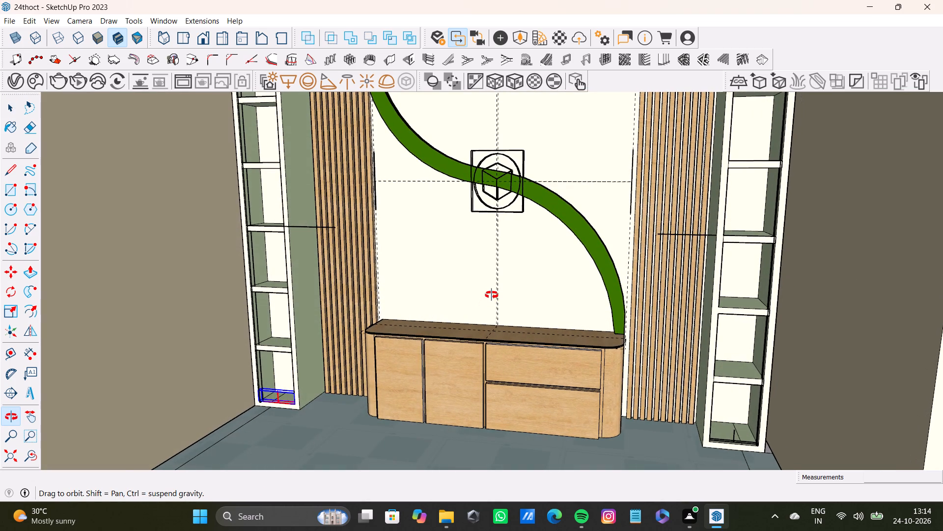
middle_drag(492, 295, 492, 273)
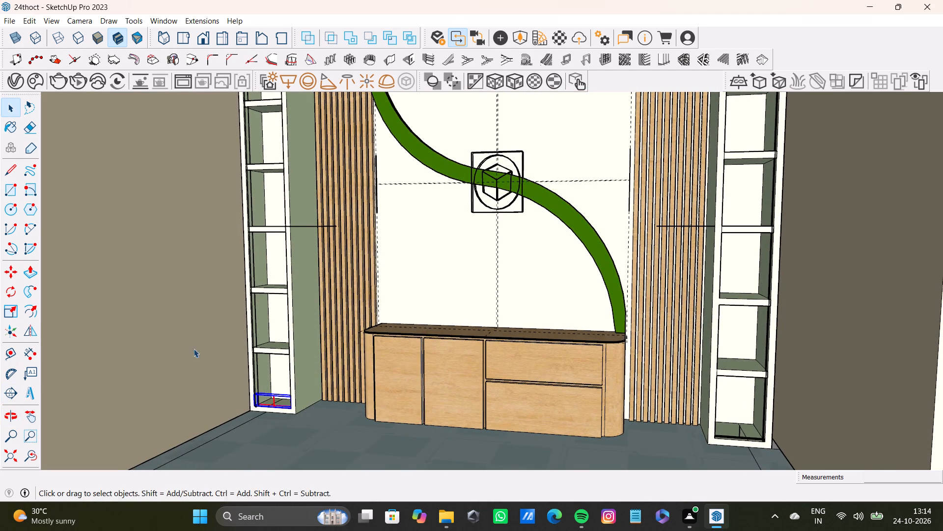
scroll(344, 345, down, 3)
shift+middle_drag(358, 340, 394, 328)
scroll(386, 332, down, 3)
shift+middle_drag(384, 333, 392, 334)
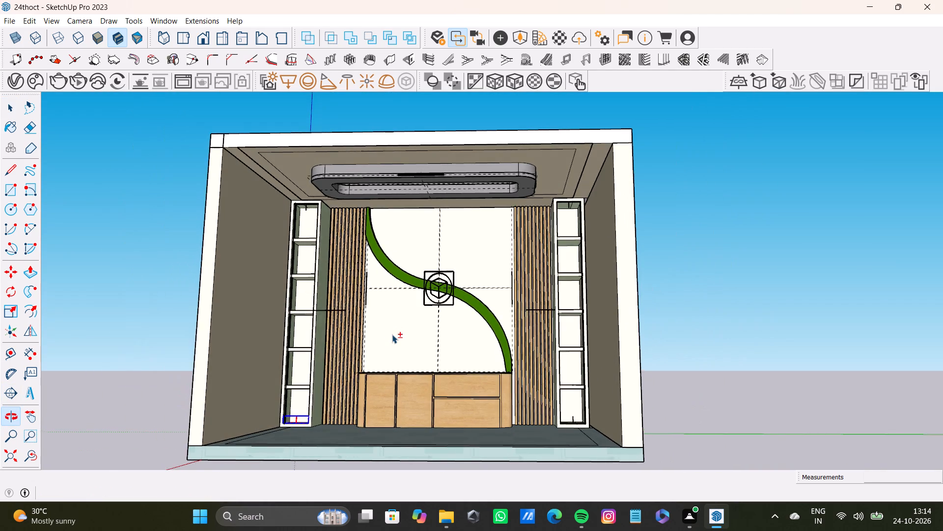
scroll(392, 334, up, 2)
middle_click(394, 329)
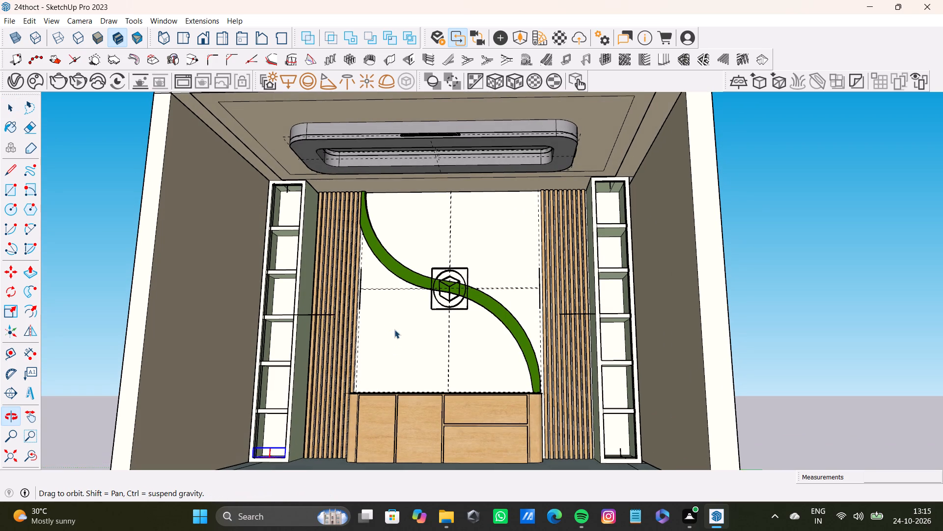
click(75, 84)
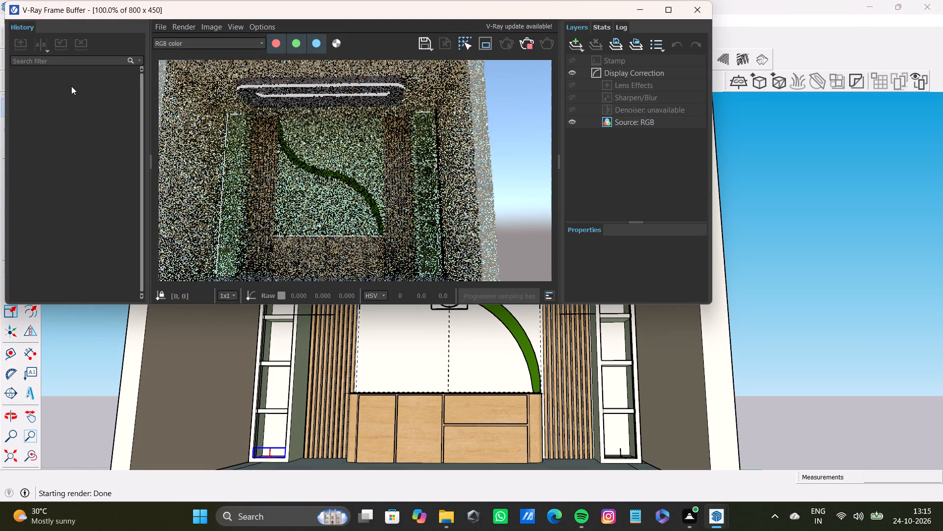